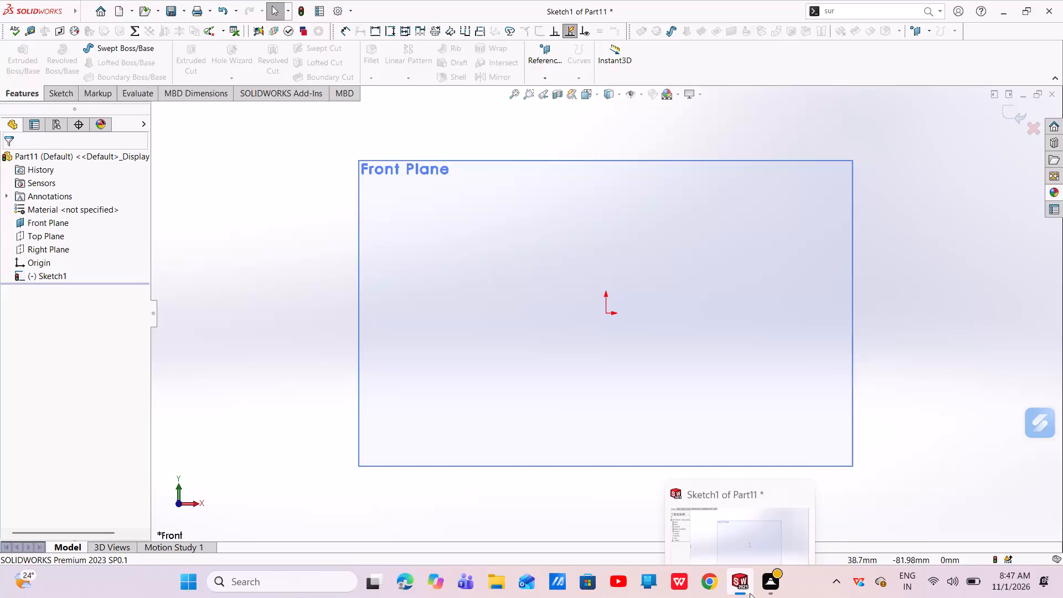
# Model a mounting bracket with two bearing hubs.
# Create a new part document.
pyautogui.click(740, 533)
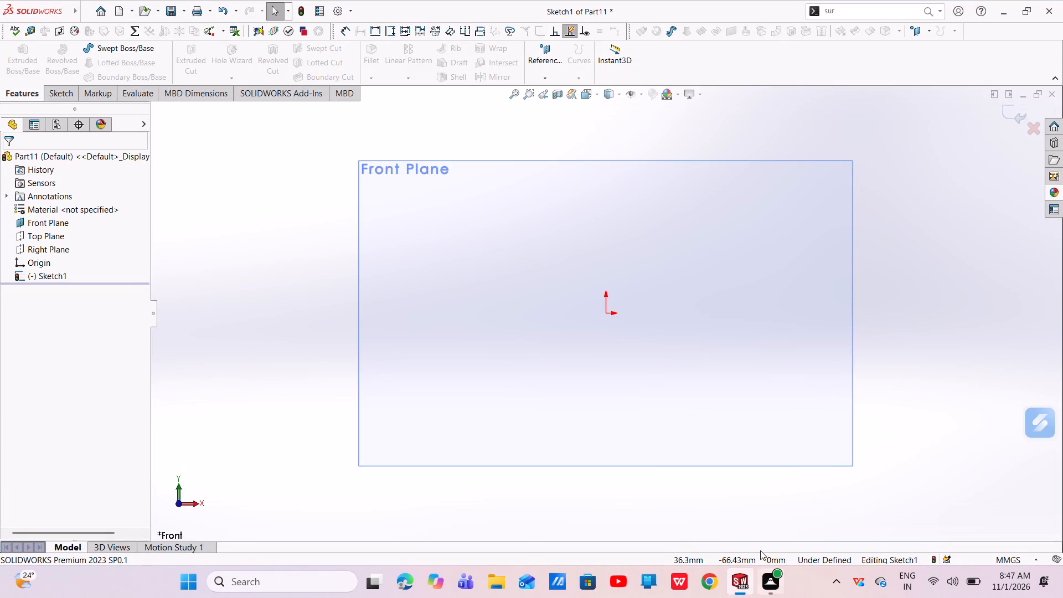
pyautogui.click(119, 11)
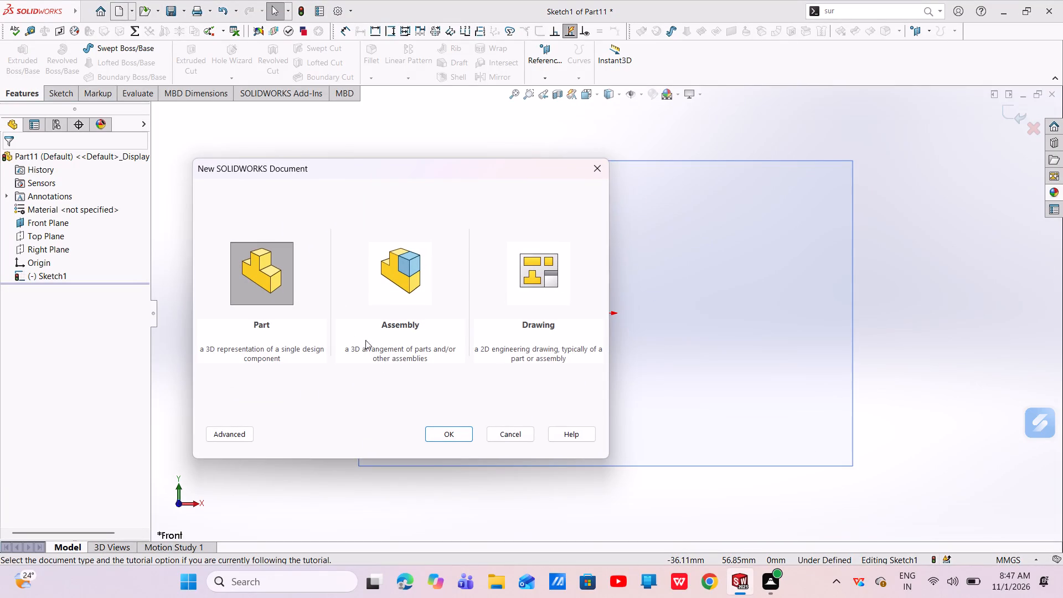
pyautogui.click(454, 437)
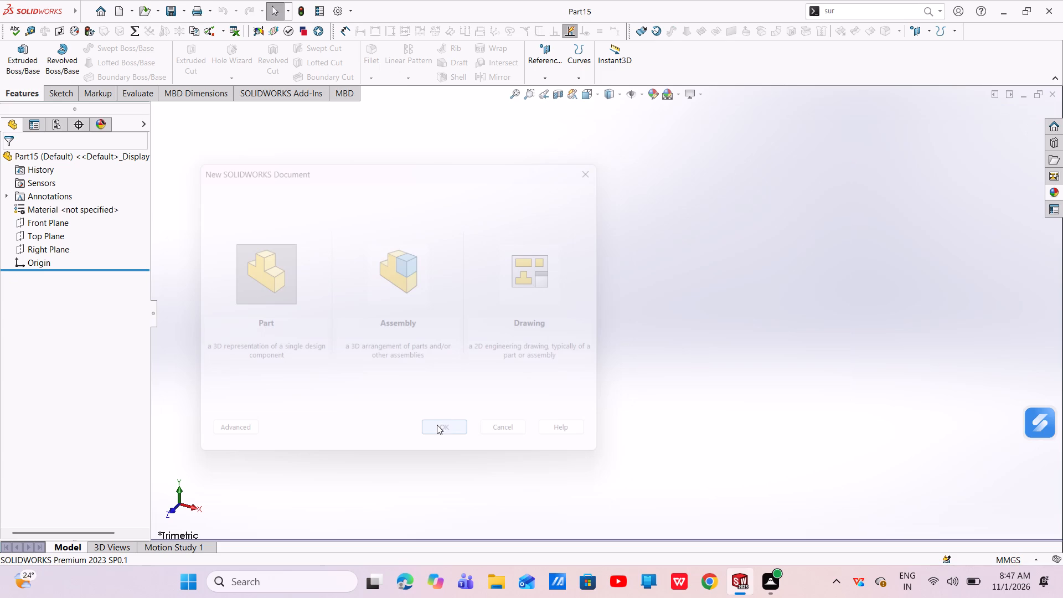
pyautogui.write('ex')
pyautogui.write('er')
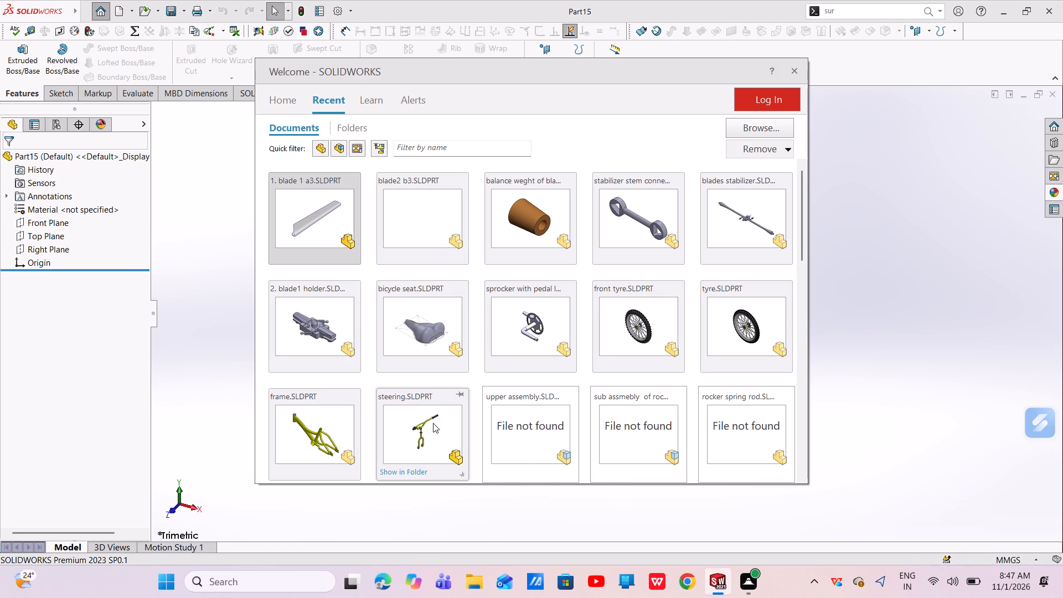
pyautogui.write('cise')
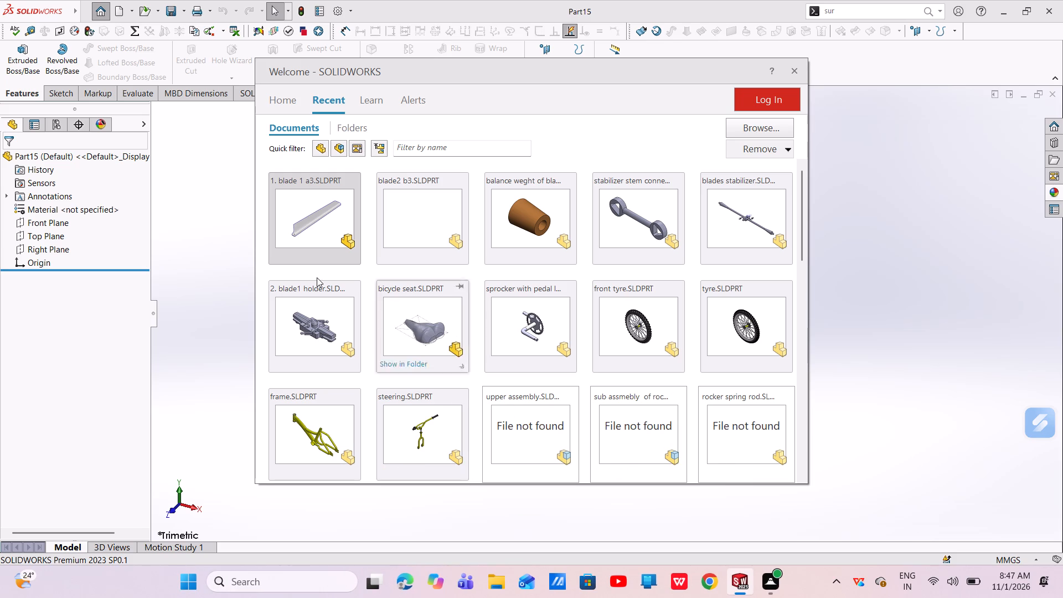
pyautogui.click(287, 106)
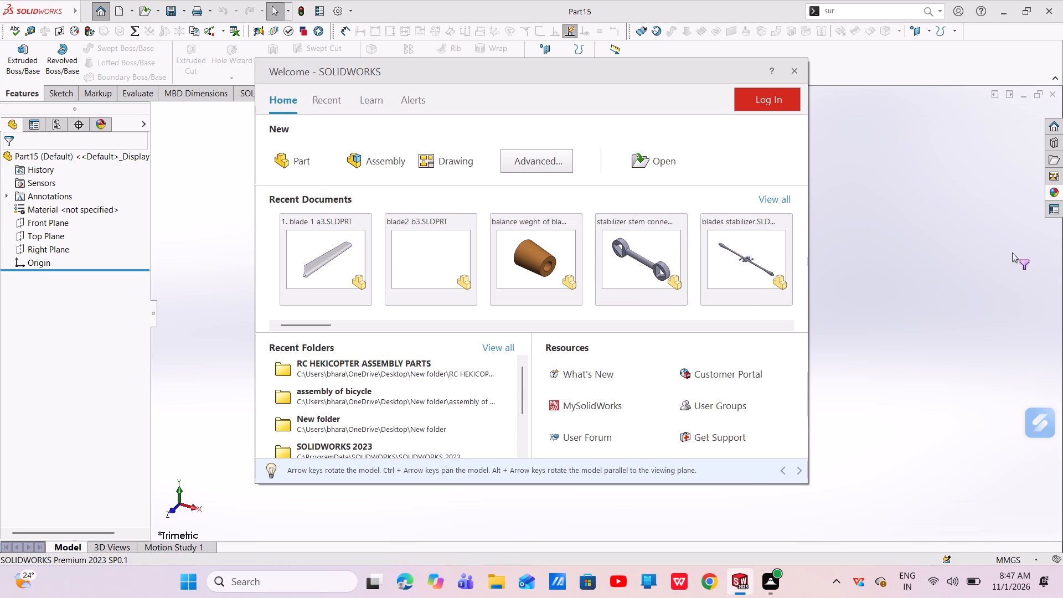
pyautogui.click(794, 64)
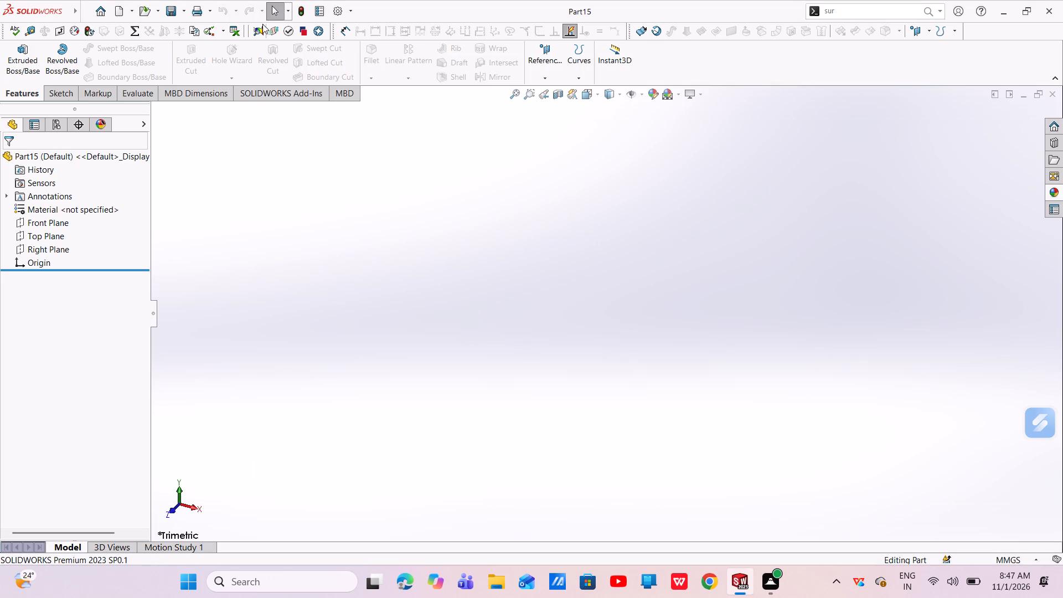
# Save the new part as 1.exercise1 in the RC HEKICOPTER ASSEMBLY PARTS folder.
pyautogui.click(179, 11)
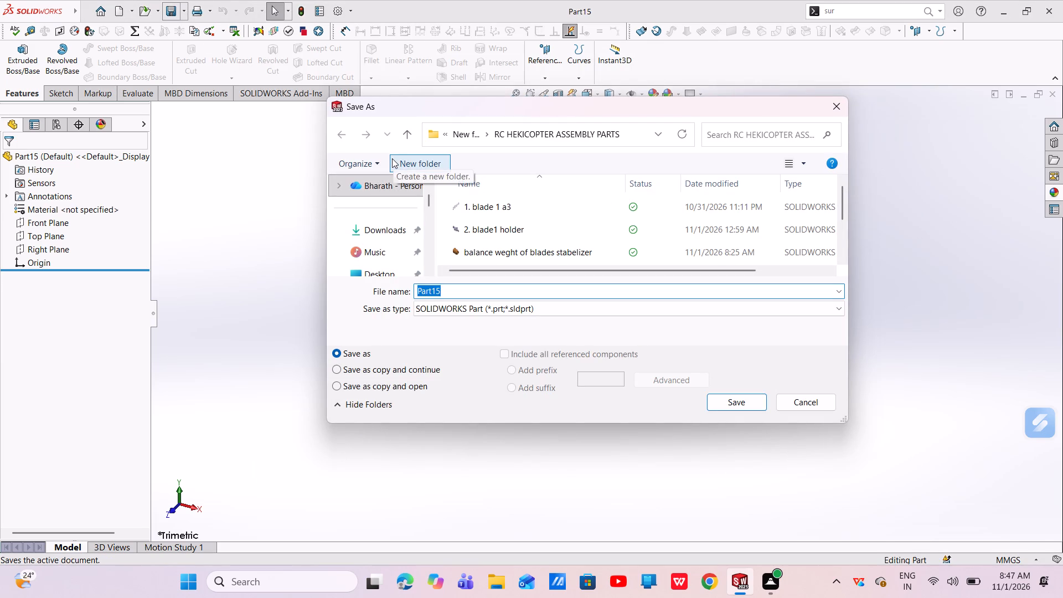
pyautogui.press('BackSpace')
pyautogui.press('e')
pyautogui.press('x')
pyautogui.write('ercise')
pyautogui.press('1')
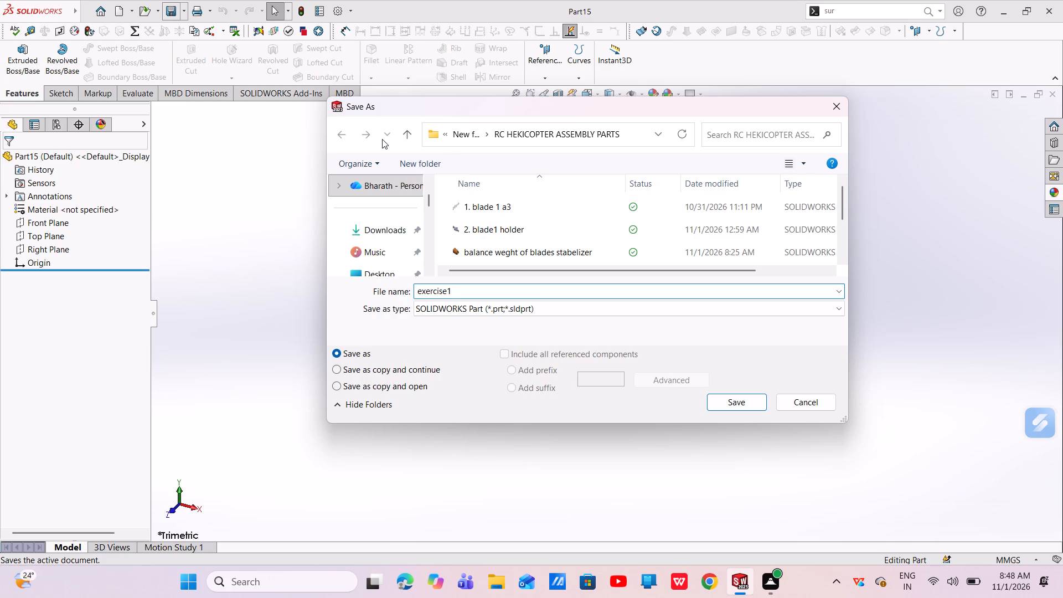
pyautogui.press('Left')
pyautogui.press('Left')
pyautogui.press('Left')
pyautogui.press('Left')
pyautogui.press('Left')
pyautogui.press('Left')
pyautogui.press('Left')
pyautogui.press('Left')
pyautogui.press('Left')
pyautogui.write('1.')
pyautogui.press('Return')
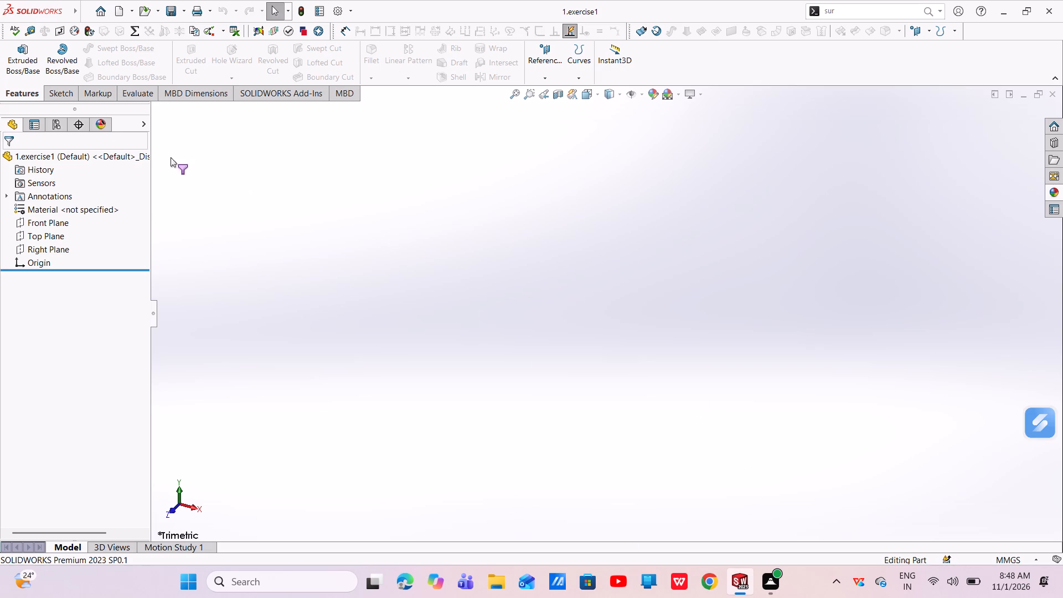
# Start a sketch on the Top Plane and draw a circle centred on the origin with a radius of about 37.5 mm.
pyautogui.click(58, 97)
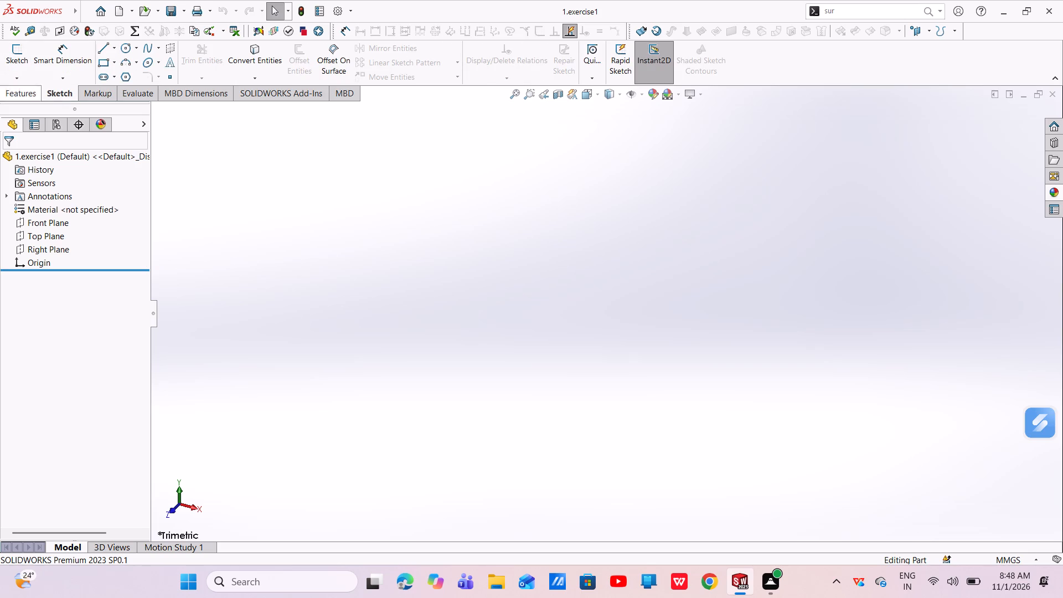
pyautogui.click(44, 237)
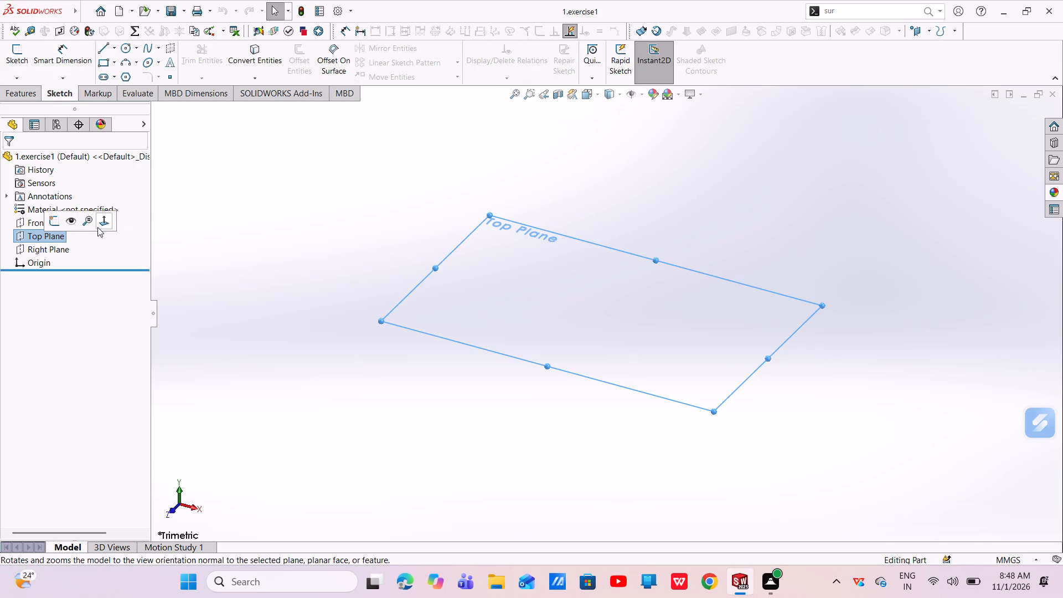
pyautogui.click(57, 223)
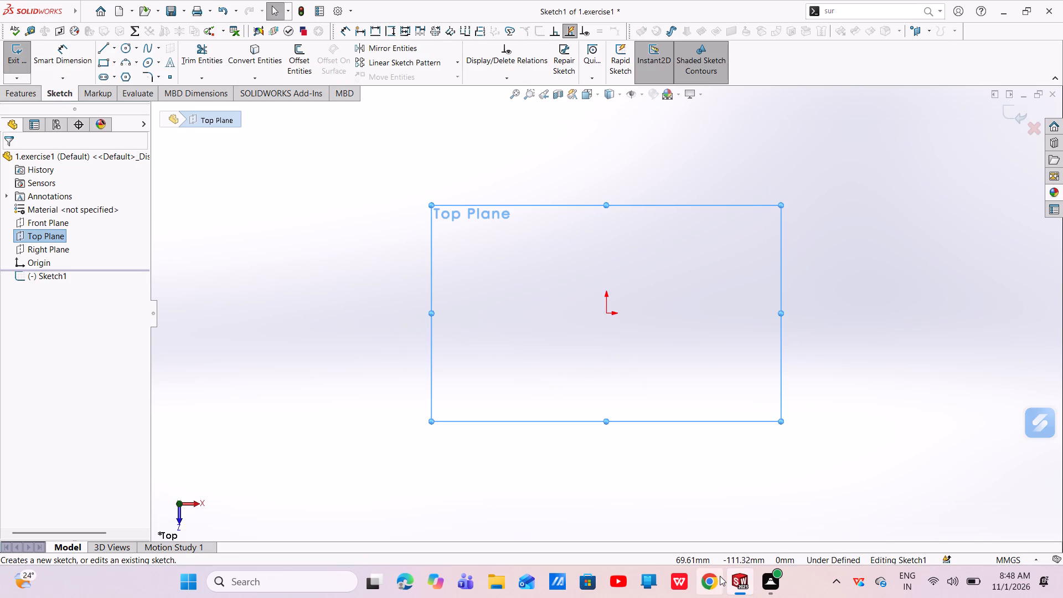
pyautogui.click(125, 48)
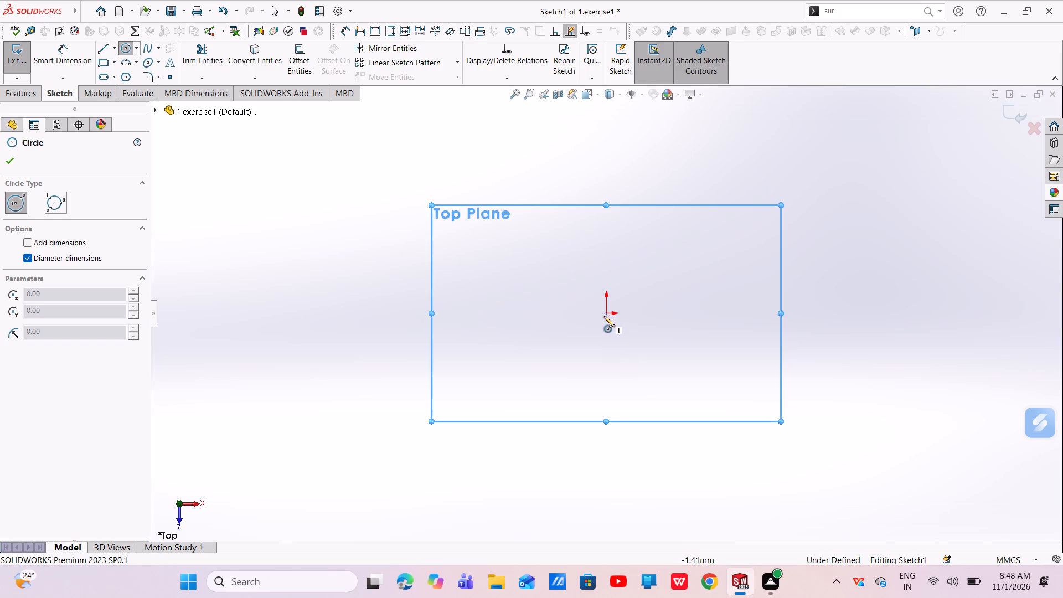
pyautogui.click(605, 315)
pyautogui.click(670, 349)
pyautogui.rightClick(671, 350)
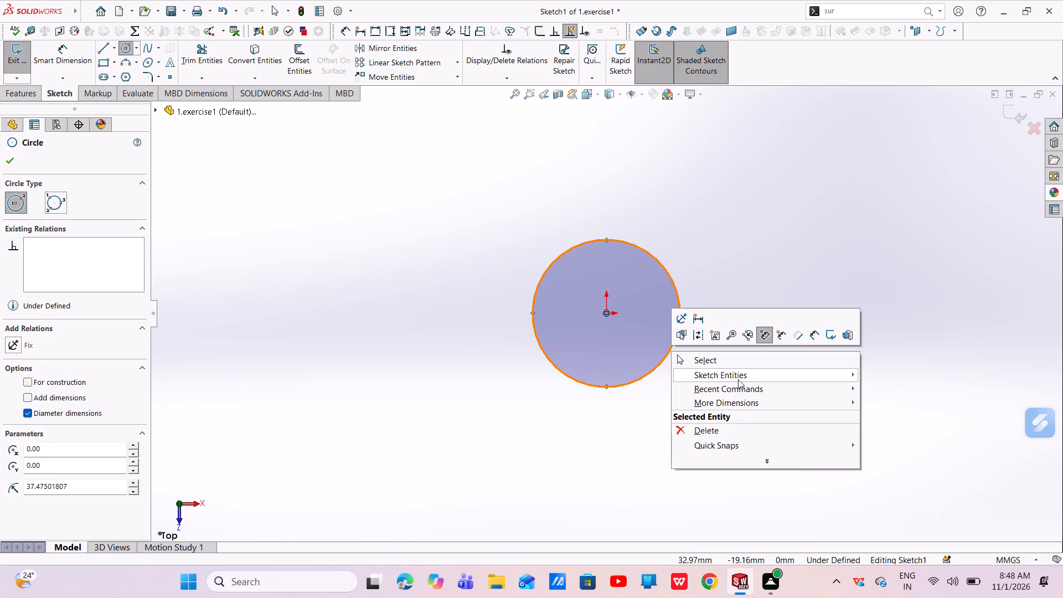
pyautogui.click(731, 358)
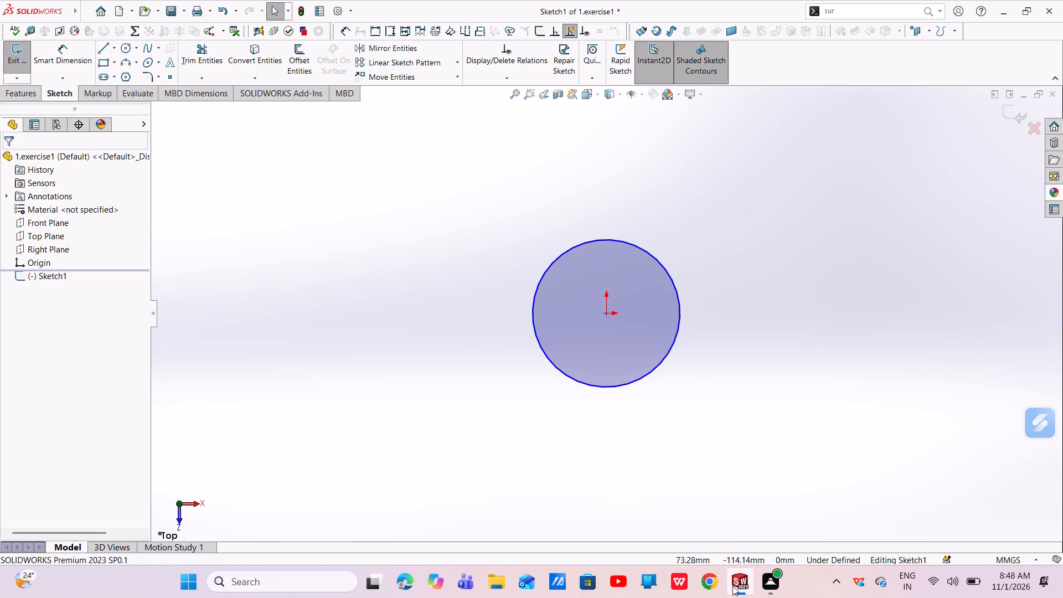
# Switch to Part11 and sketch a chain of four connected lines on the Front Plane, starting with a sloping segment about 19 mm long.
pyautogui.click(681, 542)
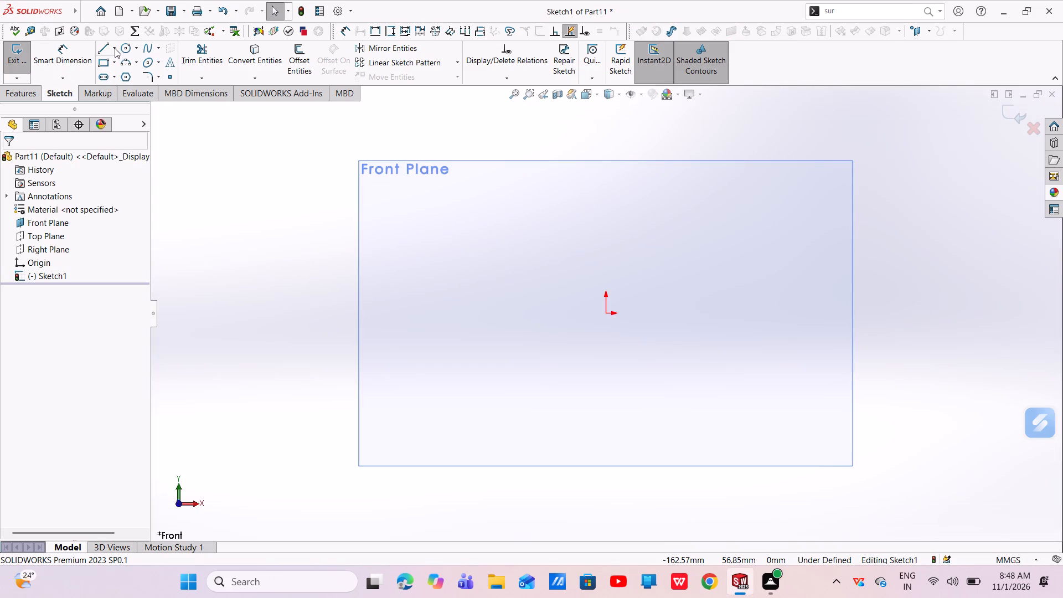
pyautogui.click(108, 47)
pyautogui.moveTo(462, 300); pyautogui.dragTo(462, 294)
pyautogui.click(505, 230)
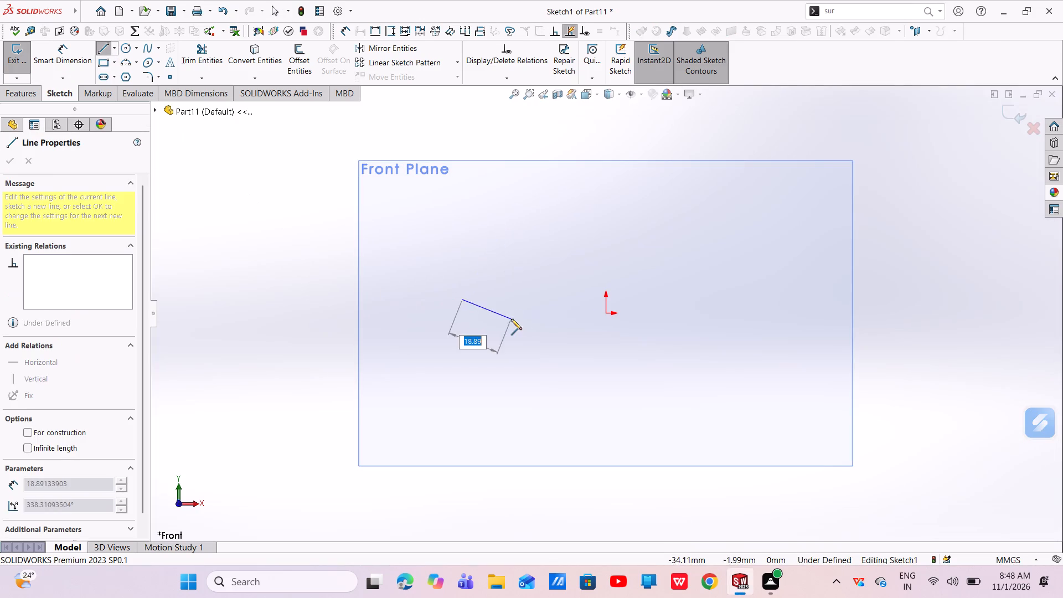
pyautogui.click(511, 318)
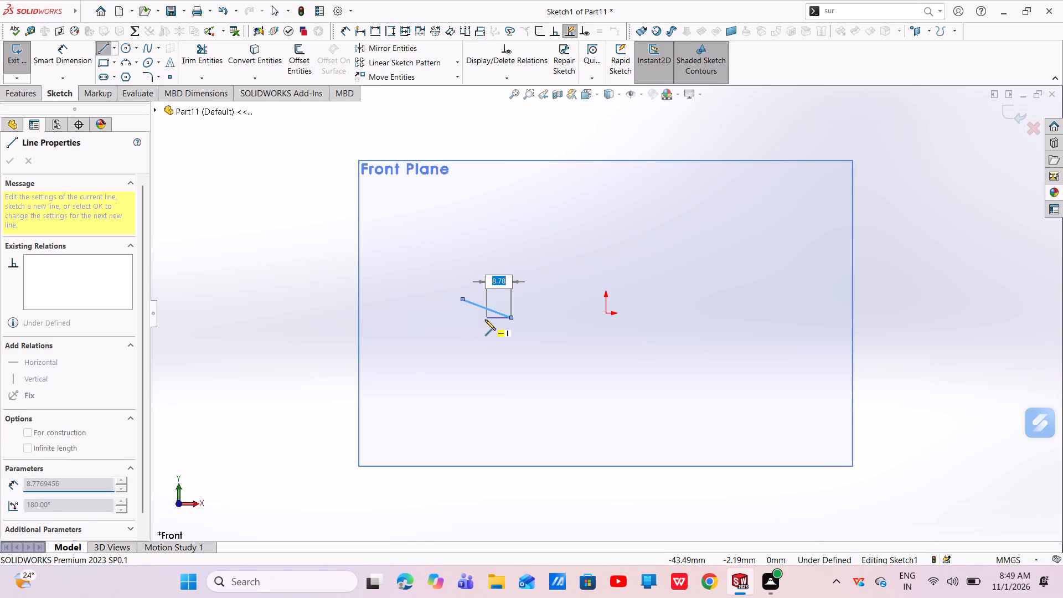
pyautogui.click(519, 315)
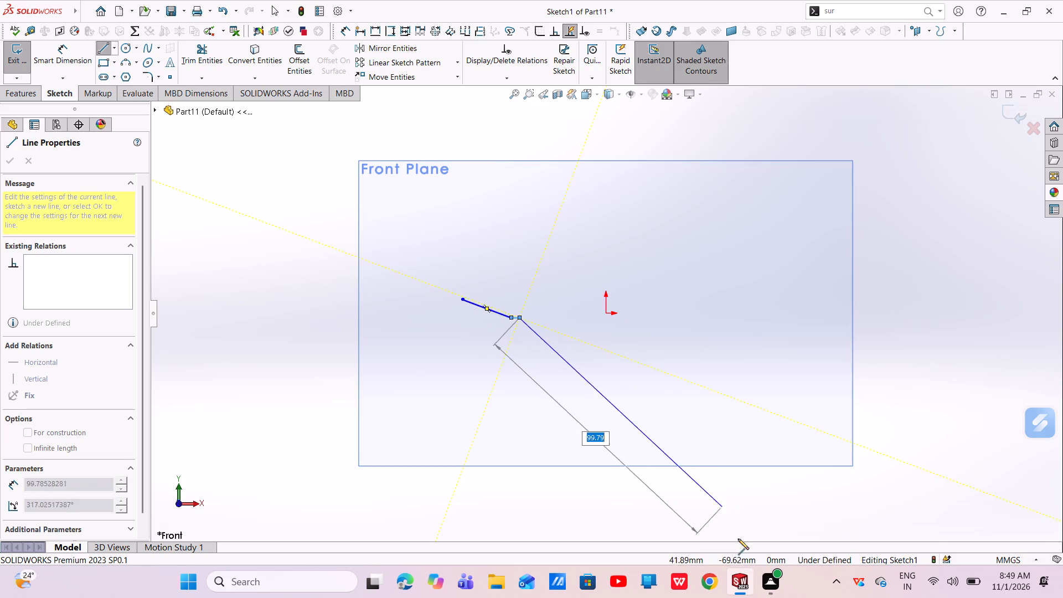
pyautogui.click(723, 407)
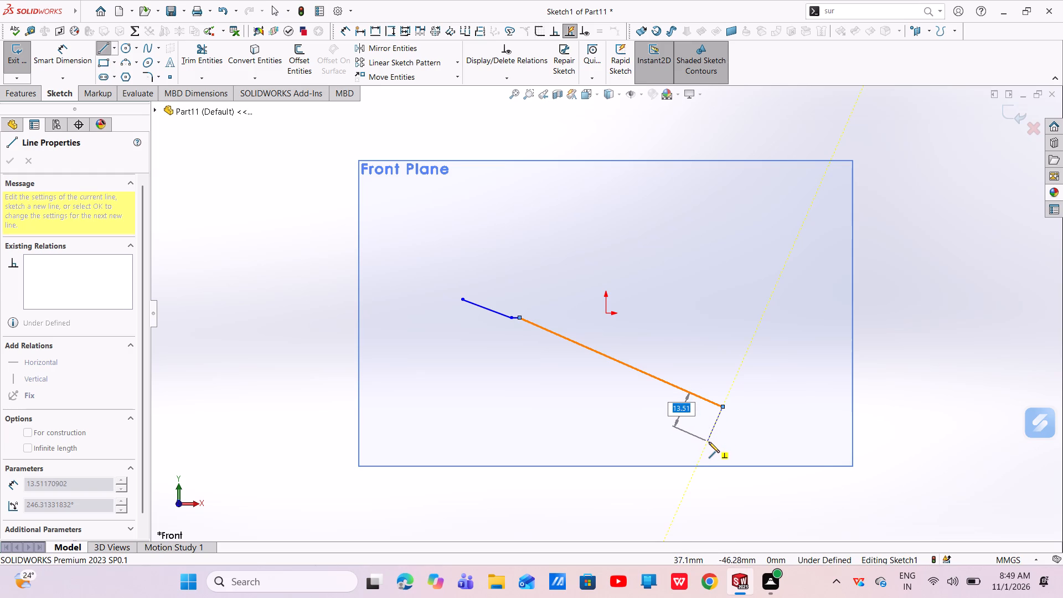
pyautogui.click(711, 461)
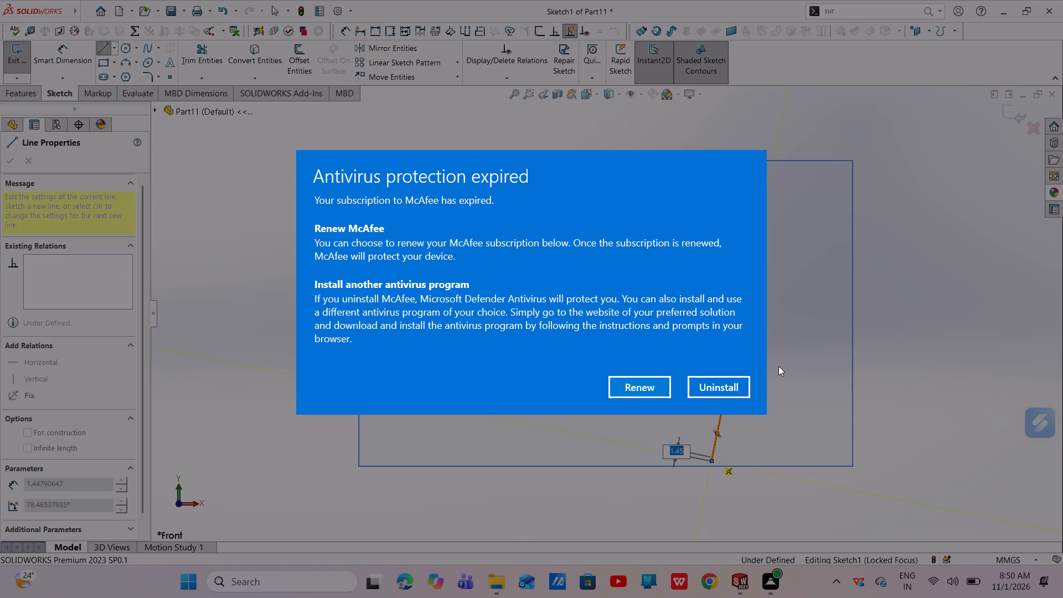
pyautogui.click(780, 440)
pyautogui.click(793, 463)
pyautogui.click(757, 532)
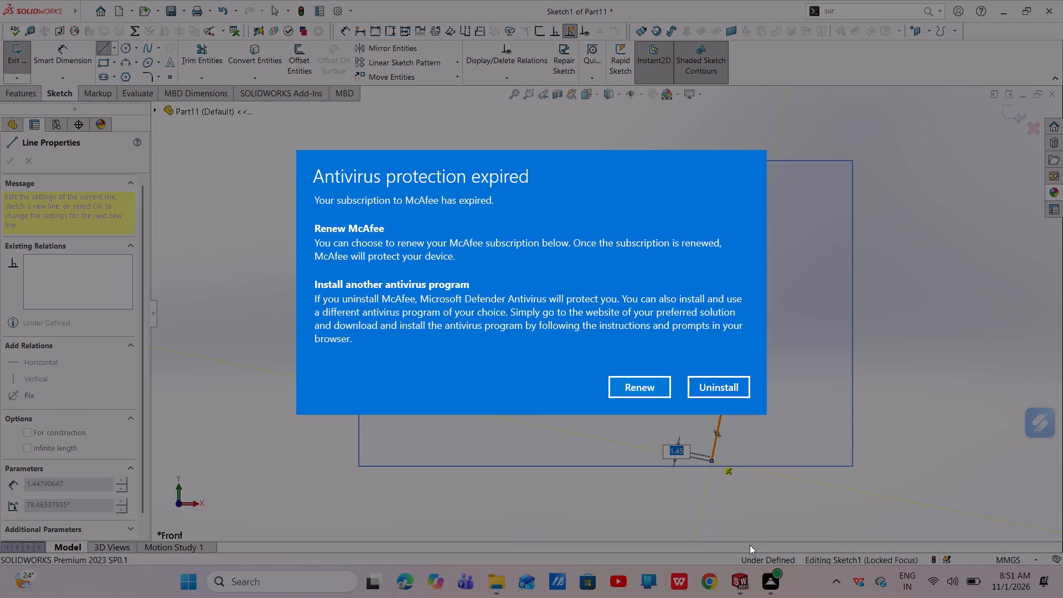
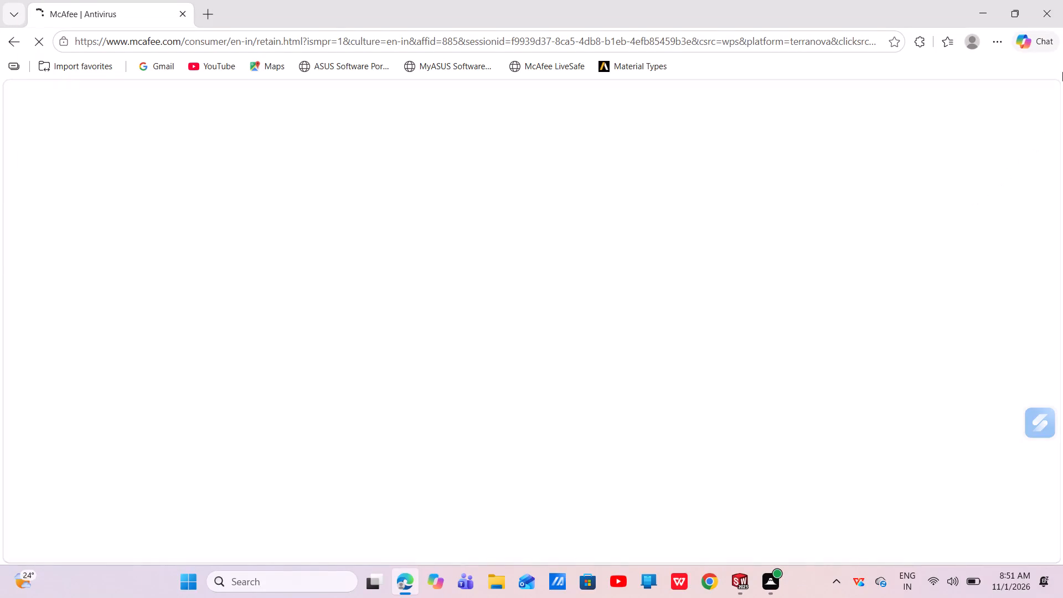
# Close the McAfee browser window to get back to the Part11 sketch.
pyautogui.click(1062, 0)
# Extend the Front Plane line chain with a long vertical line, a sloping line, a horizontal line below the origin and short zigzag segments.
pyautogui.click(713, 257)
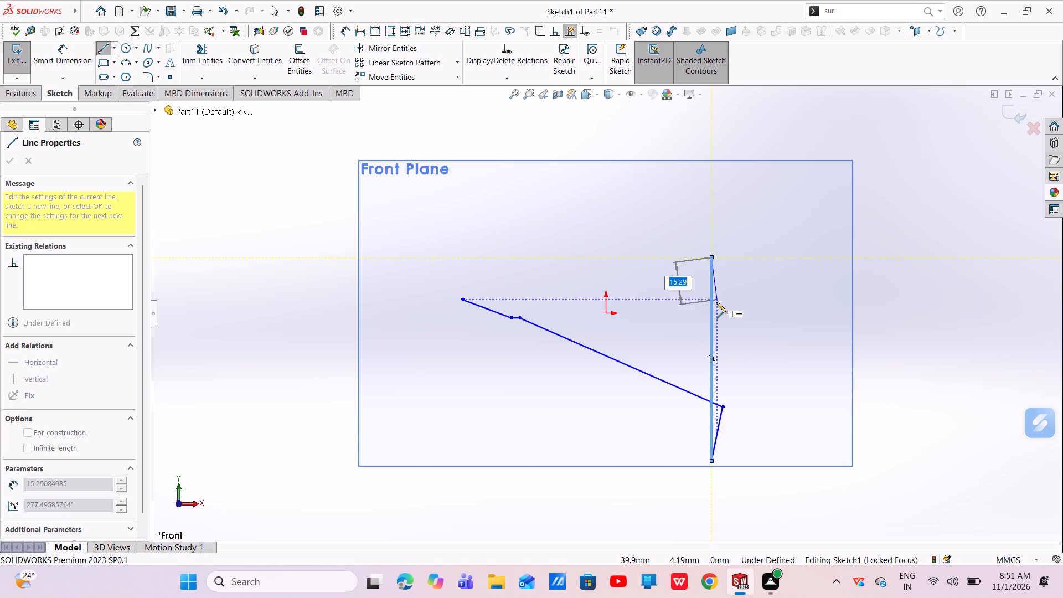
pyautogui.click(674, 365)
pyautogui.moveTo(572, 360); pyautogui.dragTo(558, 347)
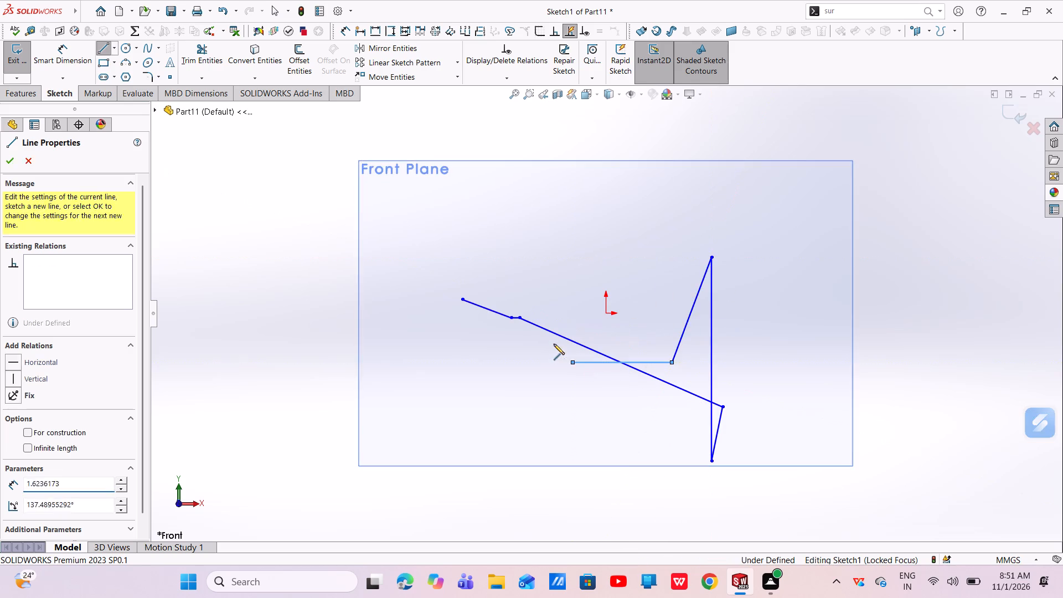
pyautogui.moveTo(545, 350); pyautogui.dragTo(533, 361)
pyautogui.moveTo(530, 364); pyautogui.dragTo(502, 347)
pyautogui.moveTo(502, 347); pyautogui.dragTo(499, 360)
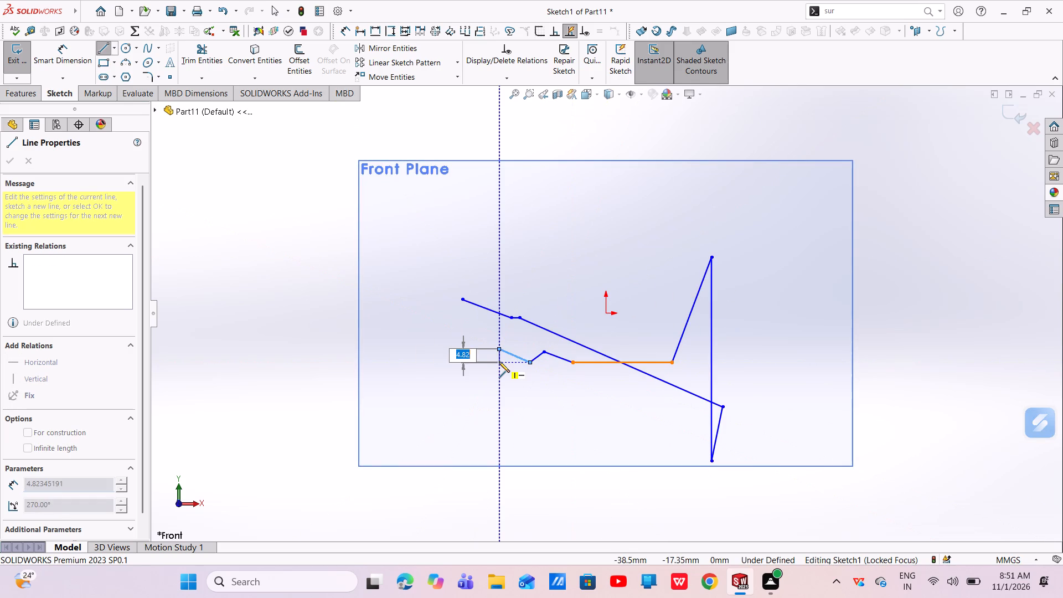
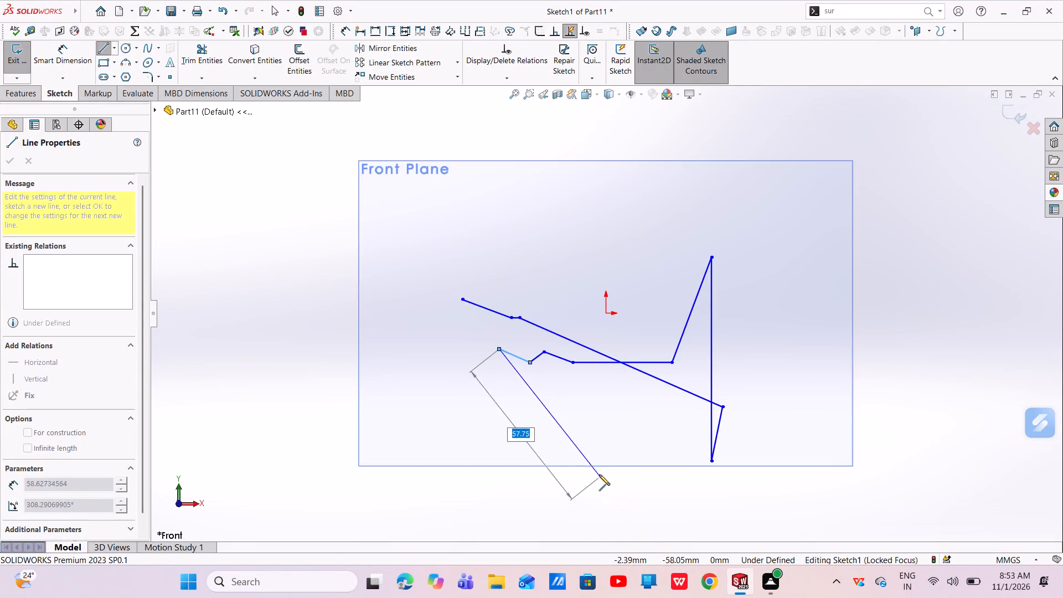
# Continue the Front Plane line chain below the zigzag with two long slanted lines and short segments, closing a small four-sided loop with an about 9 mm line.
pyautogui.click(578, 399)
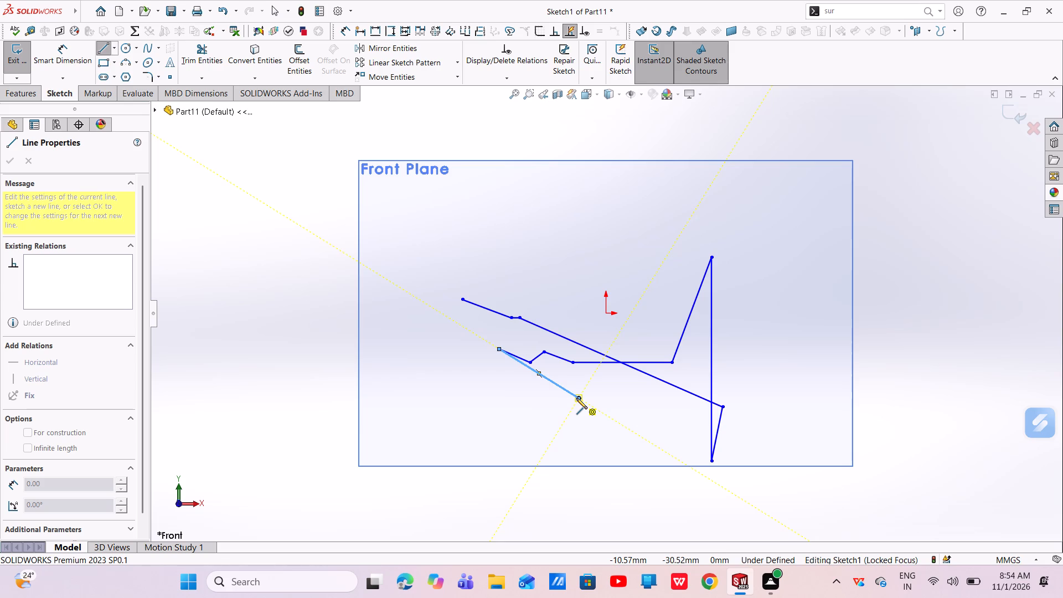
pyautogui.click(488, 391)
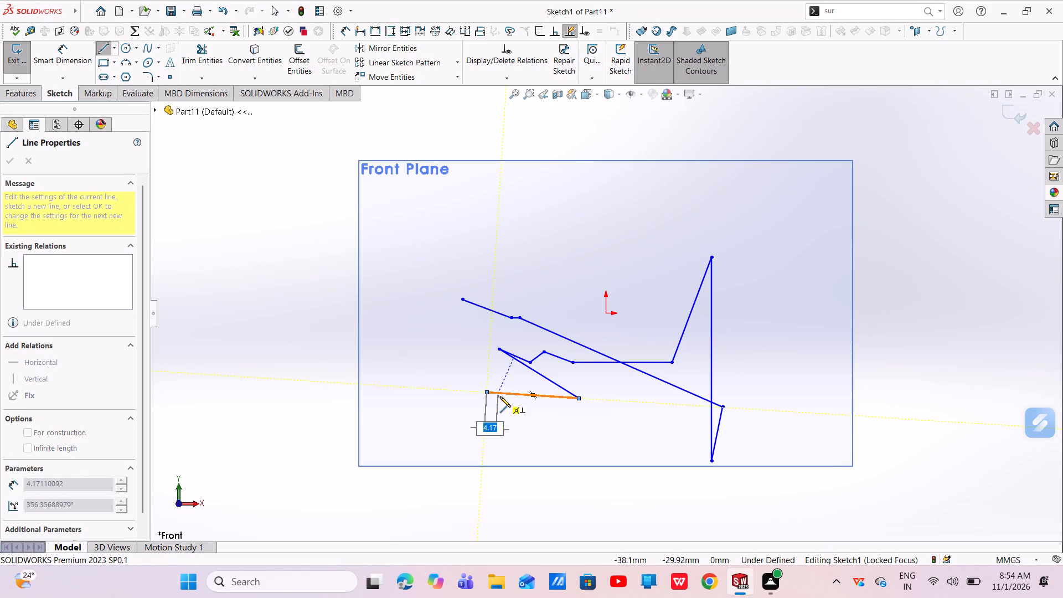
pyautogui.click(500, 396)
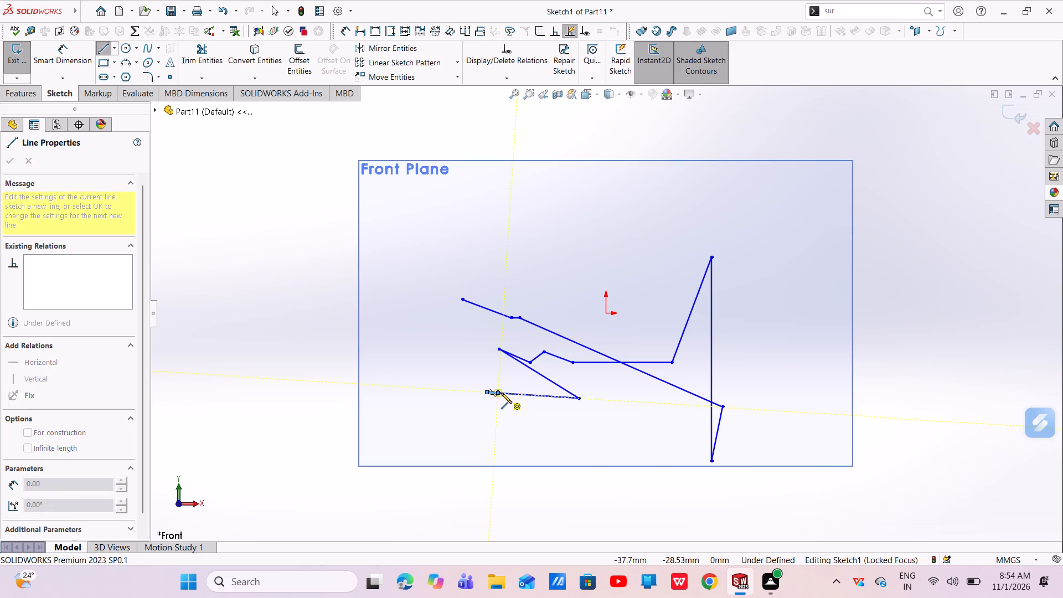
pyautogui.moveTo(518, 401); pyautogui.dragTo(524, 406)
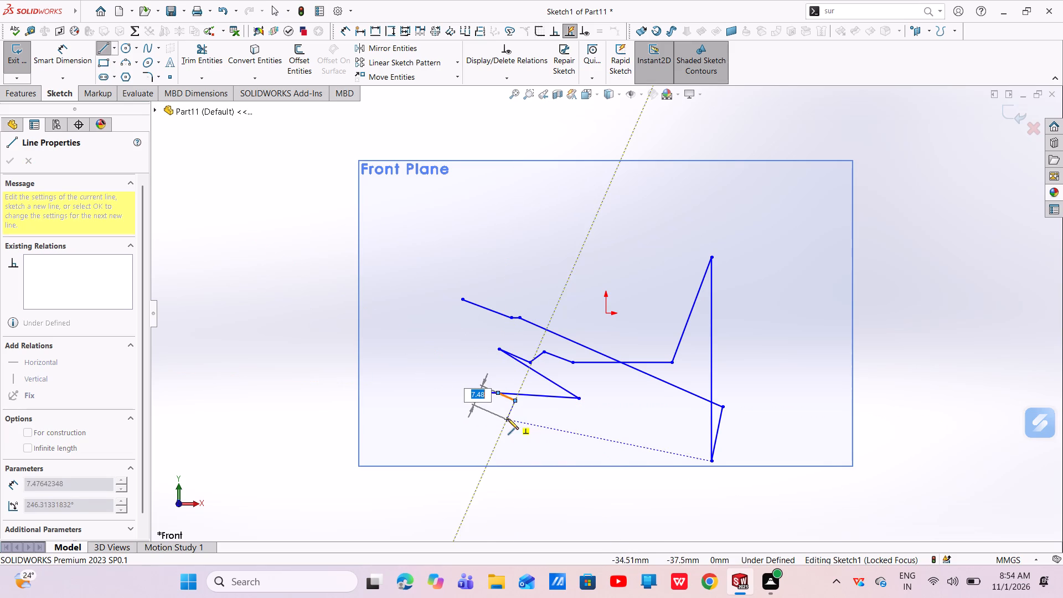
pyautogui.click(478, 414)
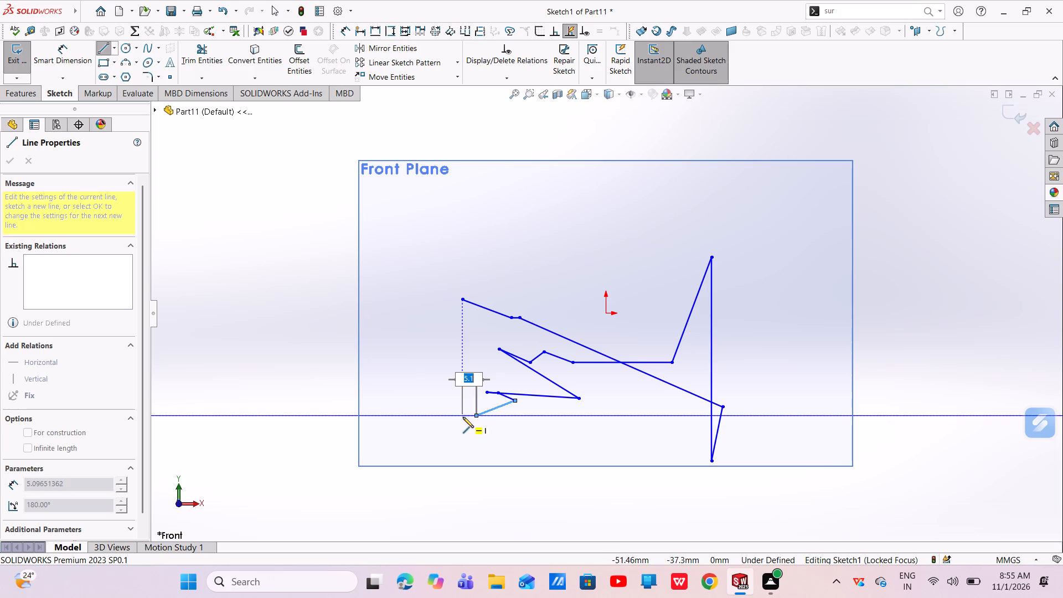
pyautogui.click(484, 389)
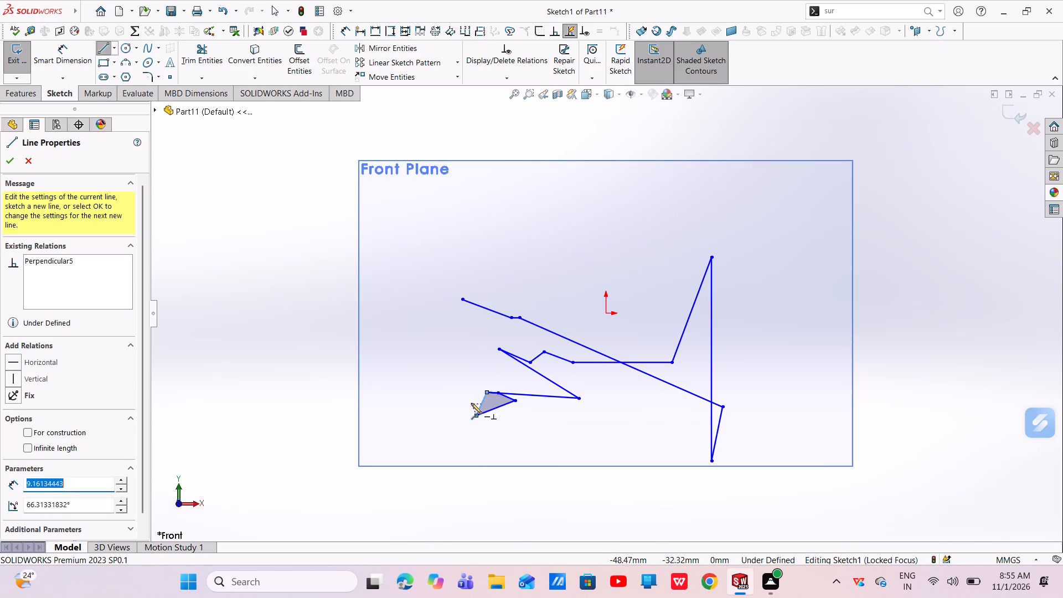
# Sketch a chain beside the small loop with short lines, an about 12 mm radius tangent arc and an about 31 mm line, ending at the first chain's open endpoint.
pyautogui.click(438, 424)
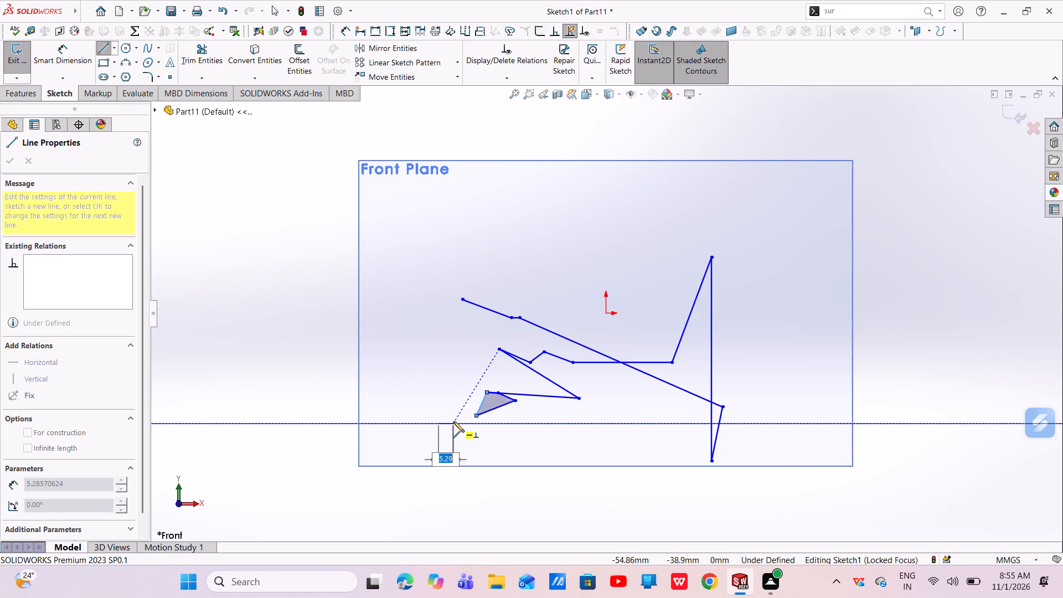
pyautogui.click(455, 420)
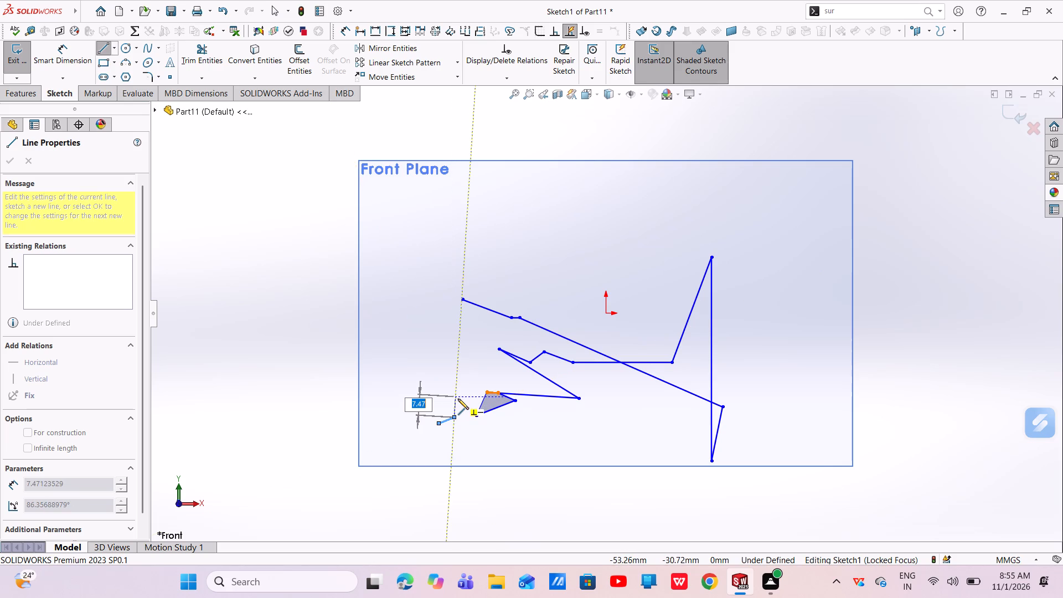
pyautogui.click(458, 399)
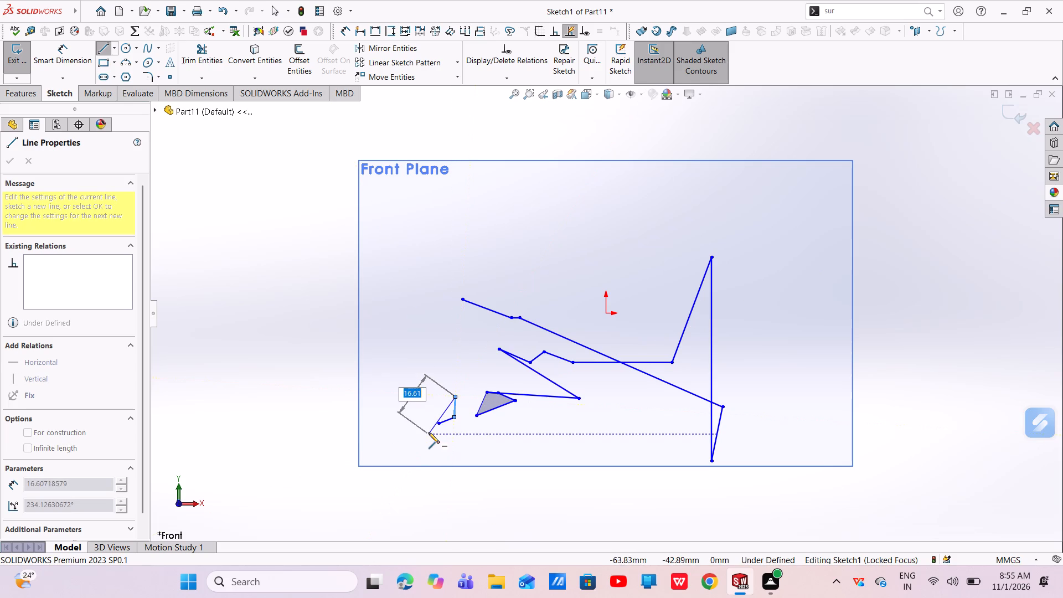
pyautogui.click(390, 435)
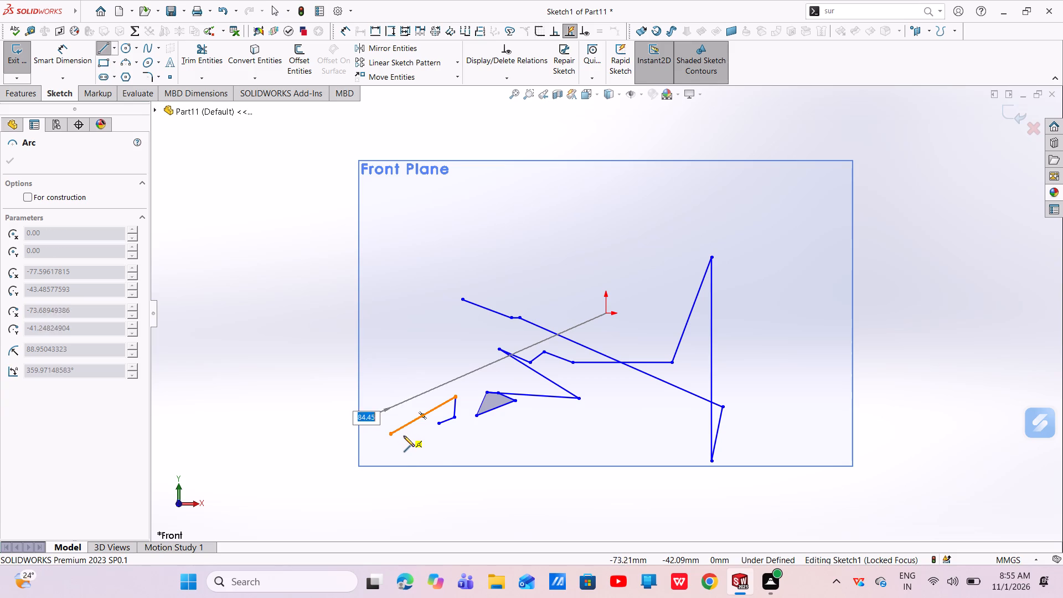
pyautogui.click(437, 455)
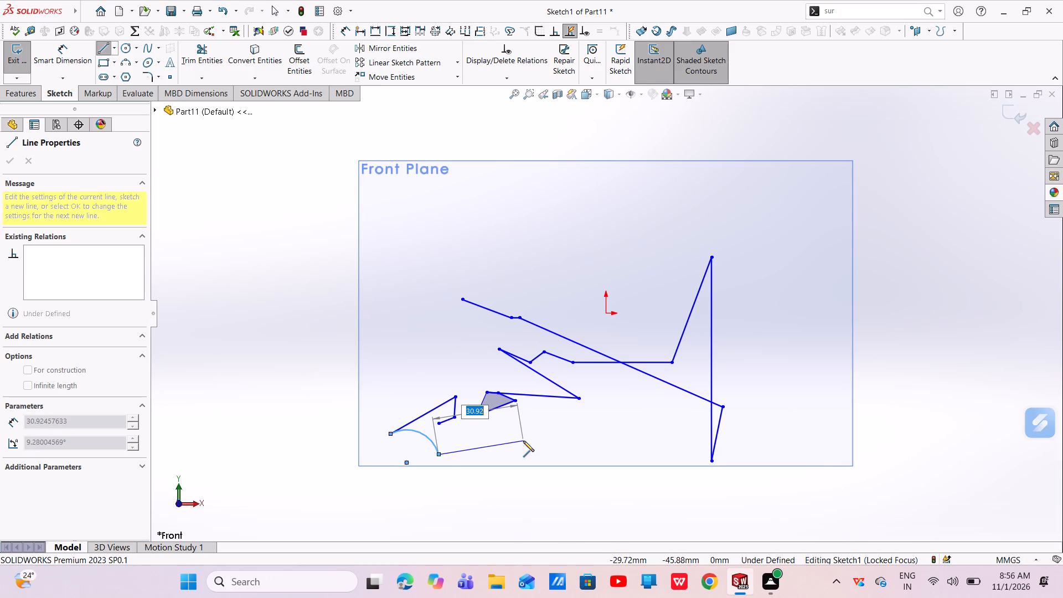
pyautogui.moveTo(523, 441); pyautogui.dragTo(522, 448)
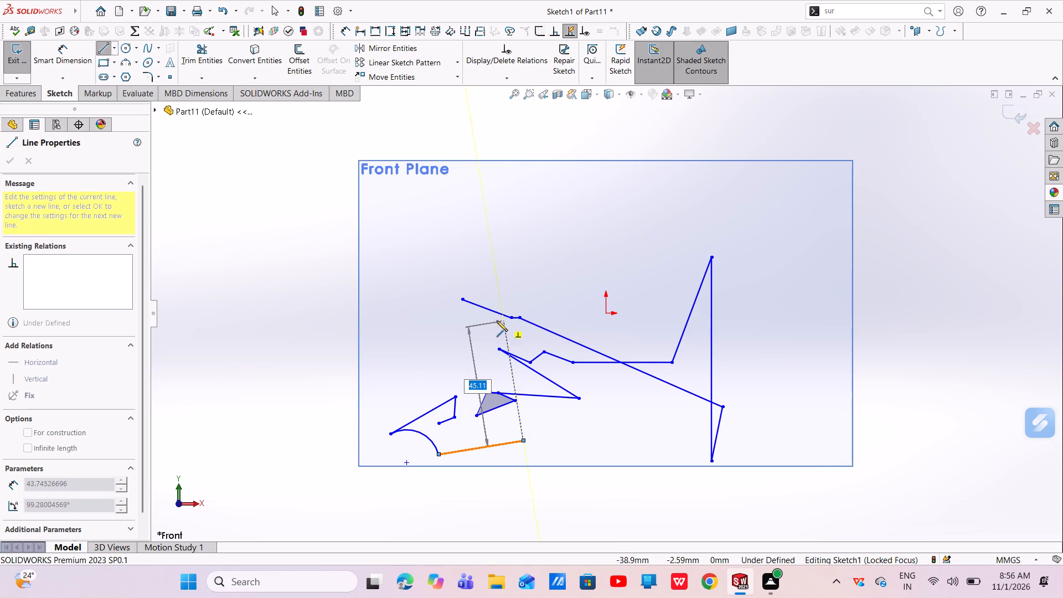
pyautogui.click(439, 326)
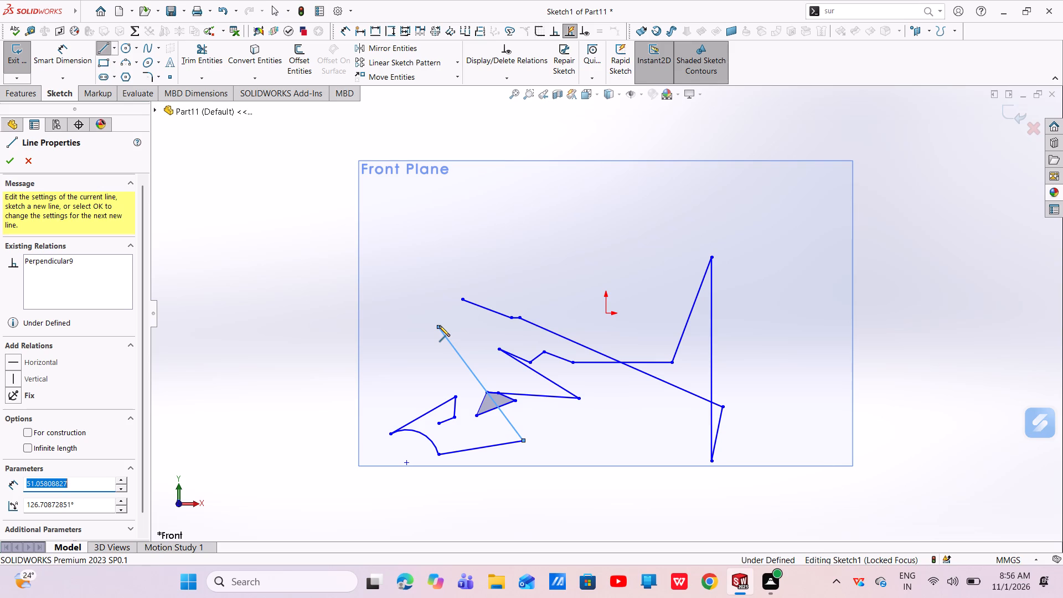
pyautogui.click(463, 298)
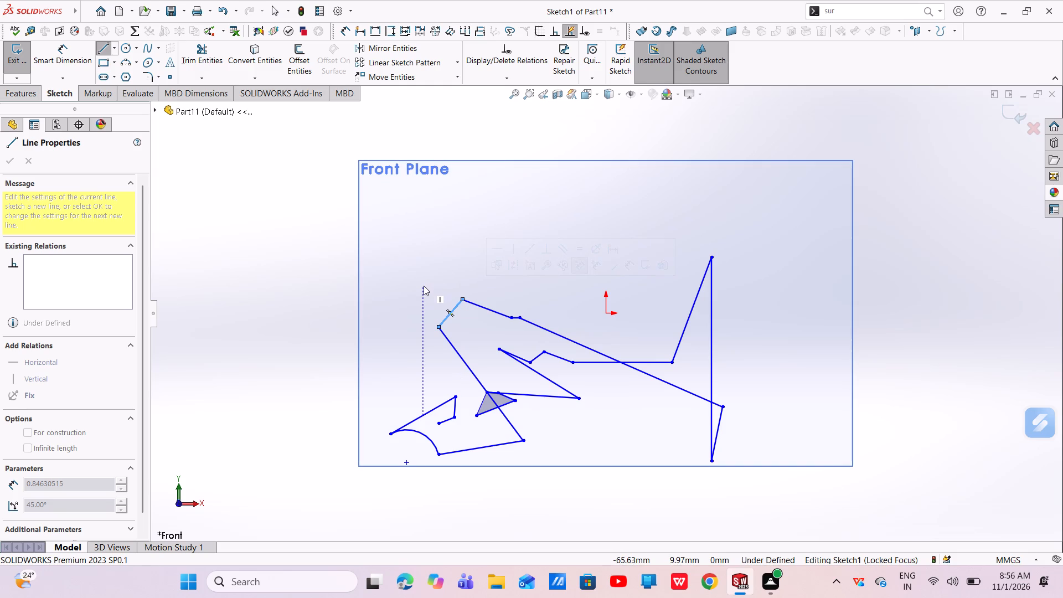
# Start another line chain with a steep line about 51 mm long near the plane's left edge, zigzagging back up beside the previous chain's upper corner.
pyautogui.click(379, 297)
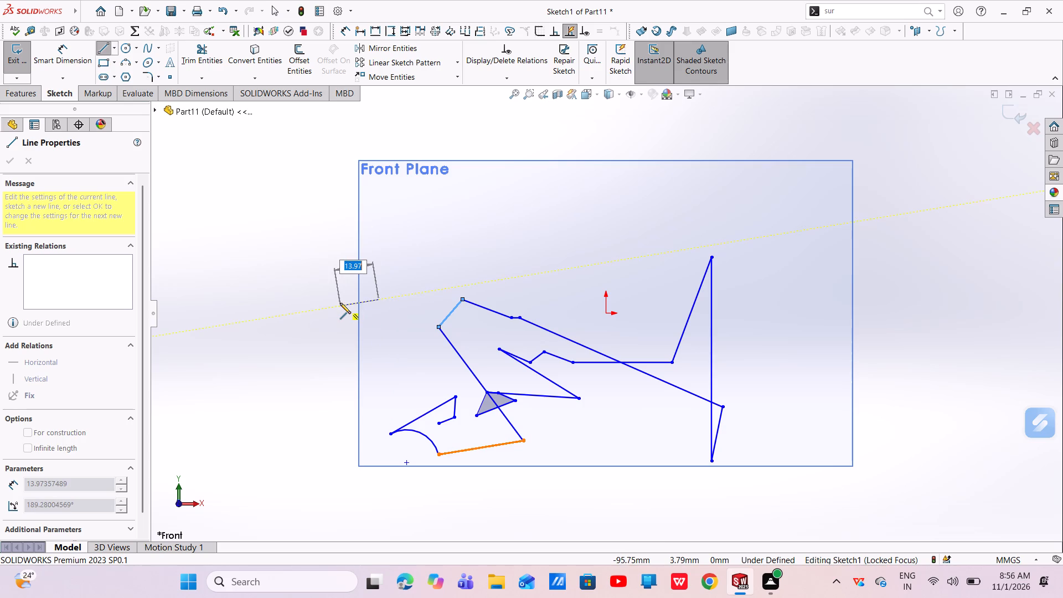
pyautogui.click(396, 441)
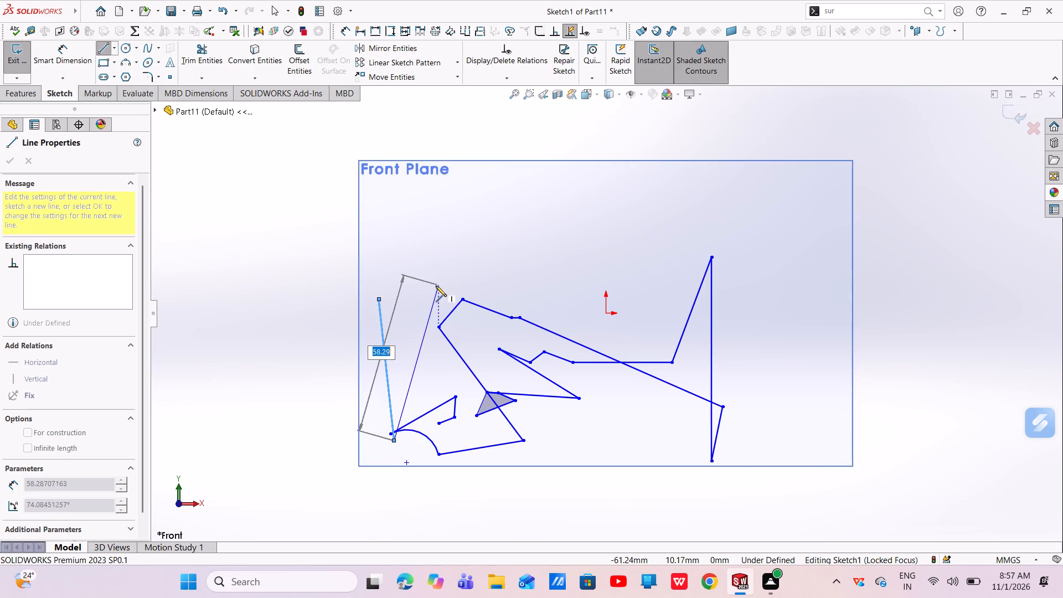
pyautogui.click(399, 378)
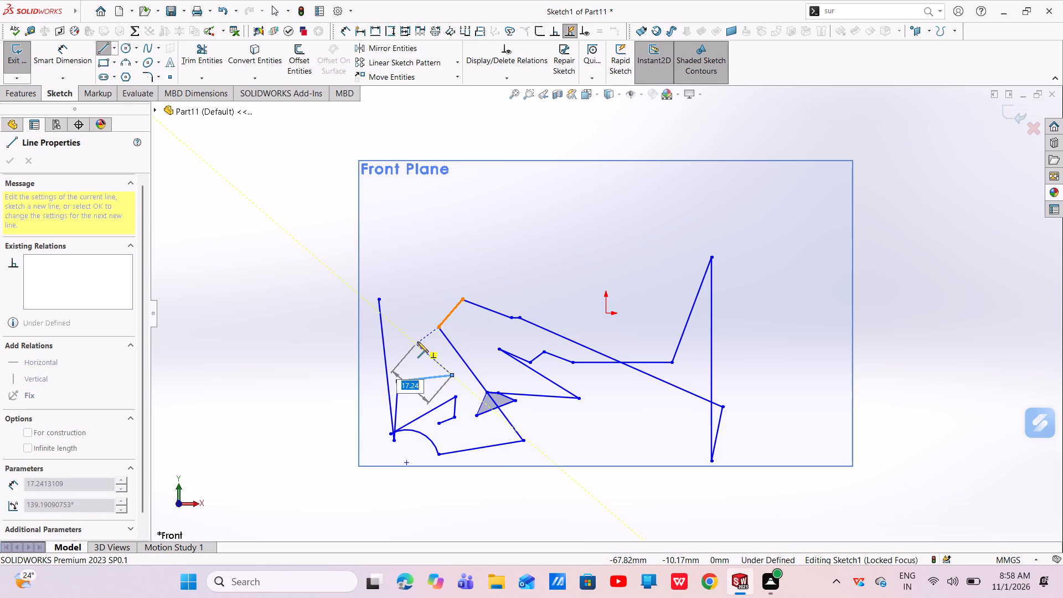
pyautogui.click(394, 368)
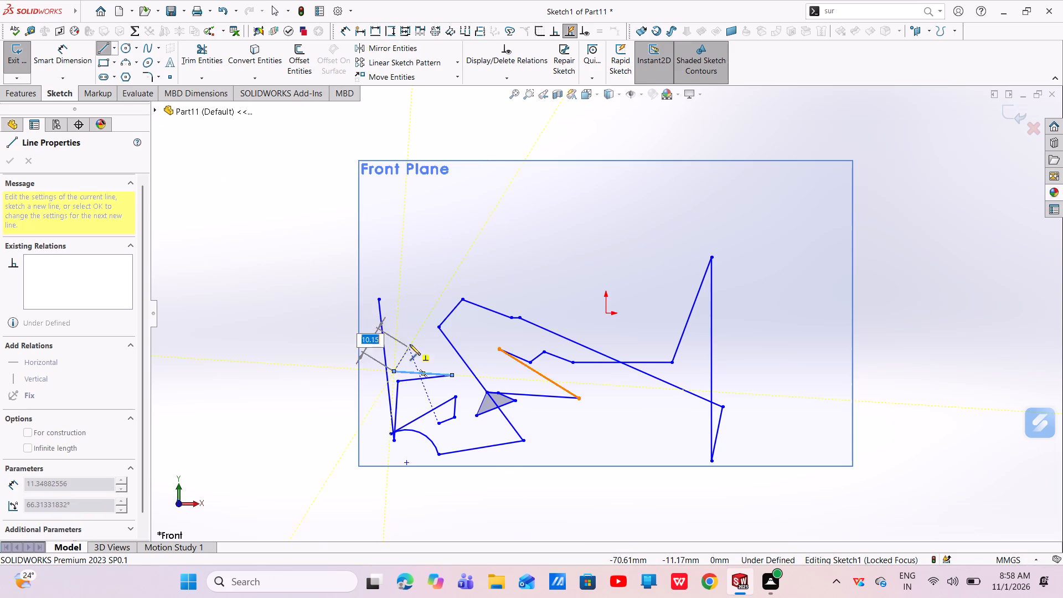
pyautogui.click(434, 328)
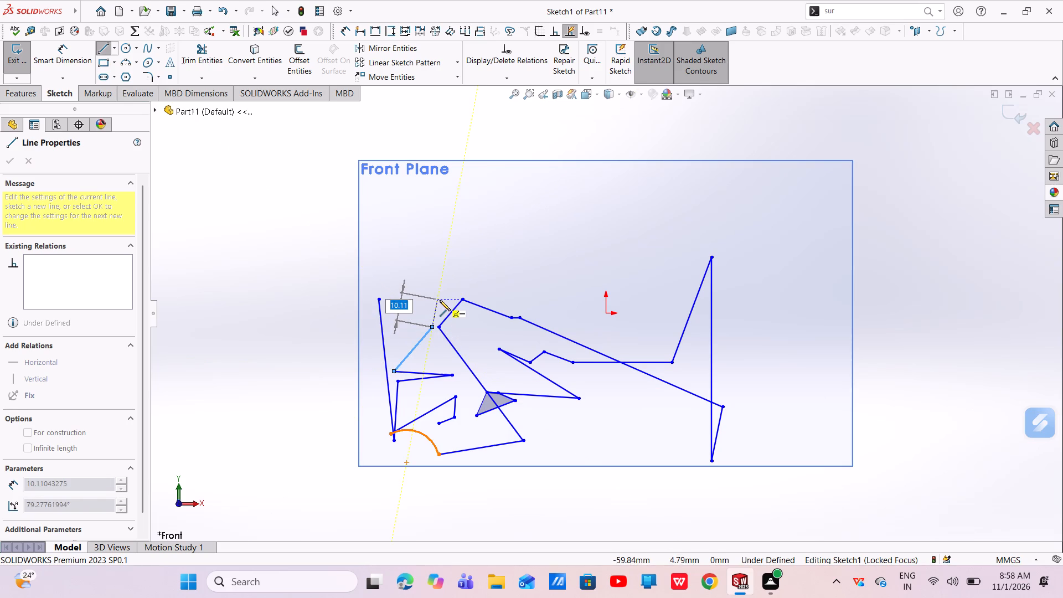
# Extend the chain upward with lines about 19, 22, 14 and 12 mm long, turning over a peak near the plane's upper-left corner and sloping down.
pyautogui.click(438, 272)
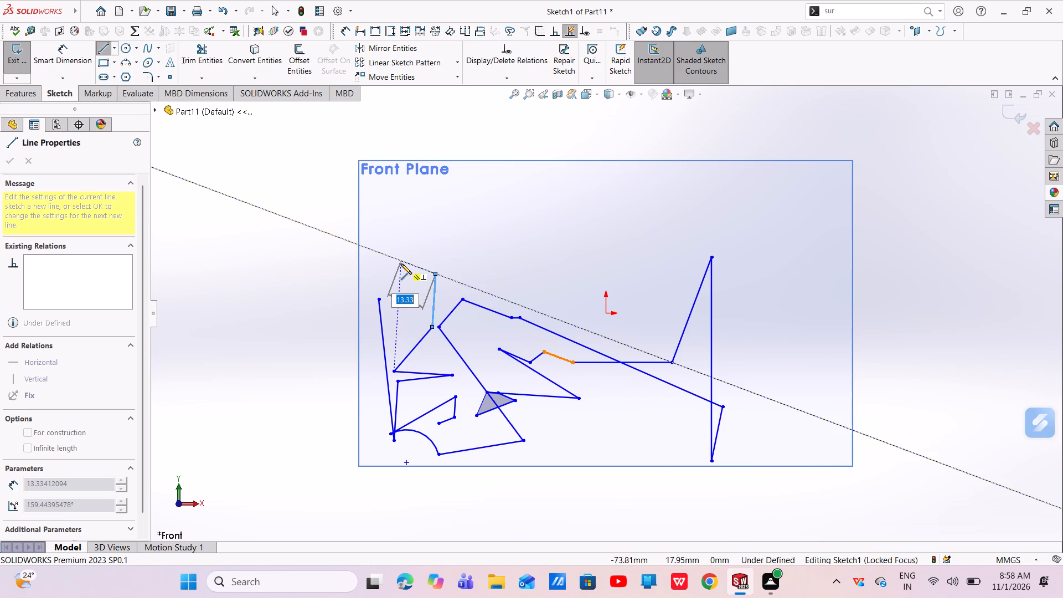
pyautogui.click(373, 259)
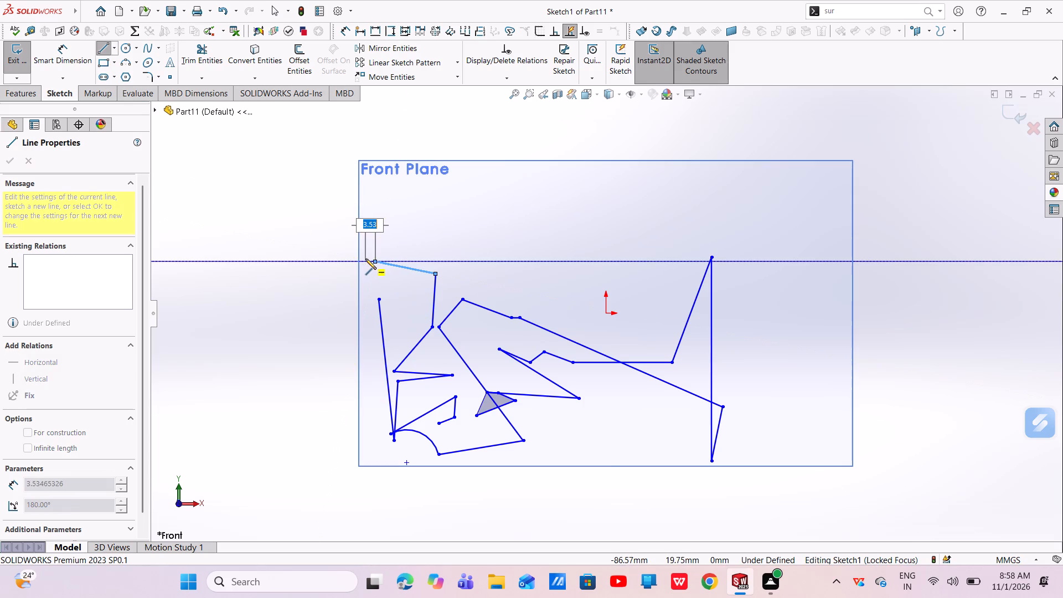
pyautogui.click(402, 236)
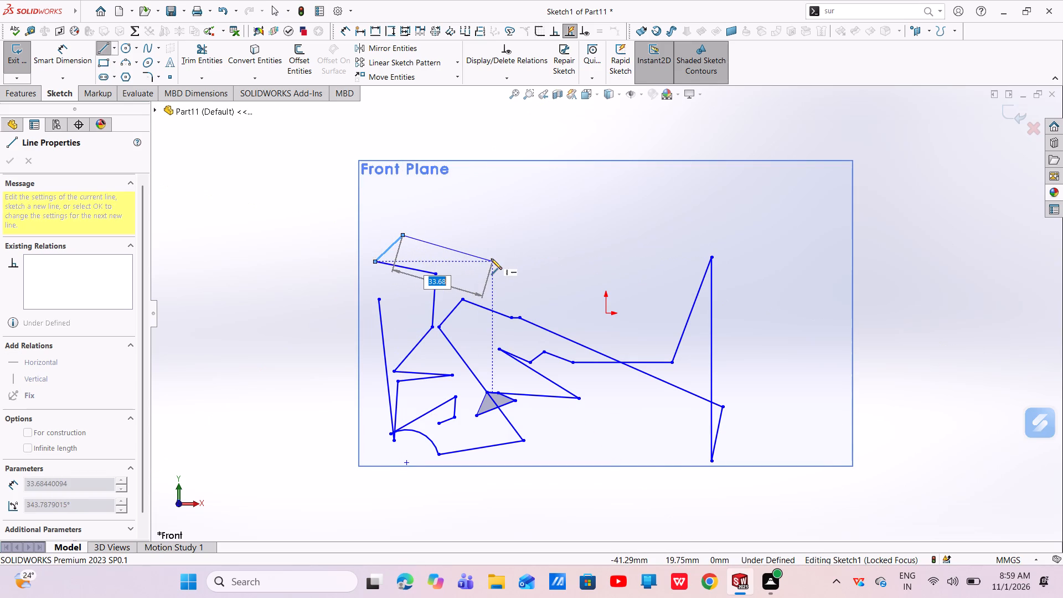
pyautogui.click(419, 207)
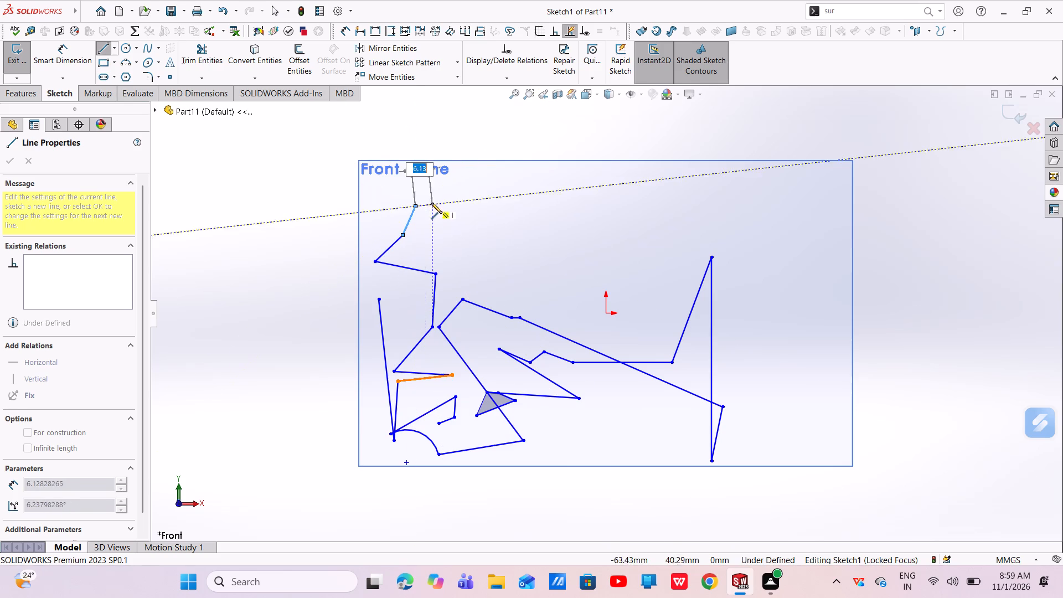
pyautogui.click(445, 219)
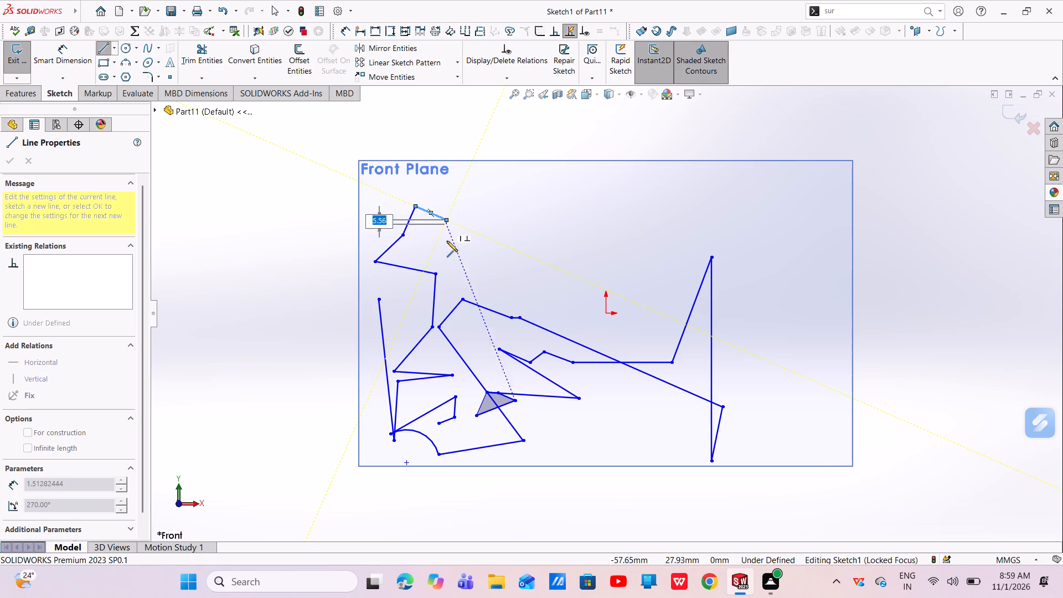
pyautogui.click(488, 260)
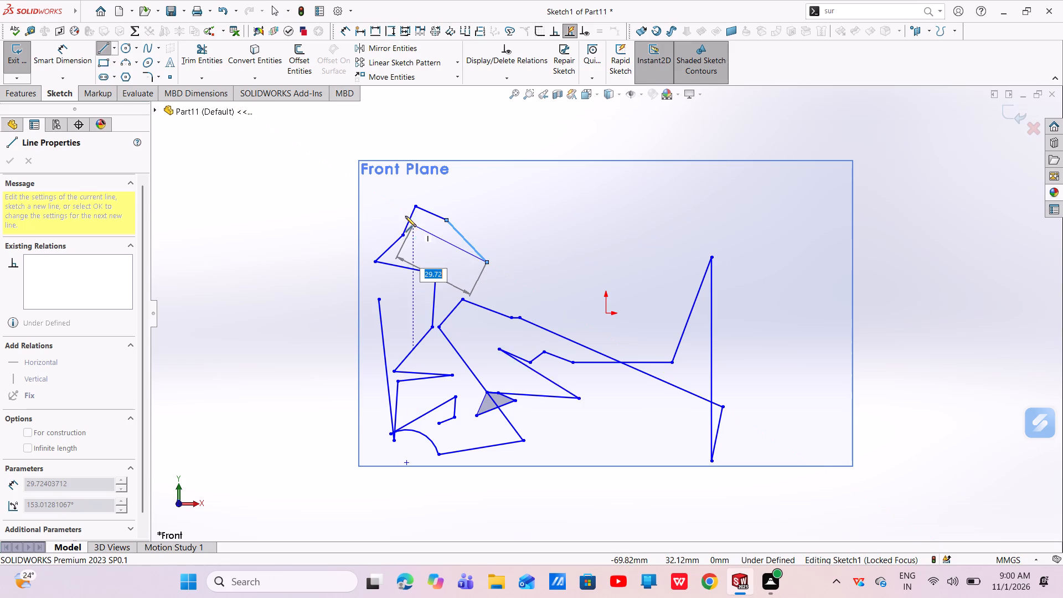
# Continue the line chain down below the upper-left peak as a zigzag with lines about 14, 15, 10 and 20 mm long.
pyautogui.scroll(-1, 405, 216)
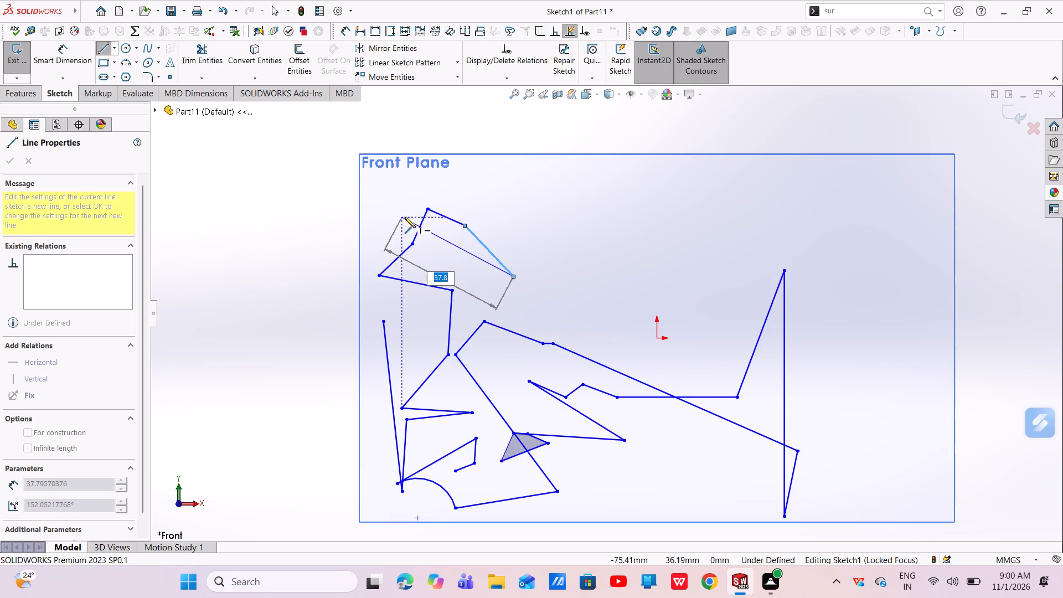
pyautogui.click(471, 255)
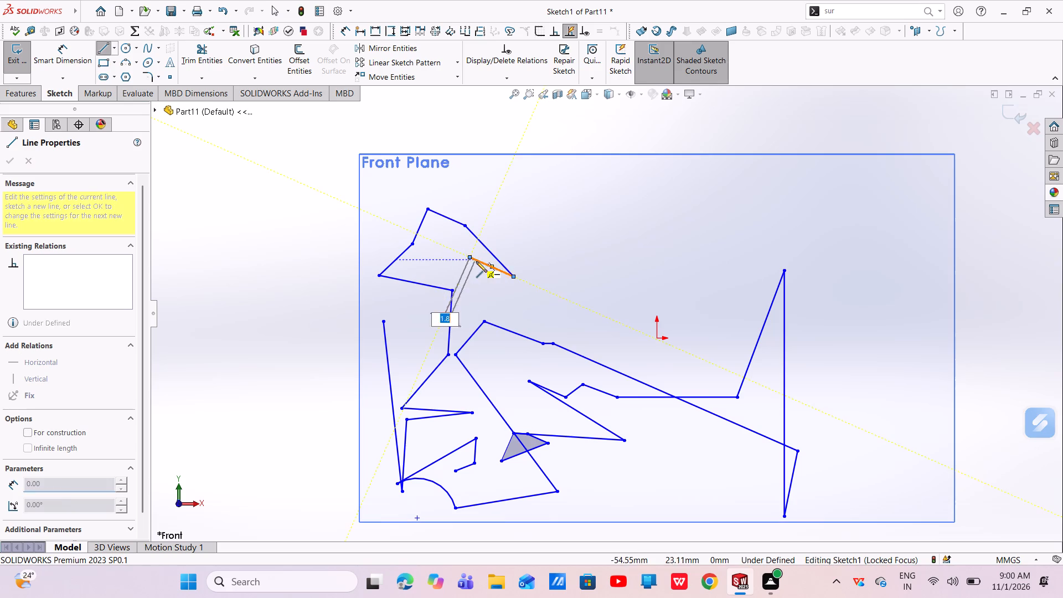
pyautogui.click(505, 288)
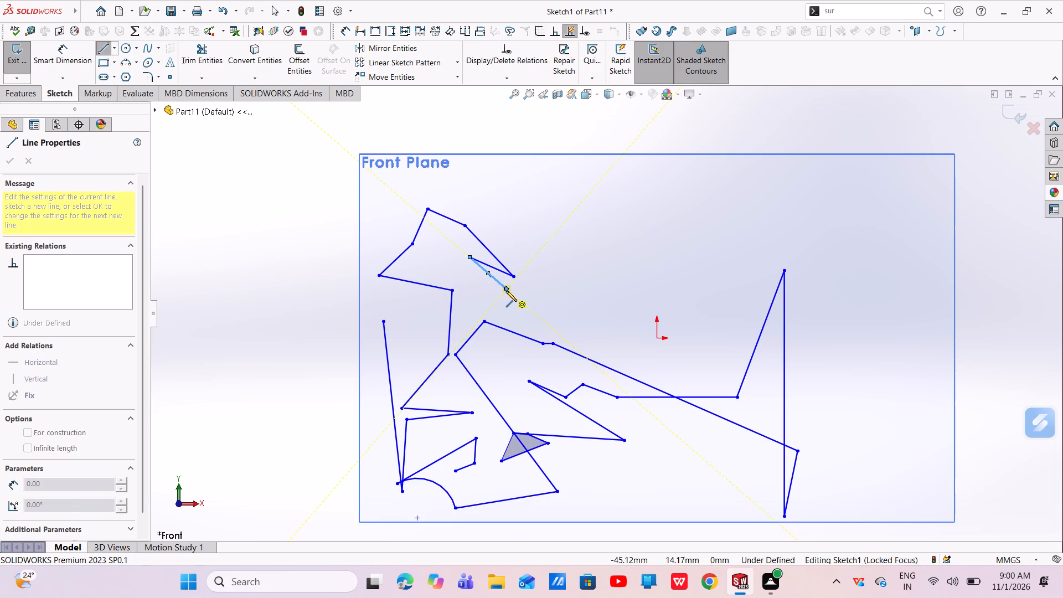
pyautogui.click(481, 311)
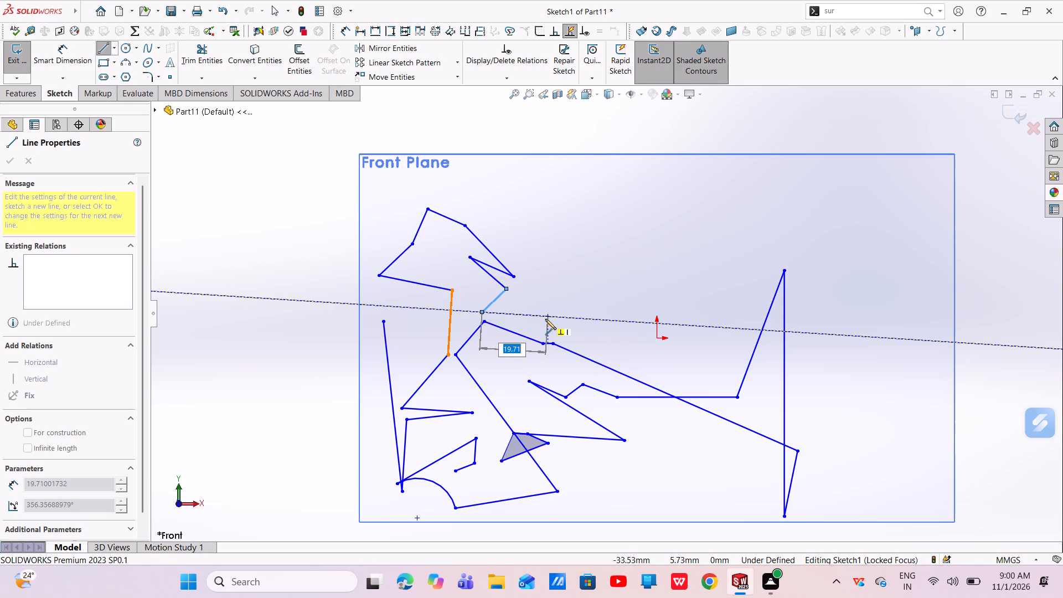
pyautogui.moveTo(545, 319); pyautogui.dragTo(549, 324)
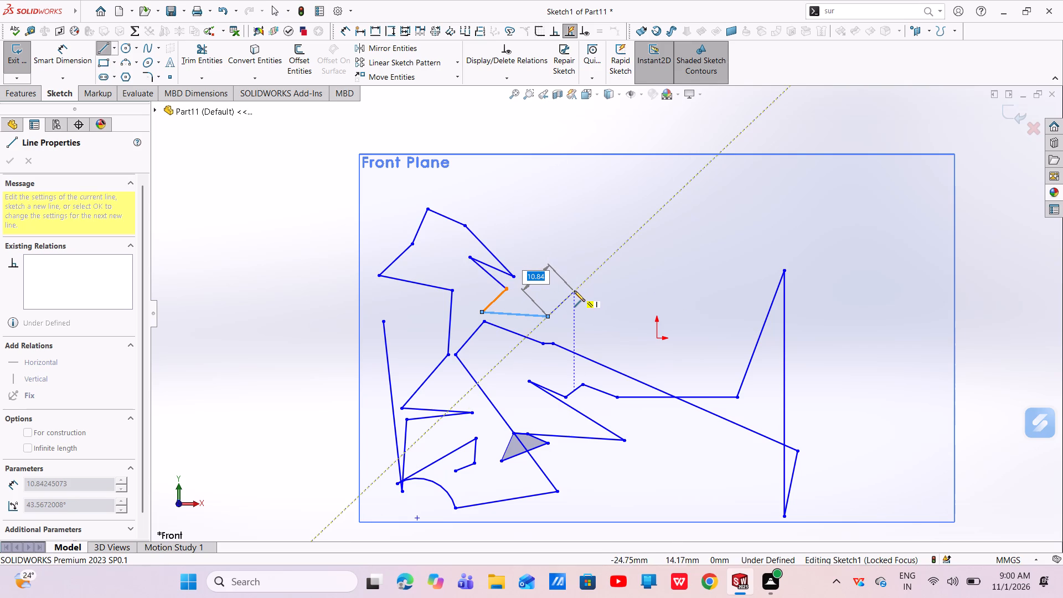
# Extend the chain toward the origin with an about 11 mm line, a narrow spike with sides about 12 and 16 mm, and two short lines.
pyautogui.click(579, 295)
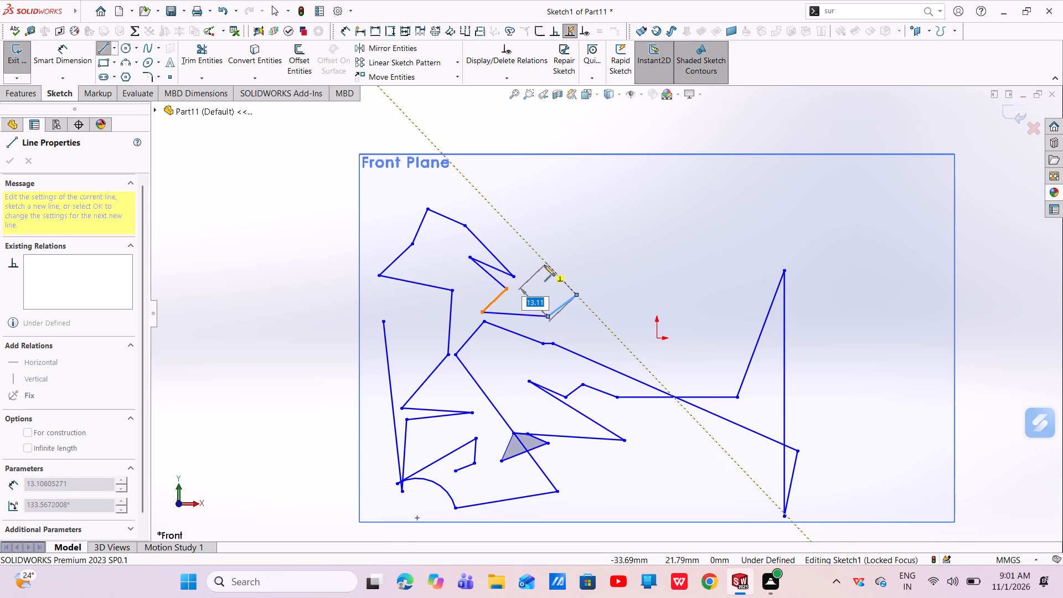
pyautogui.click(586, 259)
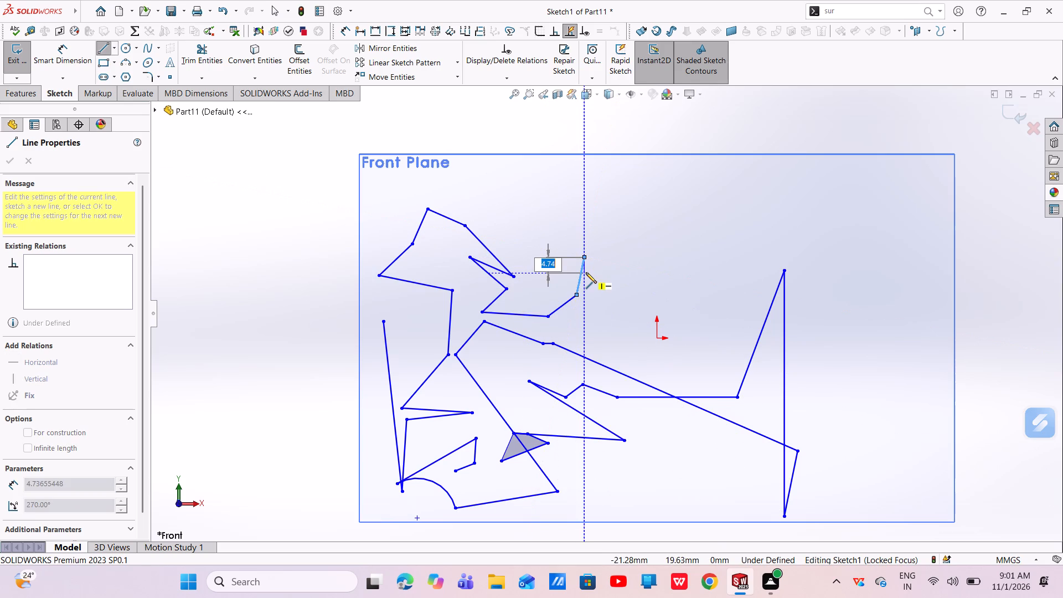
pyautogui.click(595, 309)
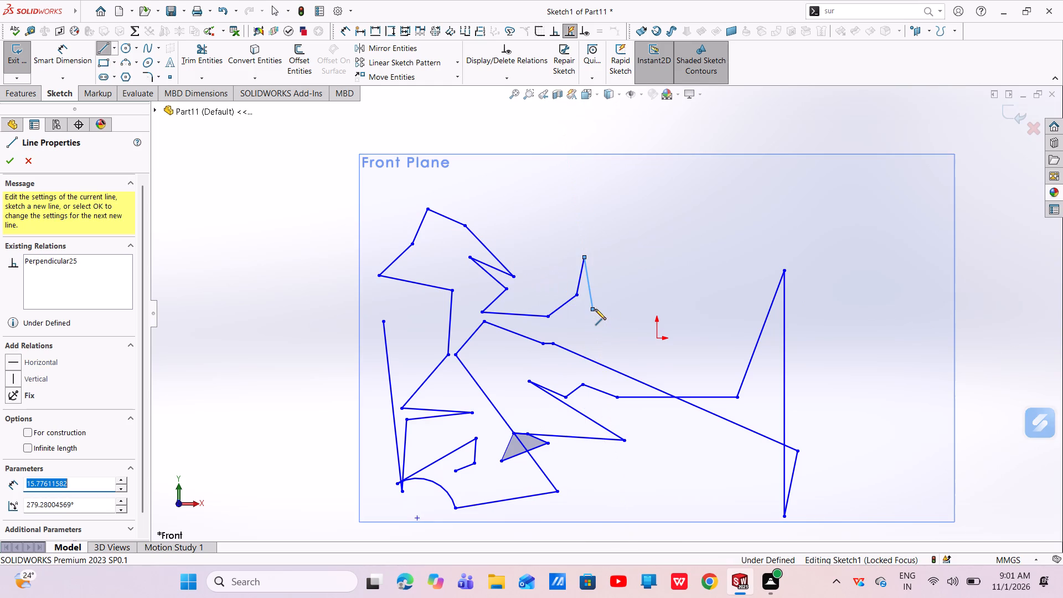
pyautogui.click(623, 313)
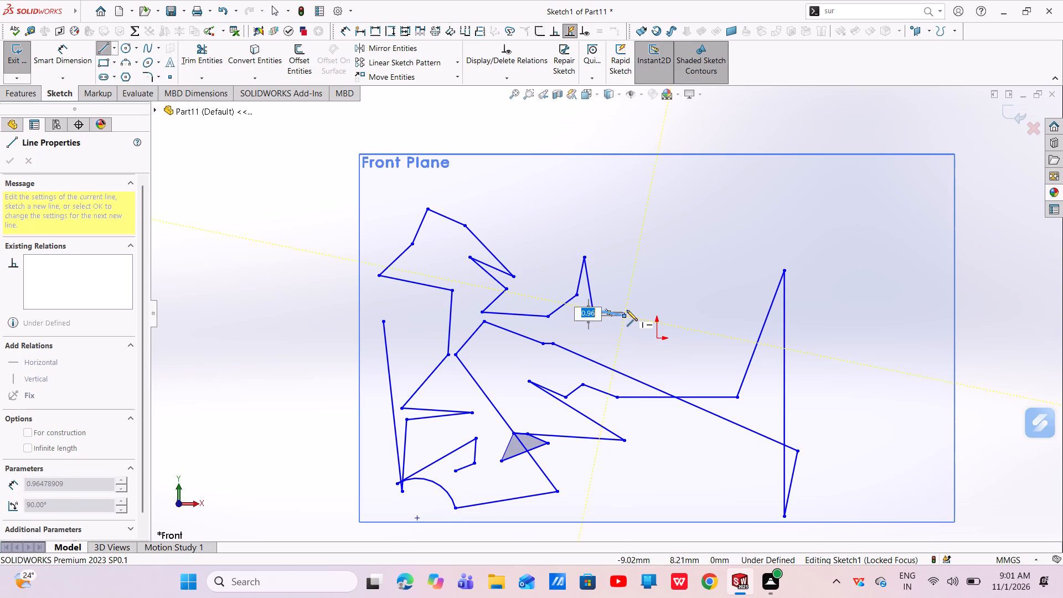
pyautogui.click(647, 282)
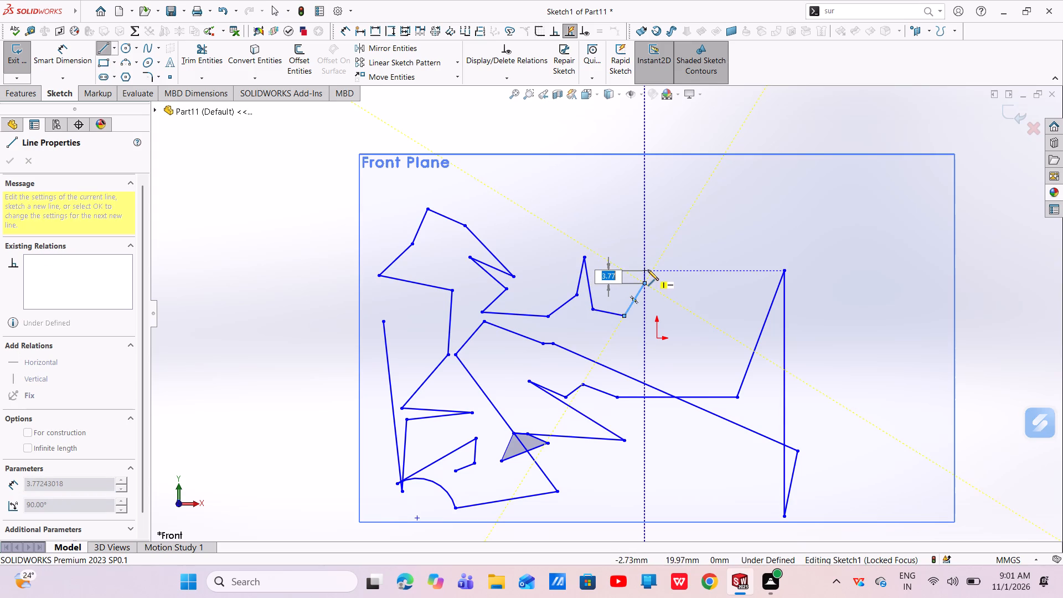
# Finish the chain above the spike with an about 12 mm vertical line, a slanted line and an about 10 mm vertical line.
pyautogui.click(645, 242)
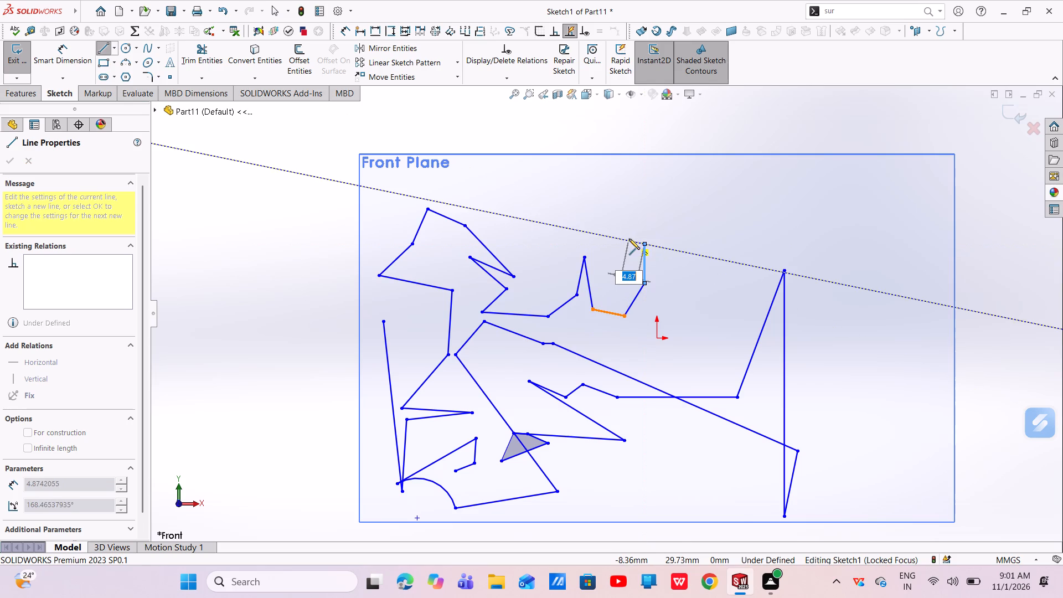
pyautogui.click(597, 231)
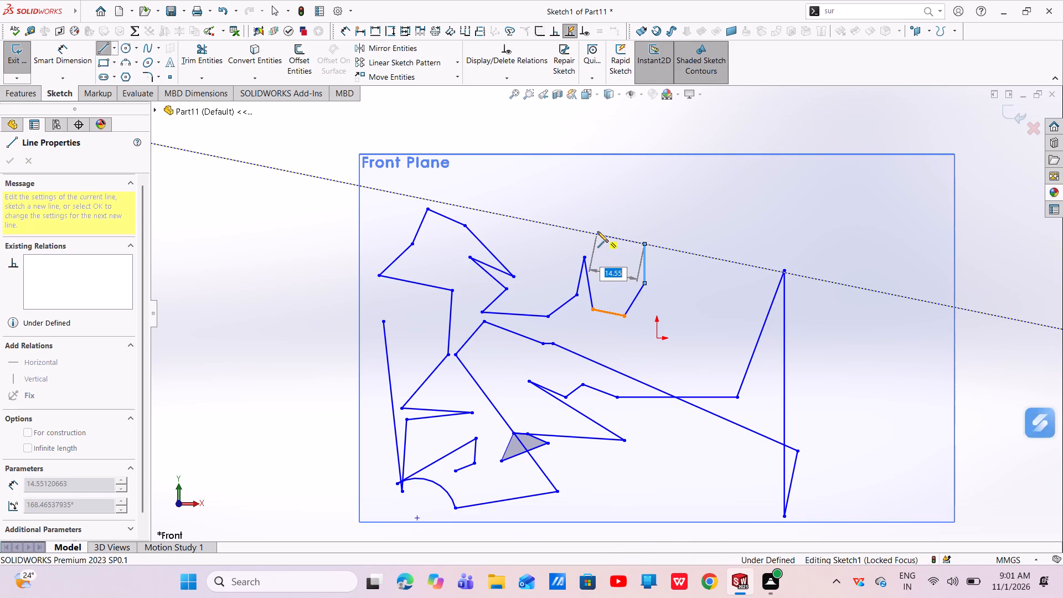
pyautogui.click(594, 202)
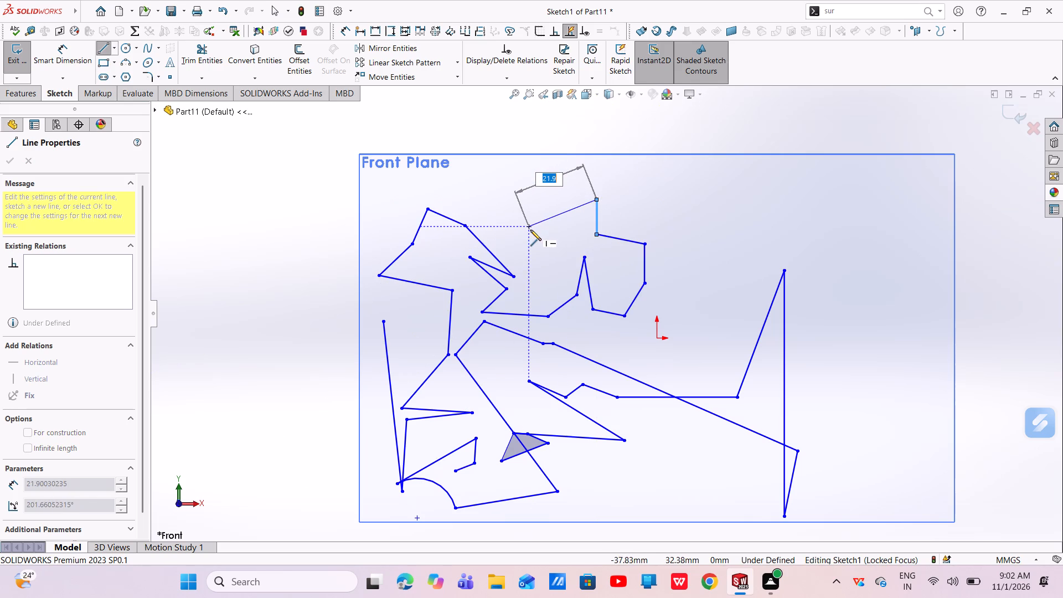
pyautogui.rightClick(546, 254)
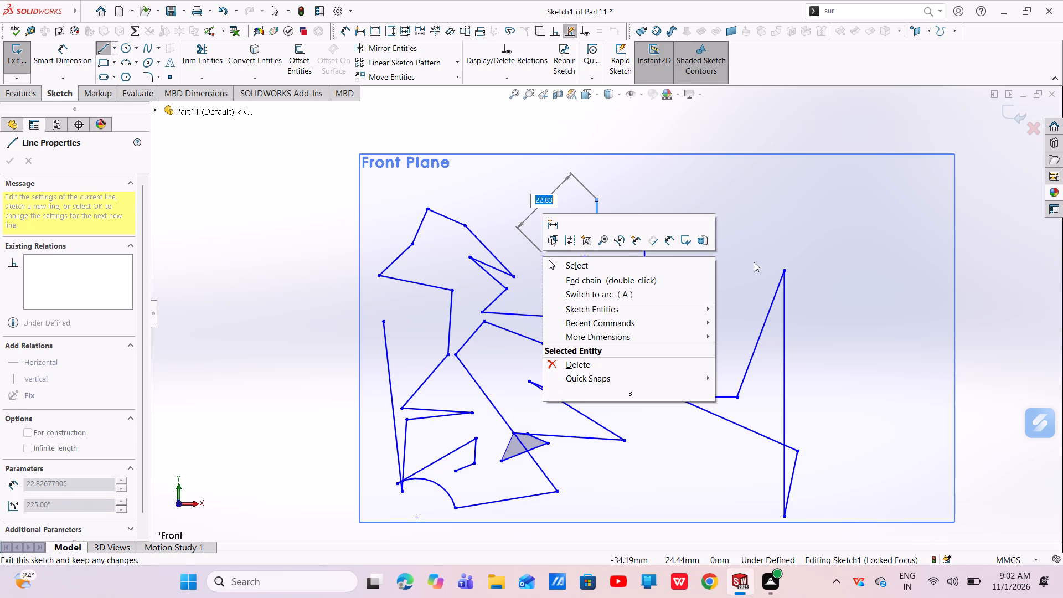
pyautogui.click(568, 268)
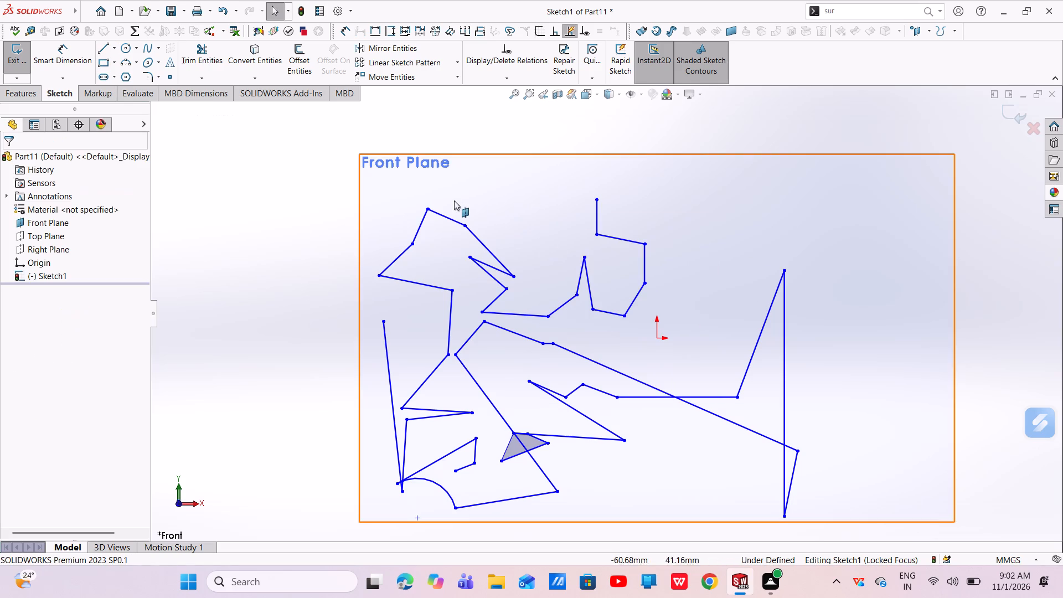
# Sketch a separate chain from outside the plane's left edge: a nearly horizontal line, an about 72 mm downward-sloping line and an about 12 mm line.
pyautogui.click(454, 200)
pyautogui.click(110, 45)
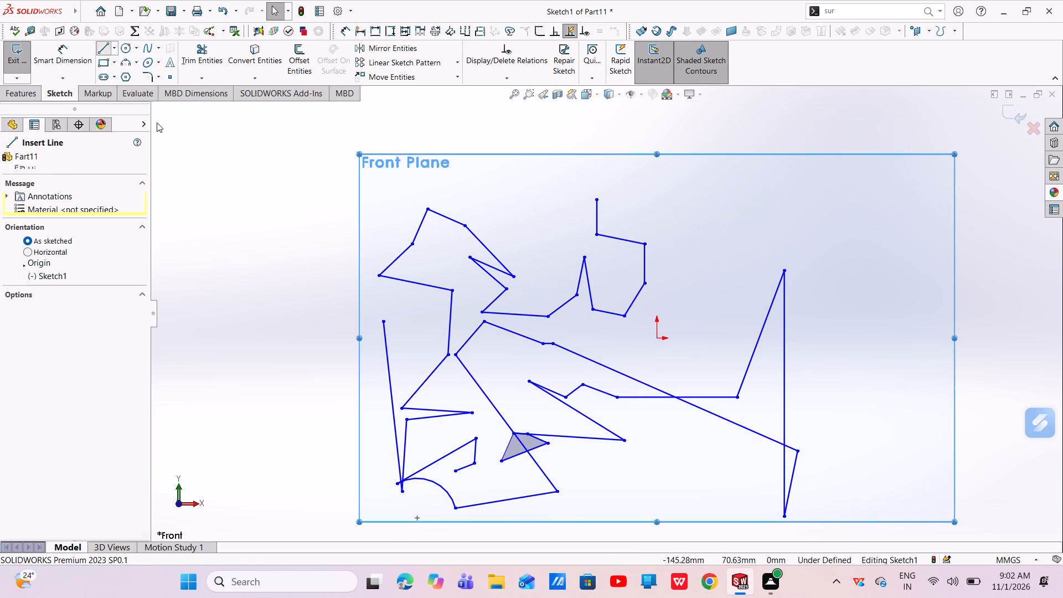
pyautogui.click(344, 301)
pyautogui.click(503, 294)
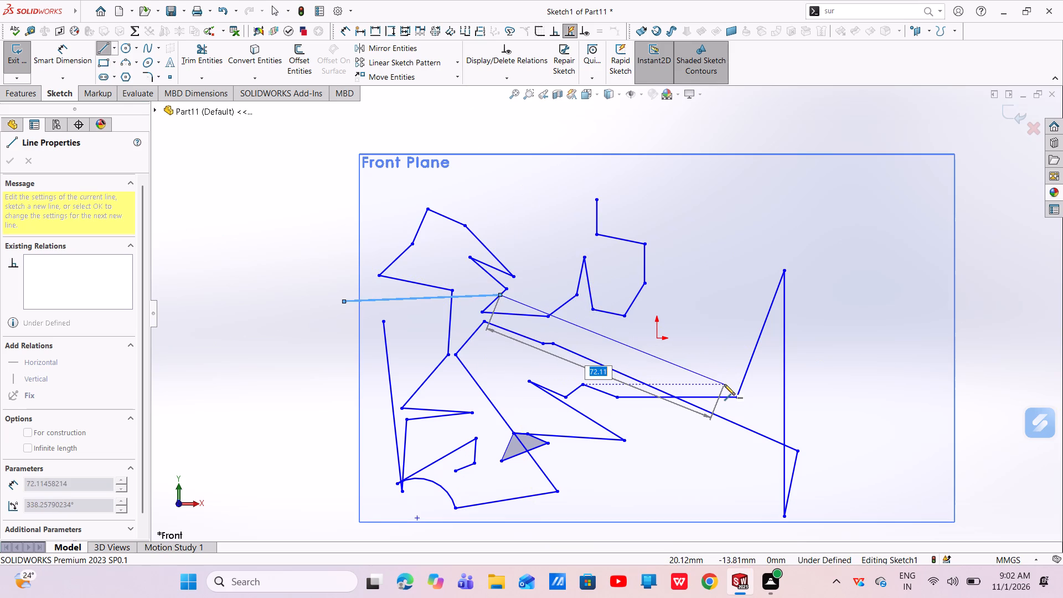
pyautogui.moveTo(724, 384); pyautogui.dragTo(746, 419)
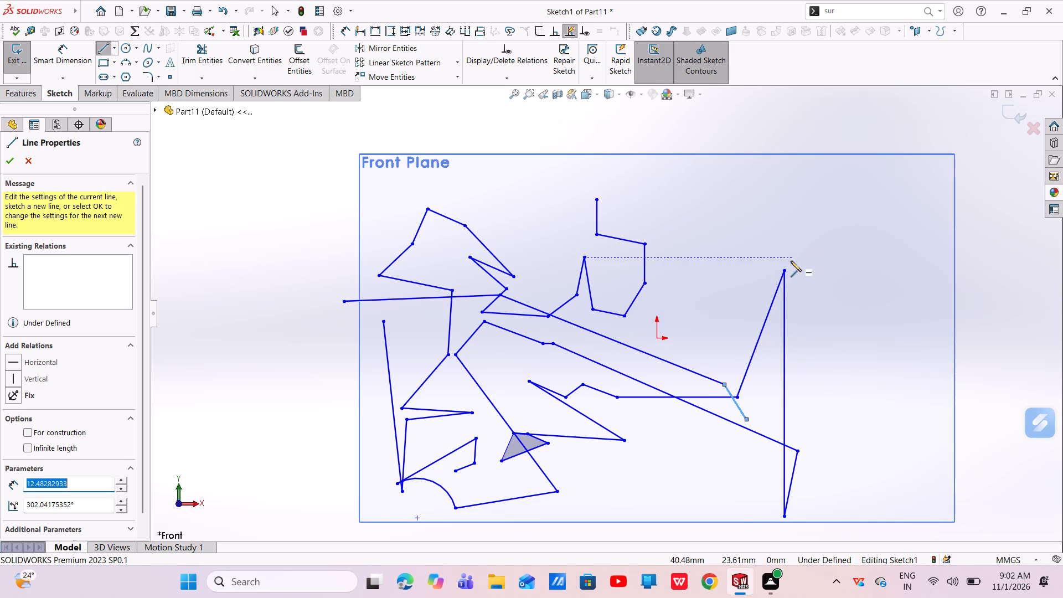
# Start another chain beside the origin with an about 19 mm steep line, a horizontal line, a slanted line, an about 15 mm line and an about 8 mm vertical.
pyautogui.click(683, 270)
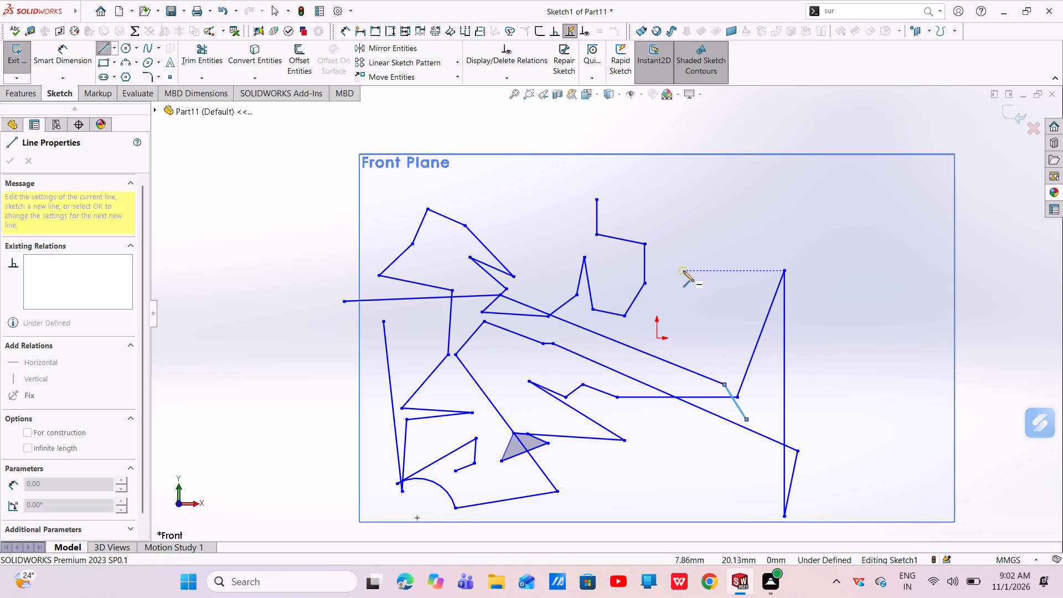
pyautogui.click(683, 272)
pyautogui.click(669, 332)
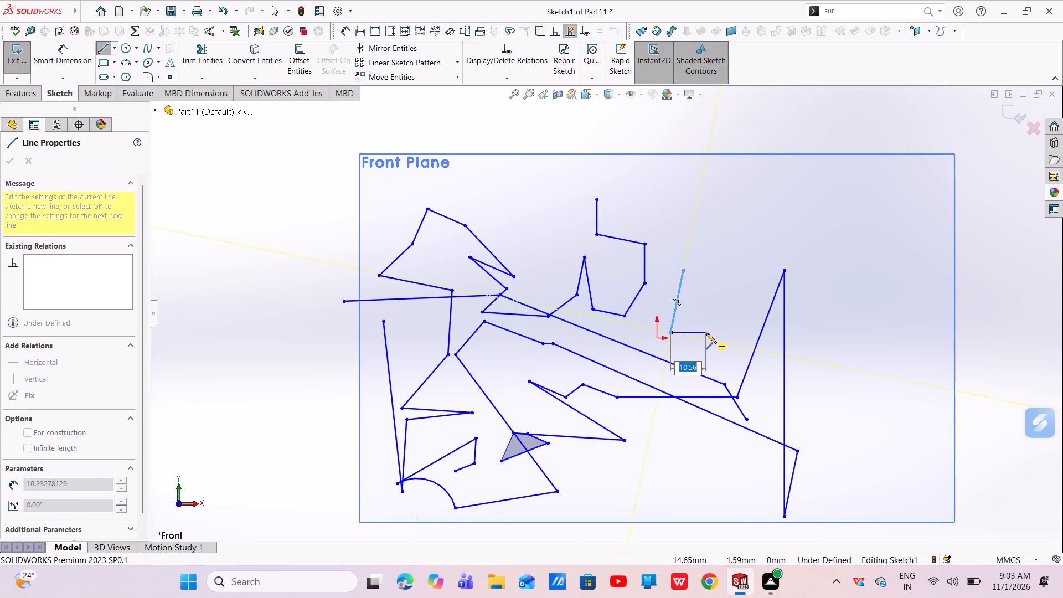
pyautogui.click(741, 331)
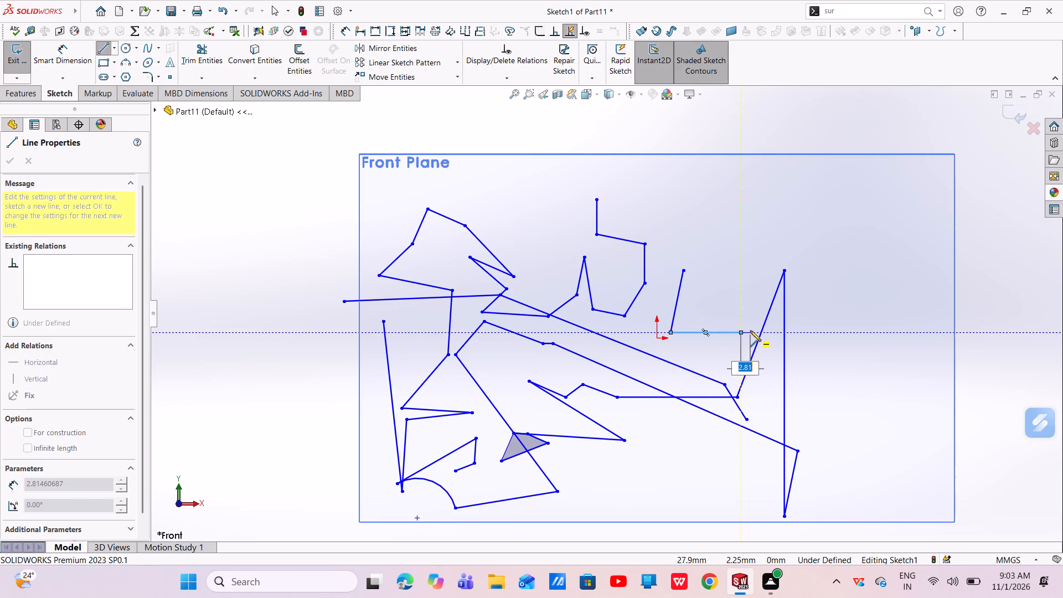
pyautogui.click(770, 283)
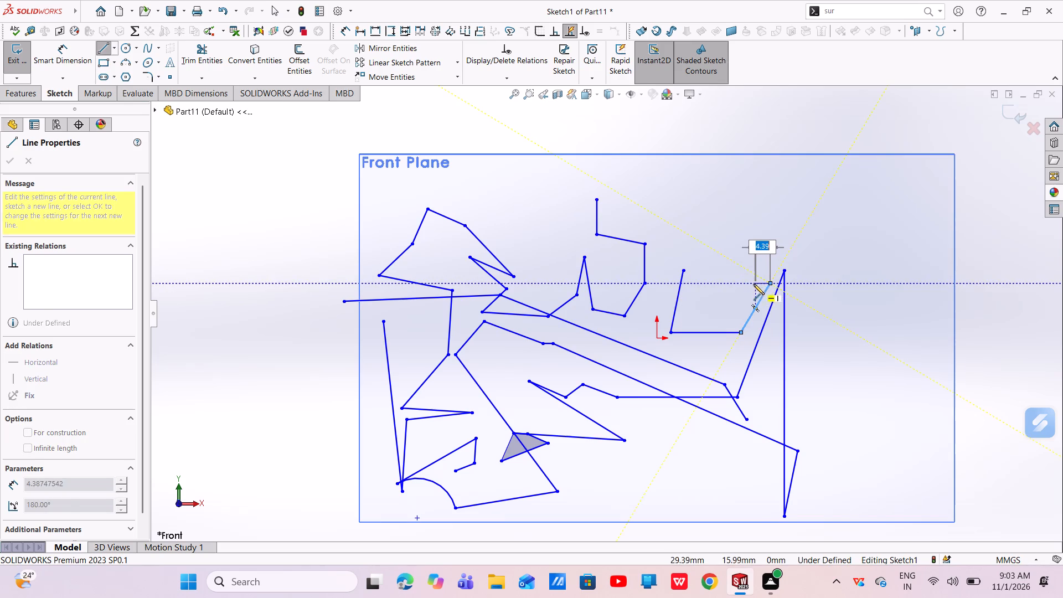
pyautogui.click(720, 279)
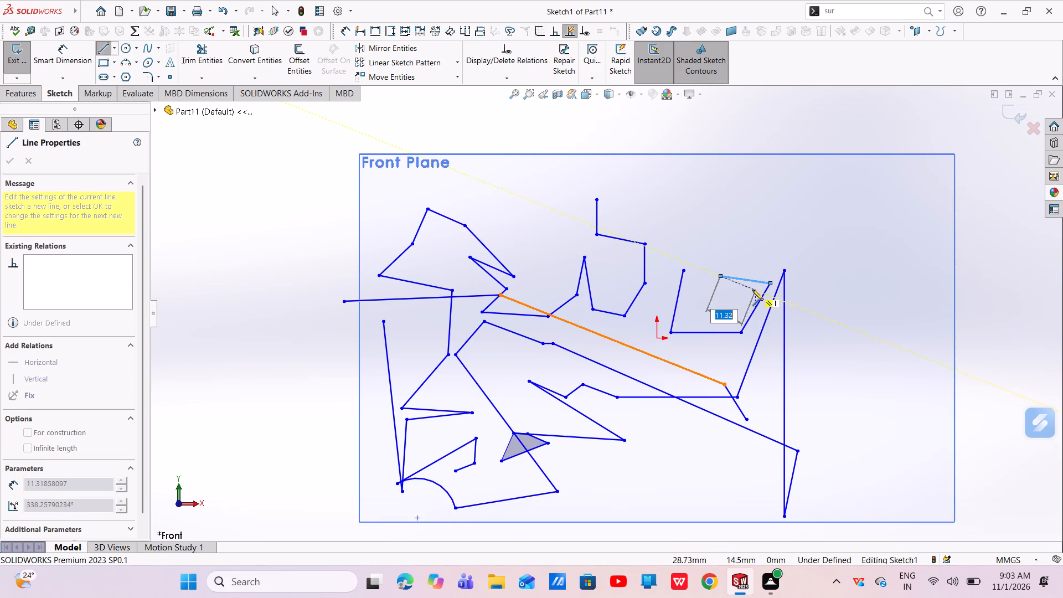
pyautogui.click(718, 302)
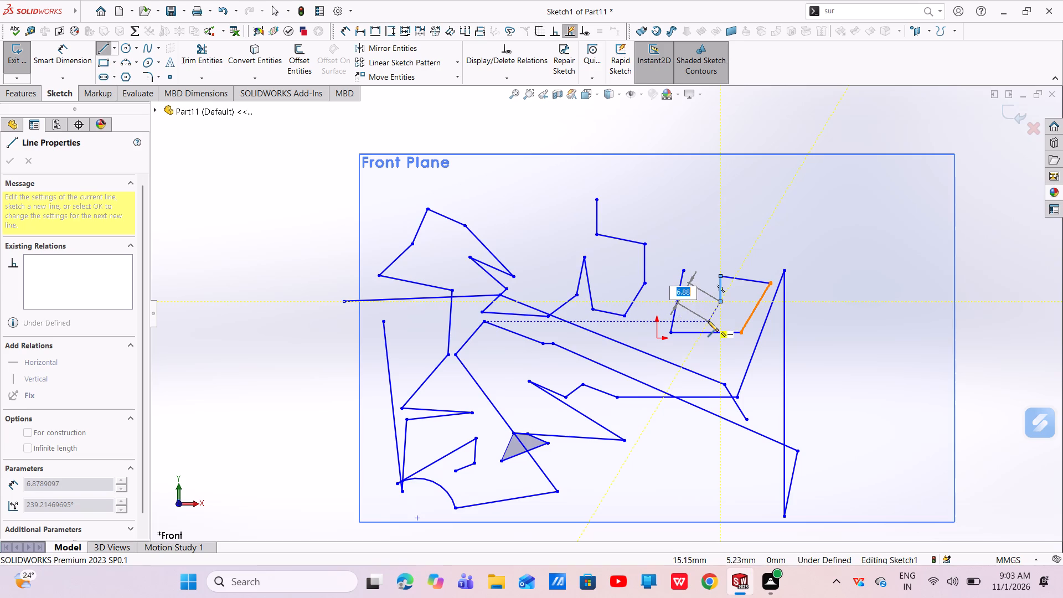
# Extend this chain upward with a slanted line and a zigzag of lines about 10, 10, 10, 15 and 10 mm long.
pyautogui.click(695, 251)
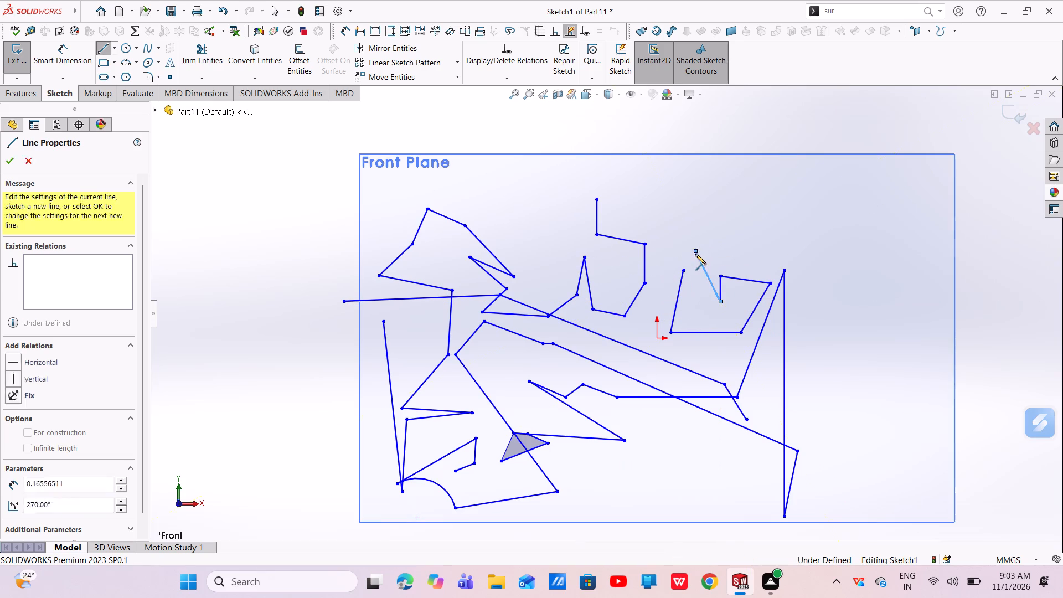
pyautogui.click(730, 246)
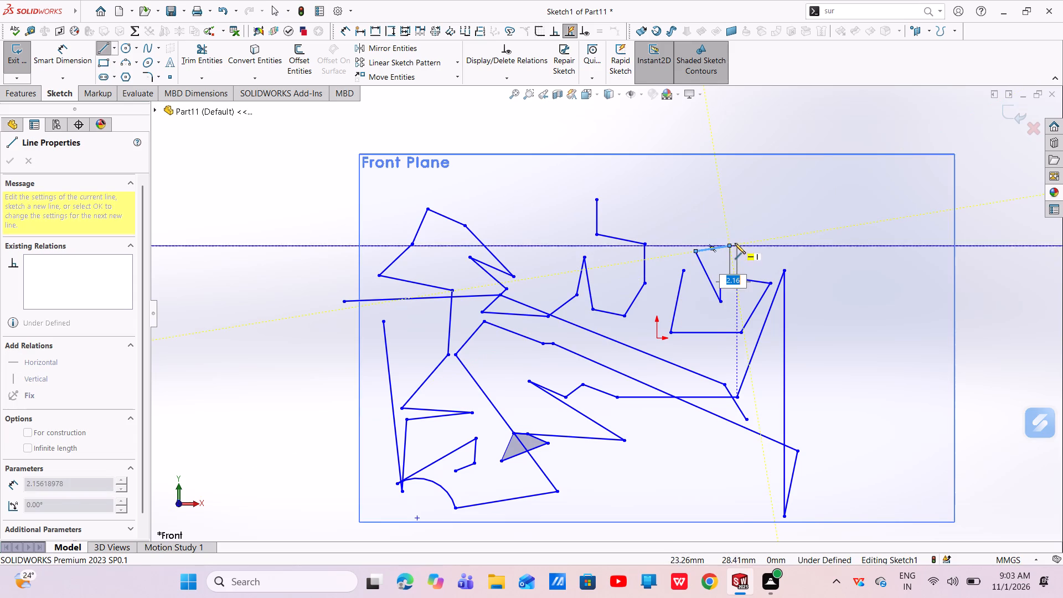
pyautogui.click(730, 214)
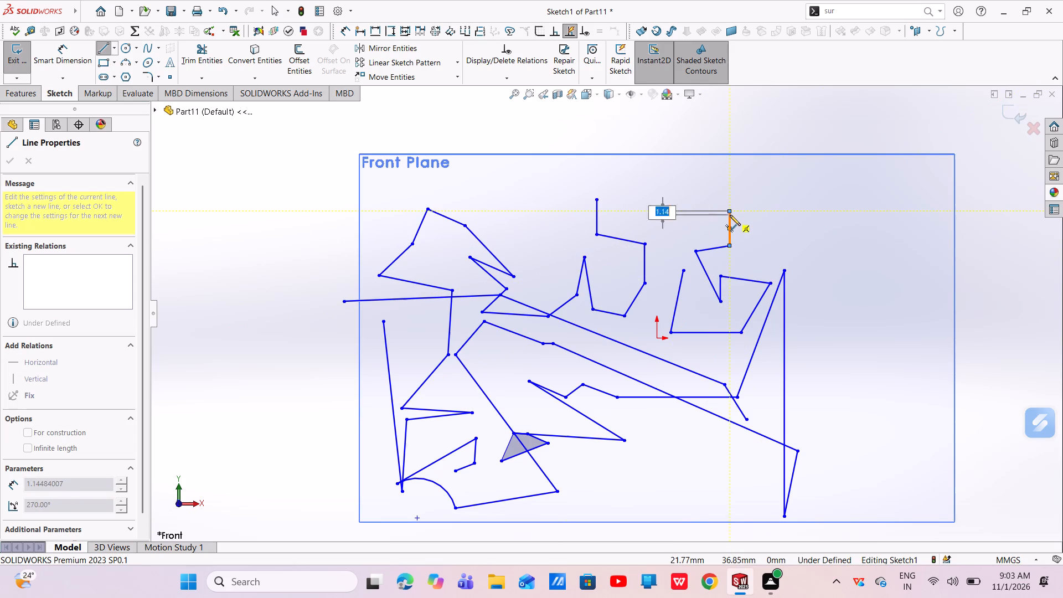
pyautogui.click(704, 231)
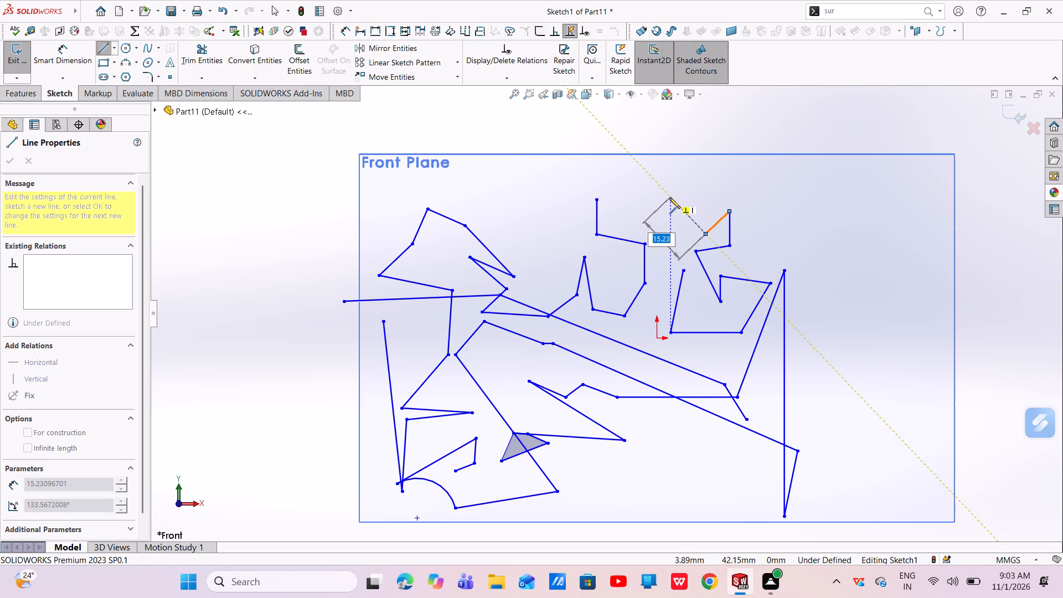
pyautogui.click(669, 198)
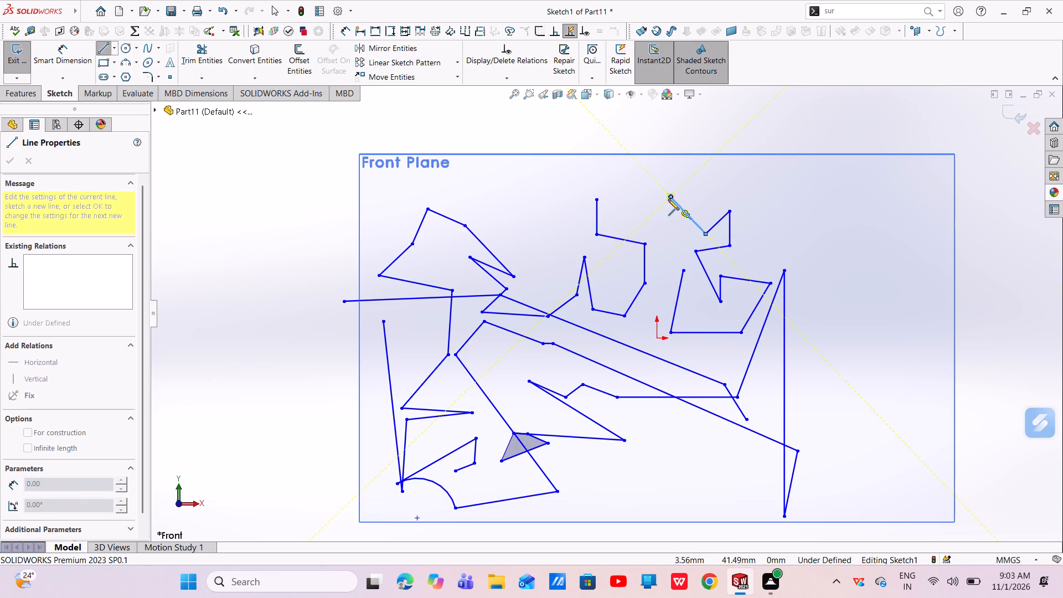
pyautogui.click(662, 227)
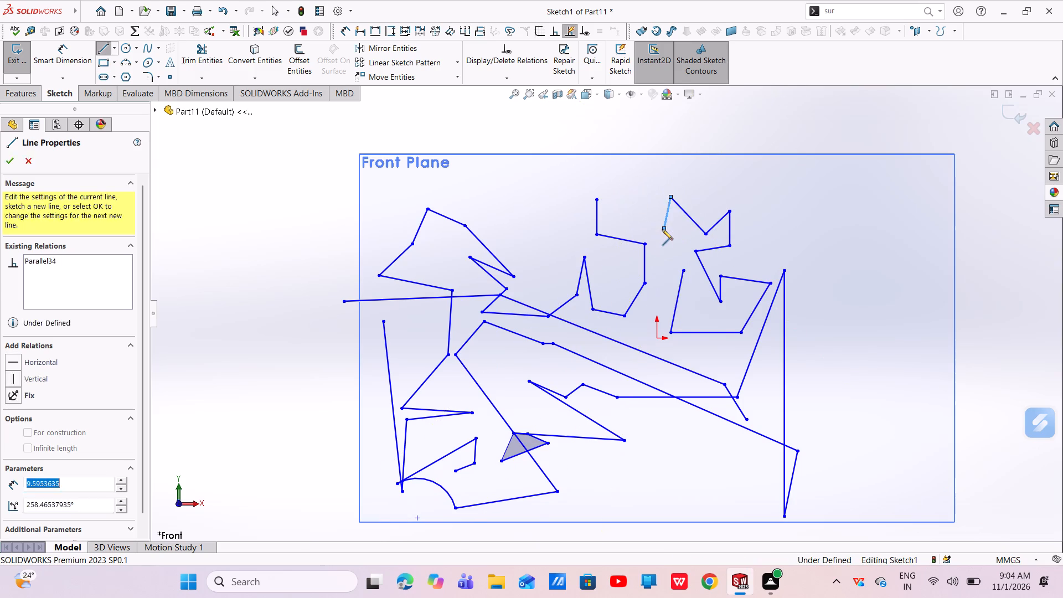
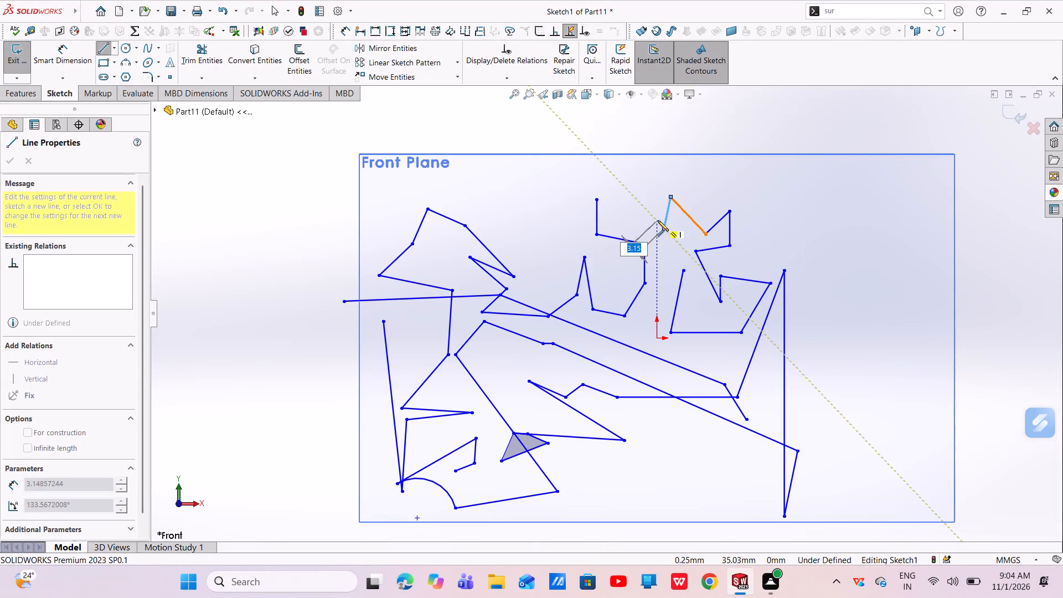
# Continue the zigzag along the plane's top with lines about 16, 12 and 11 mm, a 10 mm horizontal, 8 mm vertical, 11 mm slanted and 12 mm vertical.
pyautogui.click(641, 181)
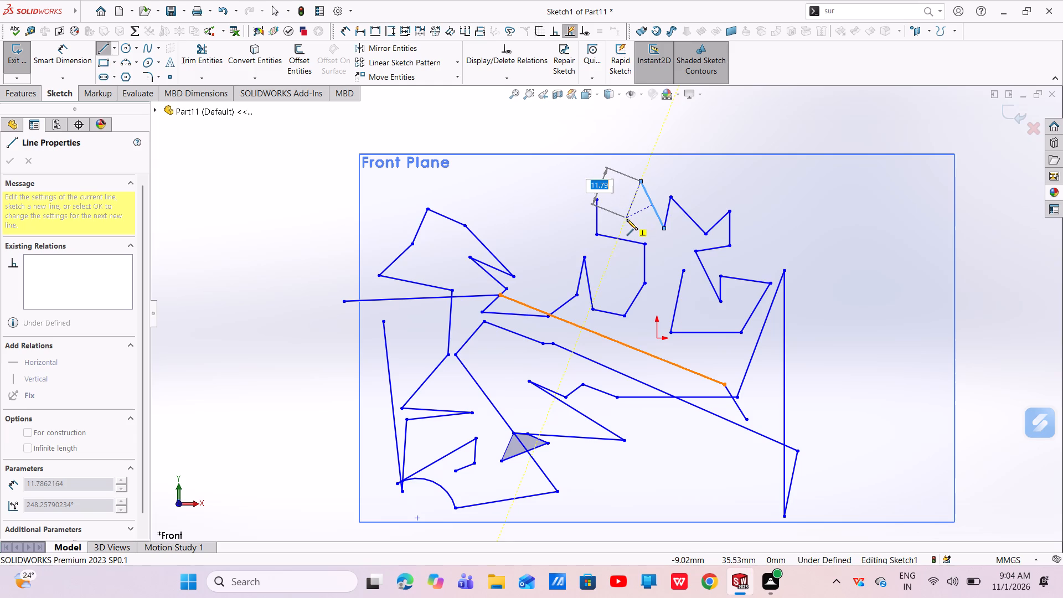
pyautogui.click(627, 219)
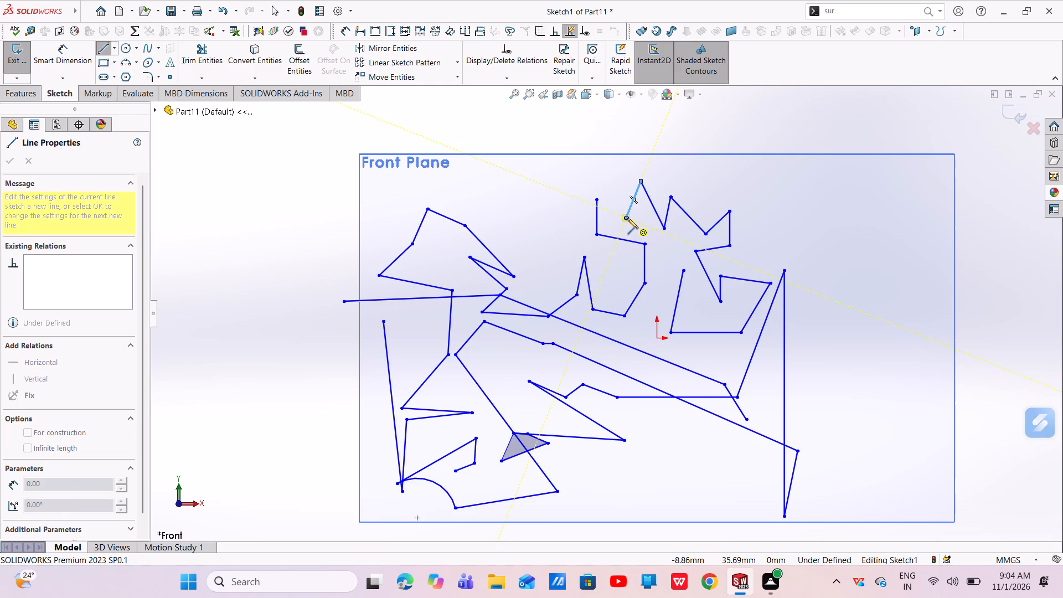
pyautogui.click(600, 190)
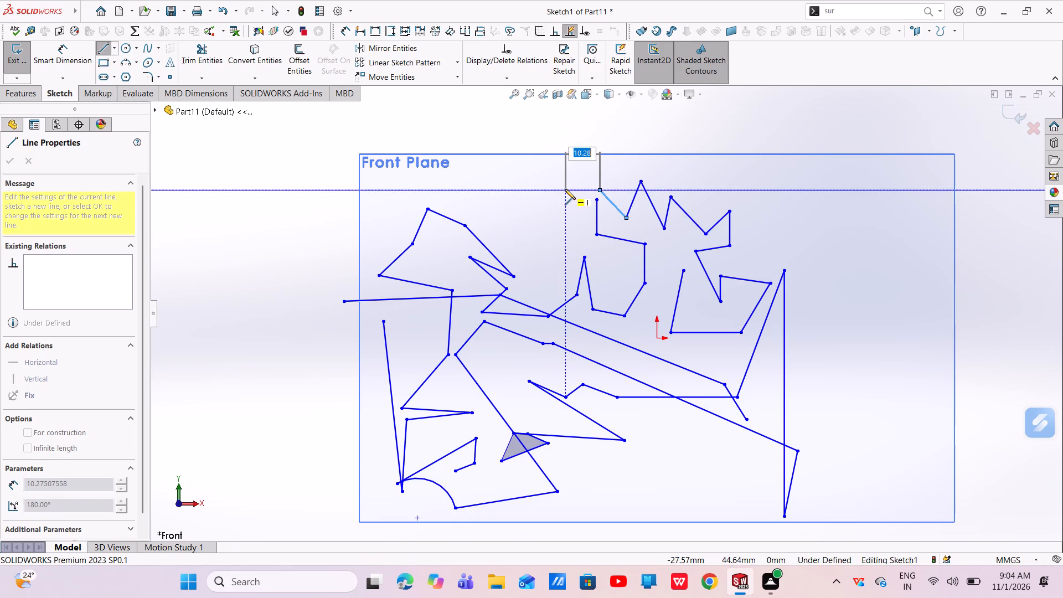
pyautogui.click(565, 189)
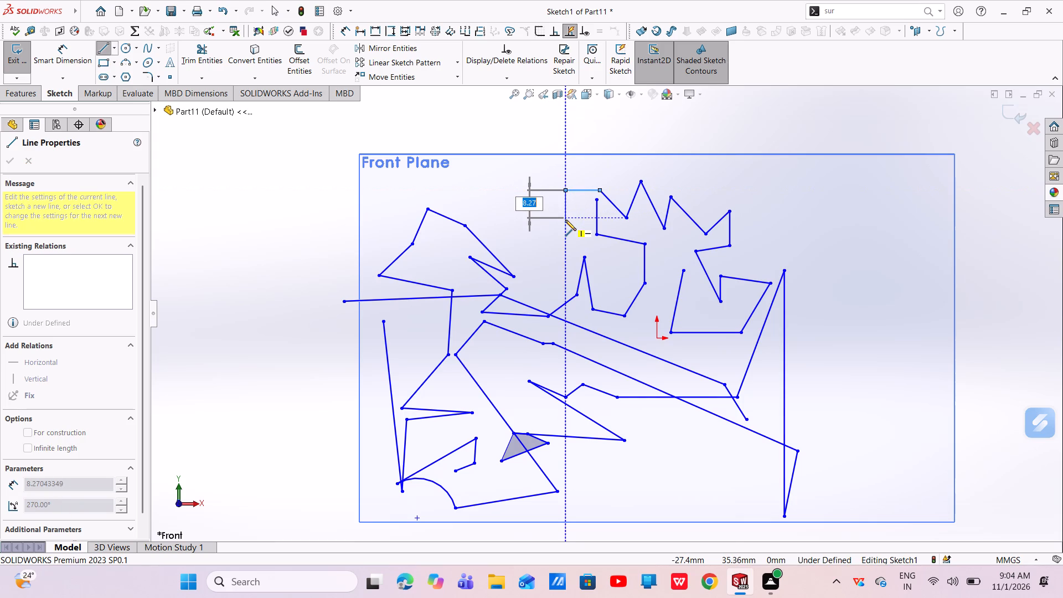
pyautogui.click(565, 220)
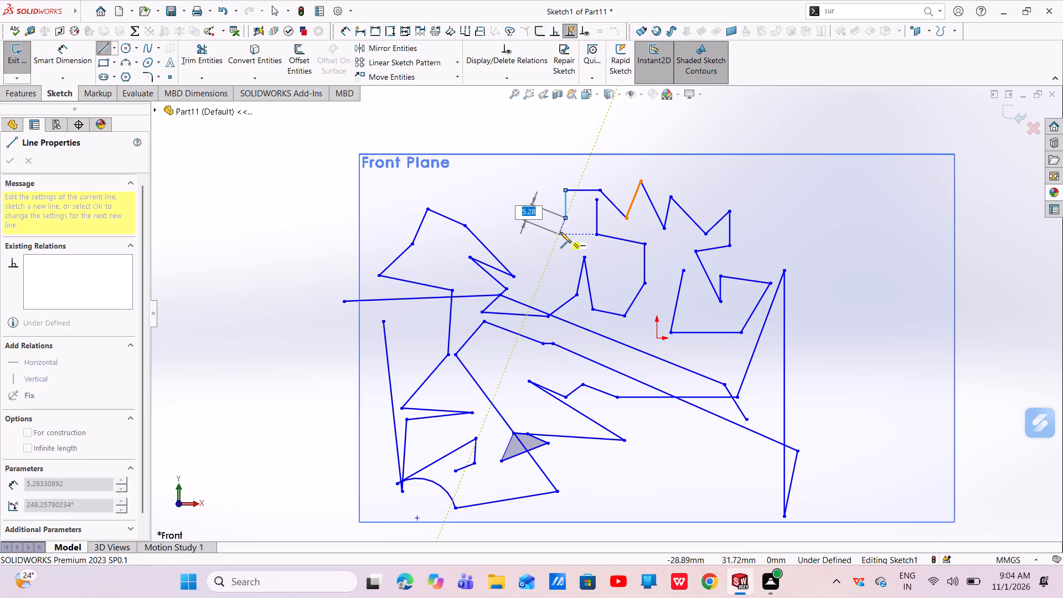
pyautogui.click(528, 228)
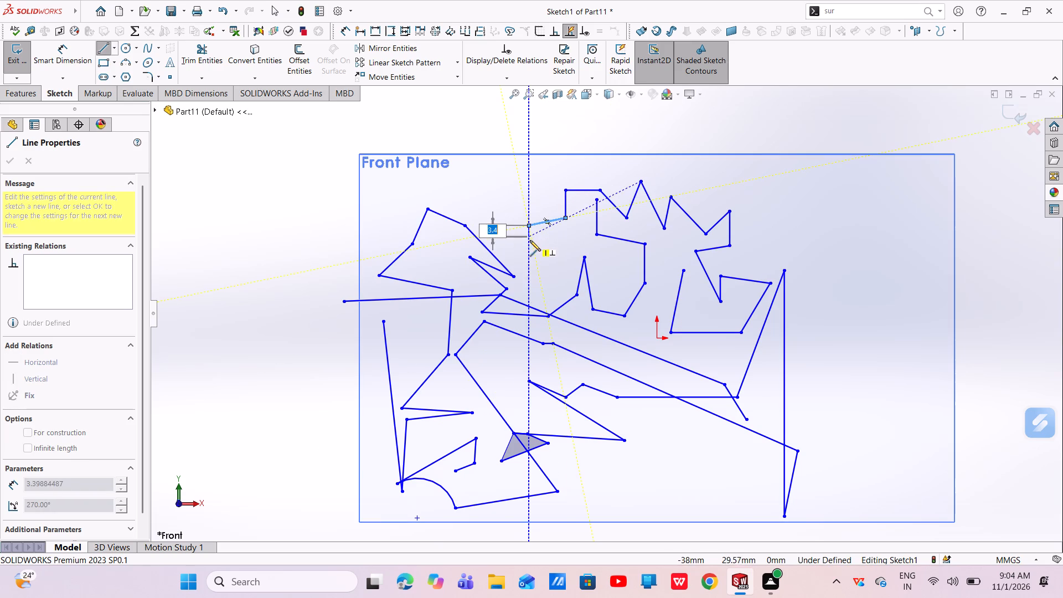
pyautogui.click(530, 267)
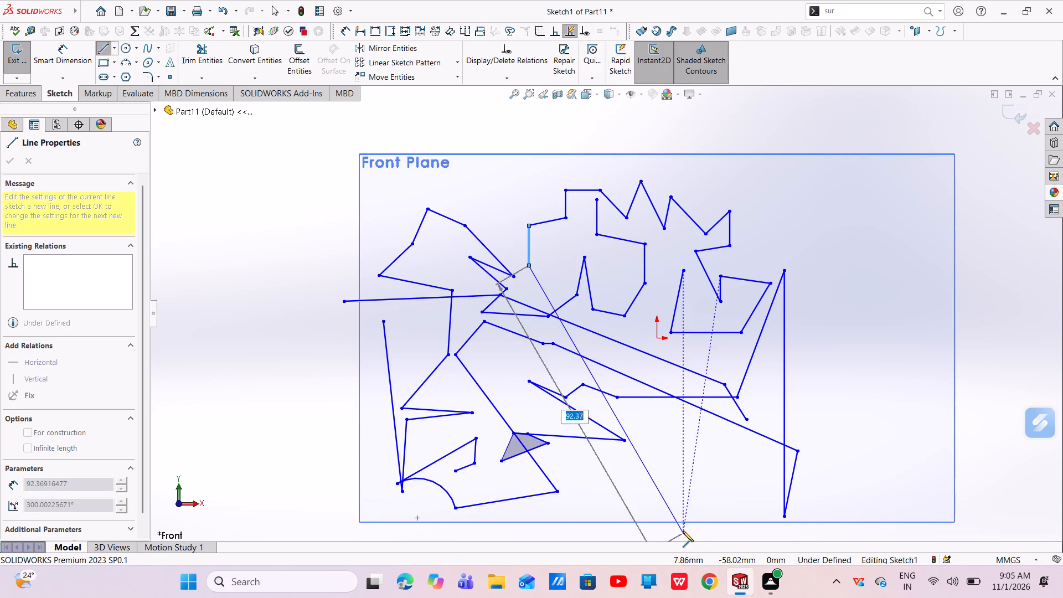
# Extend the chain with an about 82 mm downward diagonal, lines about 9, 15, 14 and 19 mm, a longer diagonal and a short line to the arc outline's corner.
pyautogui.click(660, 509)
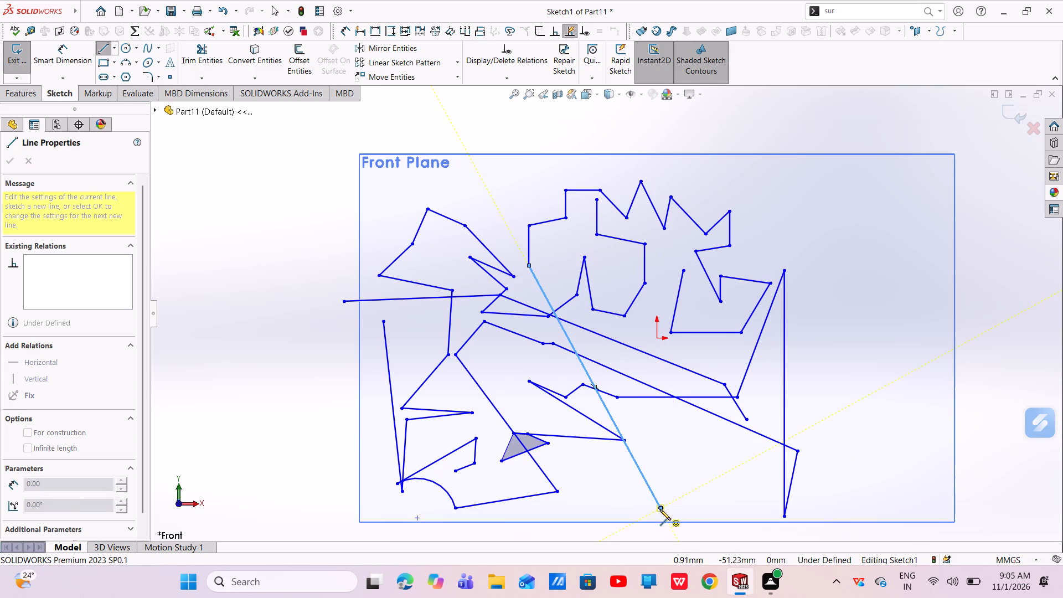
pyautogui.click(687, 496)
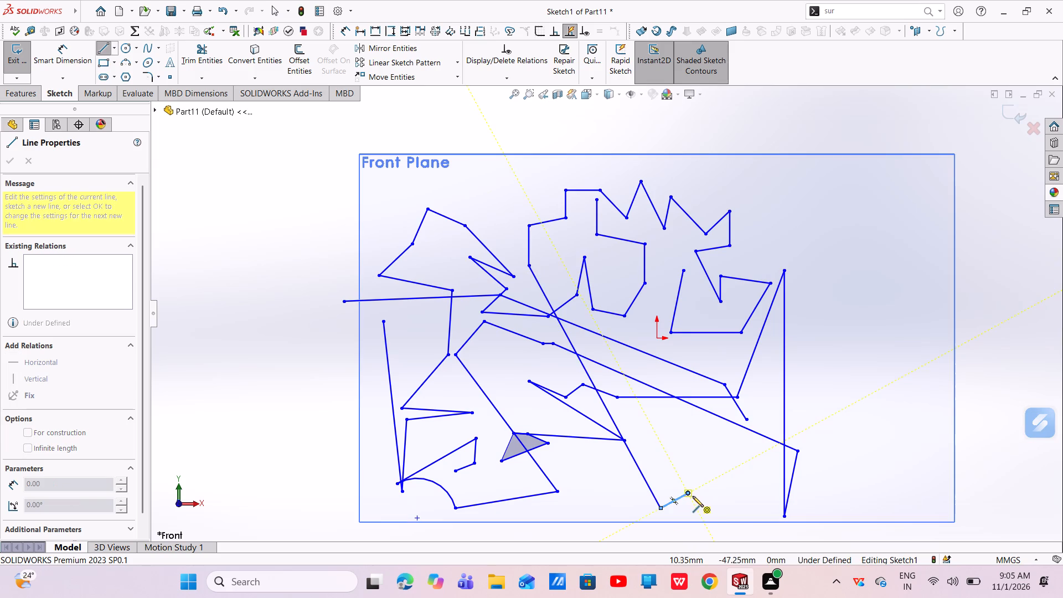
pyautogui.click(711, 447)
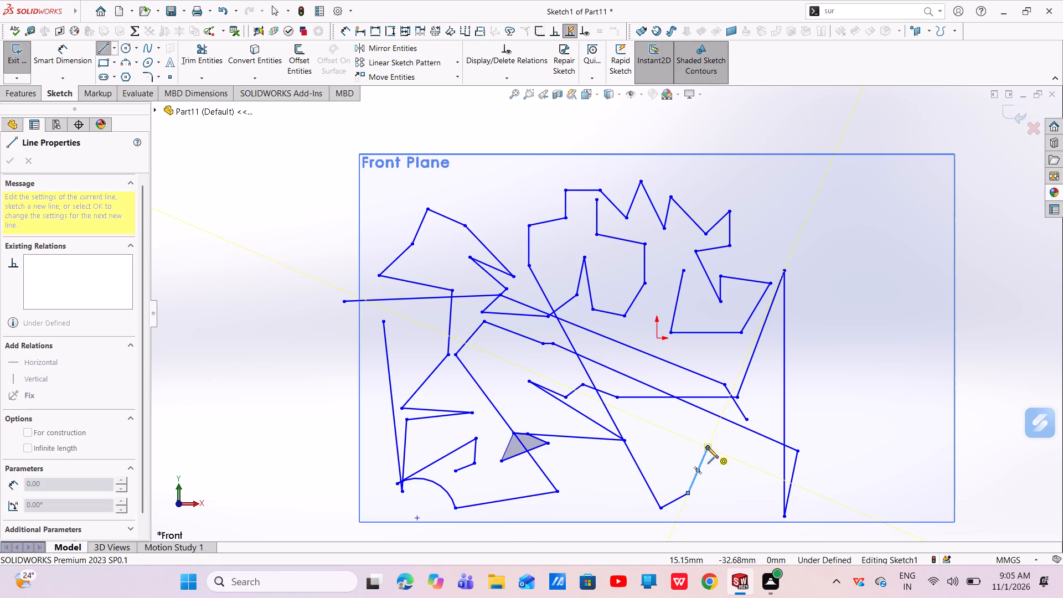
pyautogui.click(662, 451)
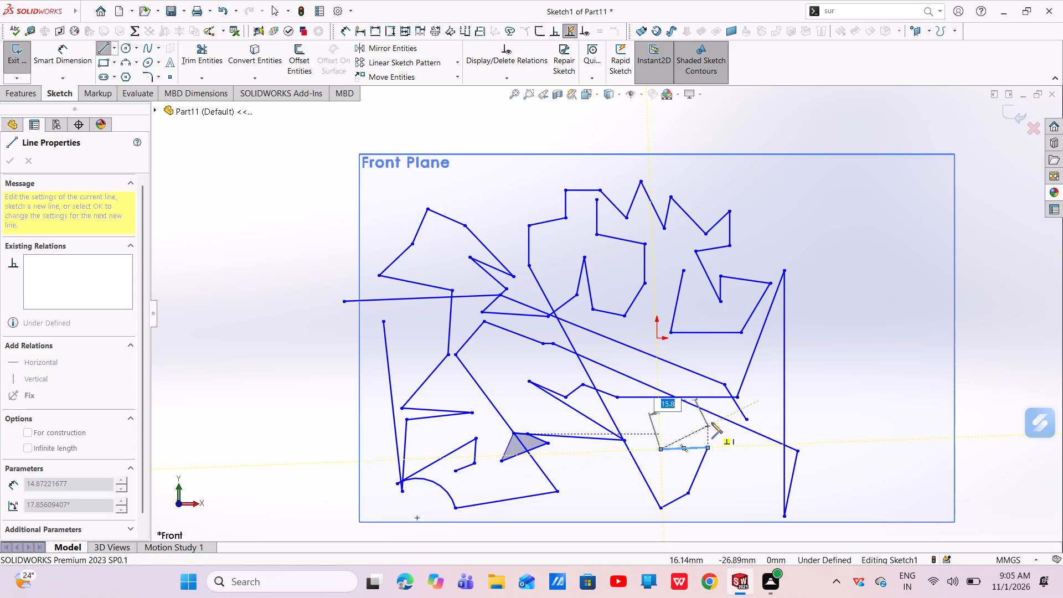
pyautogui.click(656, 388)
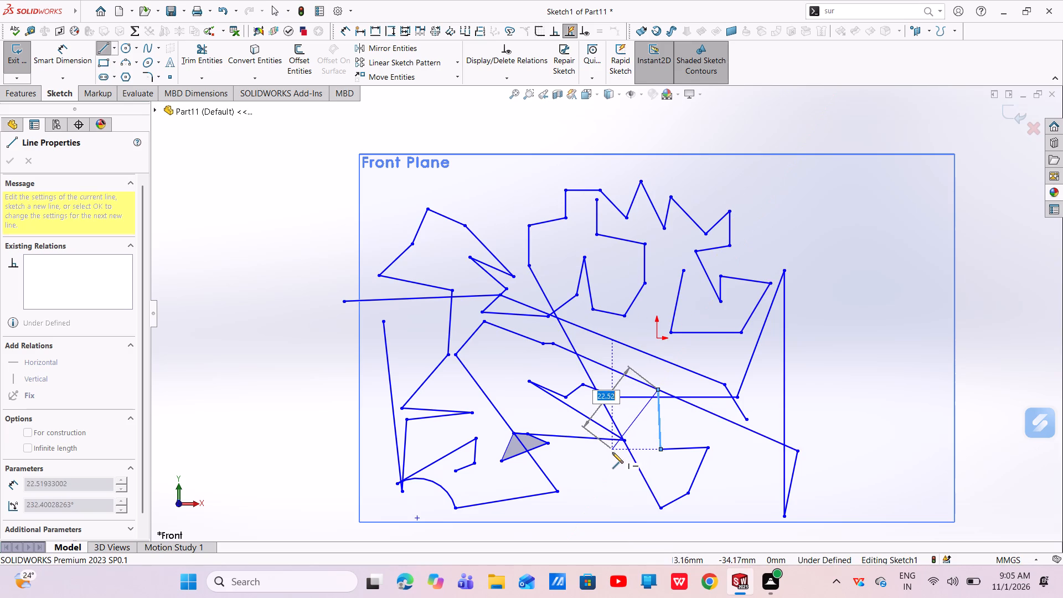
pyautogui.click(567, 490)
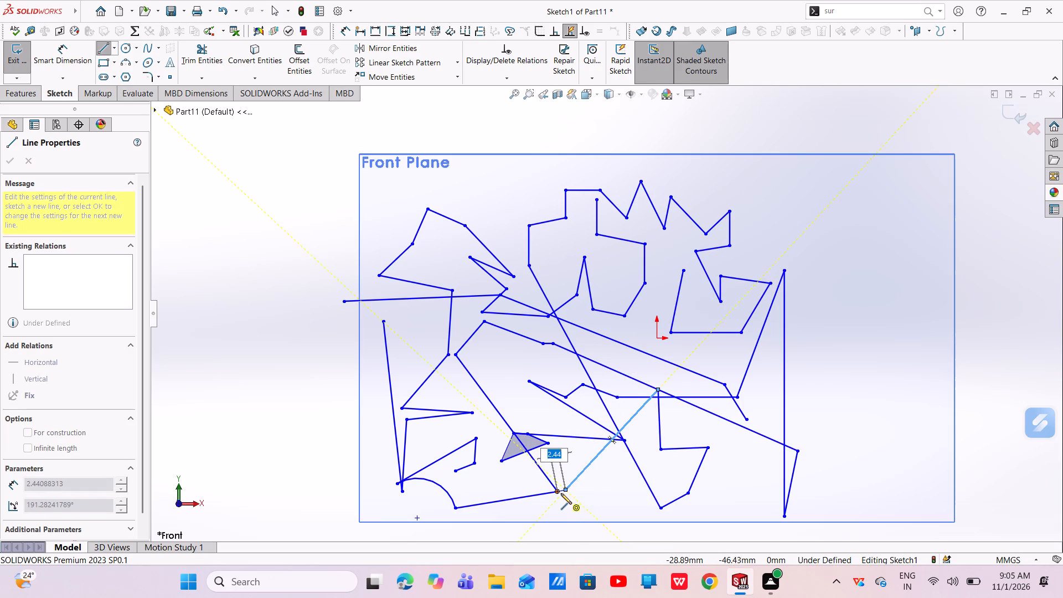
pyautogui.click(561, 493)
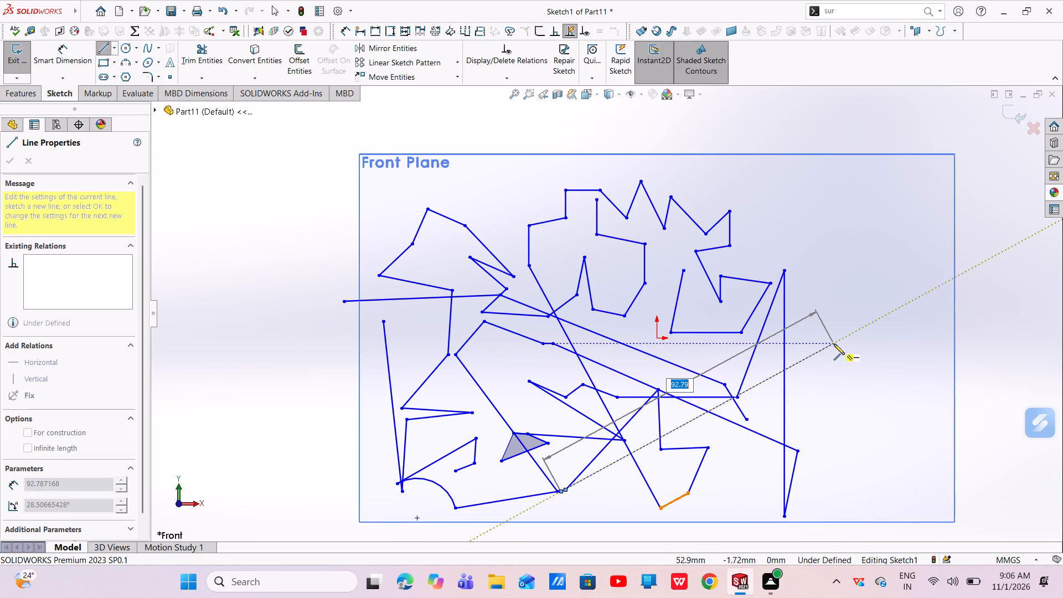
# Sketch a long rising line past the tall spike, followed by a short slanted line, an about 11 mm vertical, a 17 mm slanted and a steep line.
pyautogui.click(844, 330)
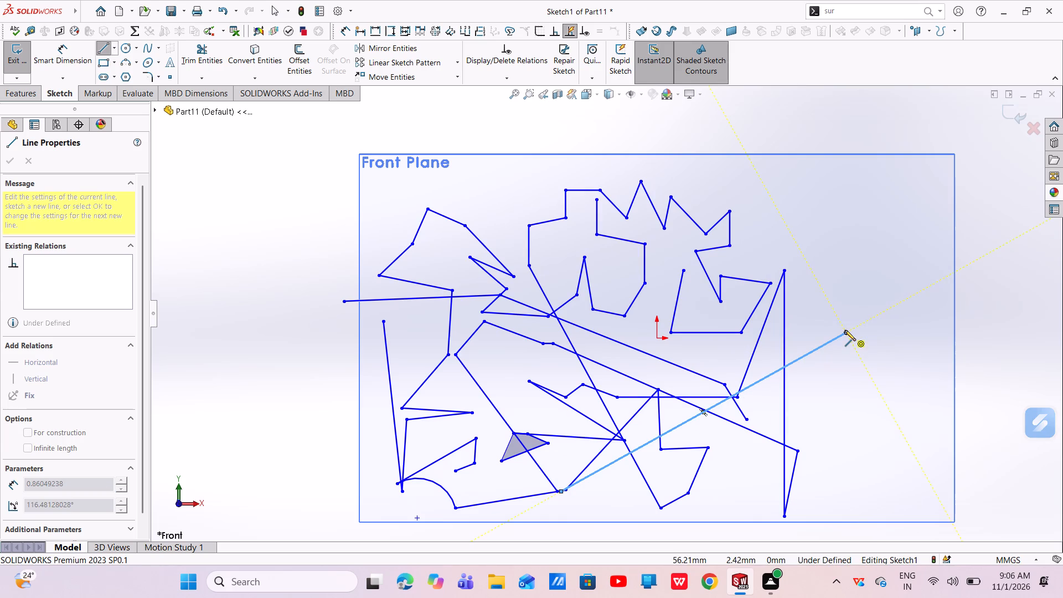
pyautogui.moveTo(848, 335); pyautogui.dragTo(864, 371, button='right')
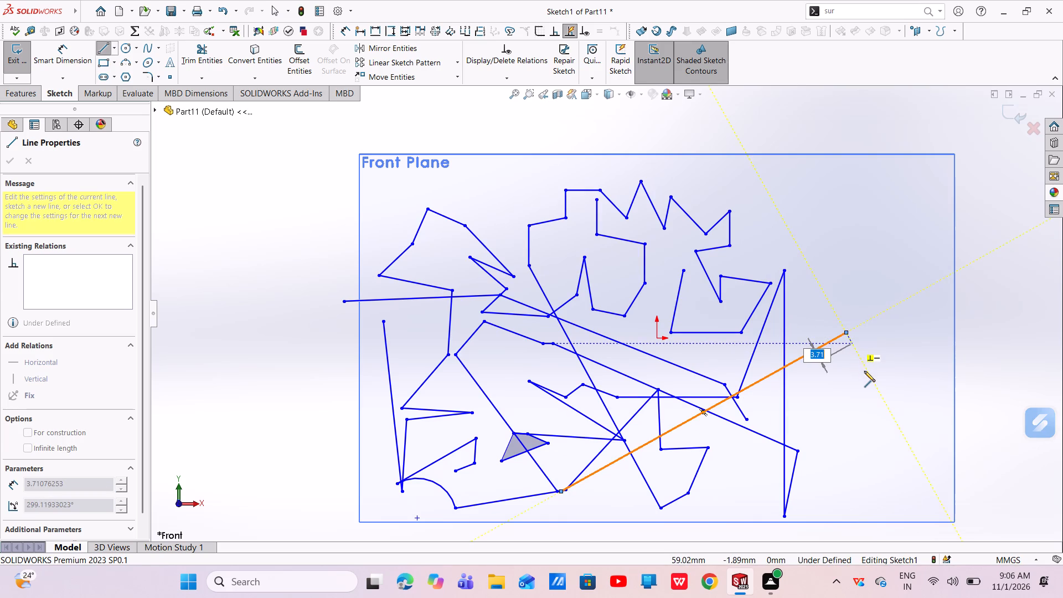
pyautogui.moveTo(864, 371); pyautogui.dragTo(864, 372, button='right')
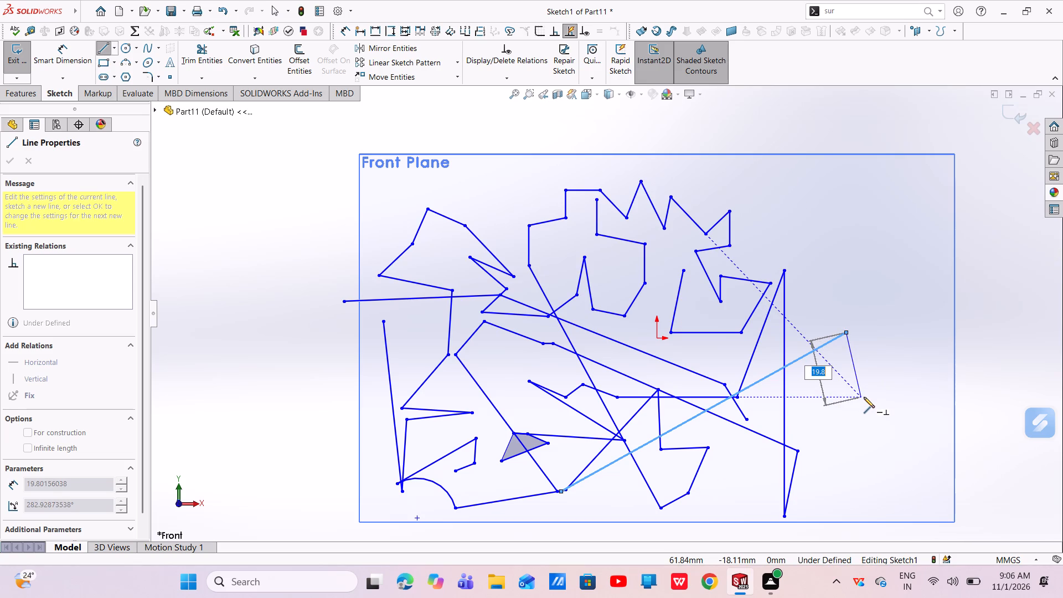
pyautogui.click(859, 362)
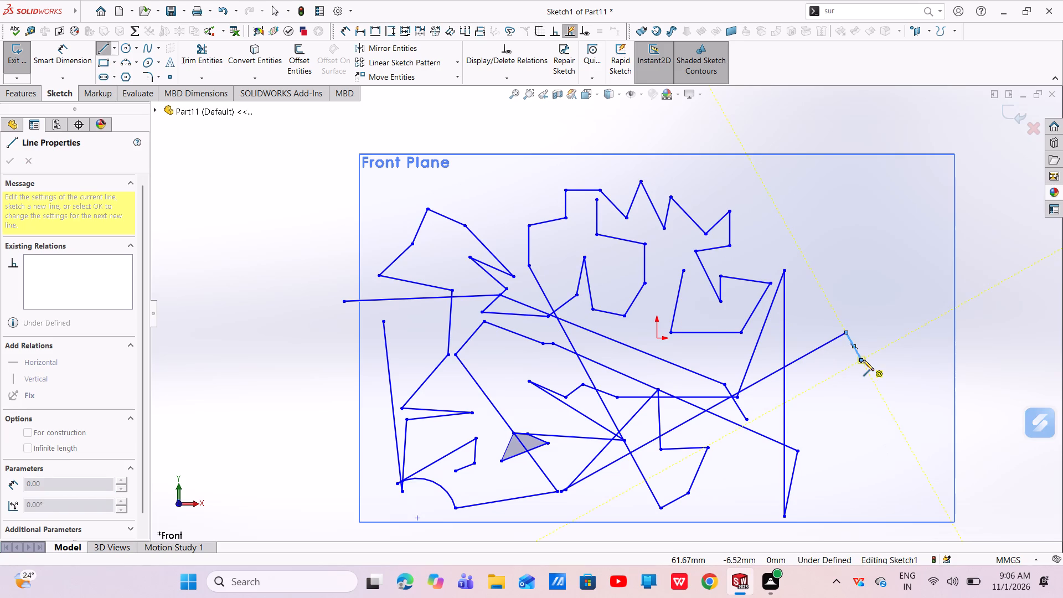
pyautogui.click(860, 400)
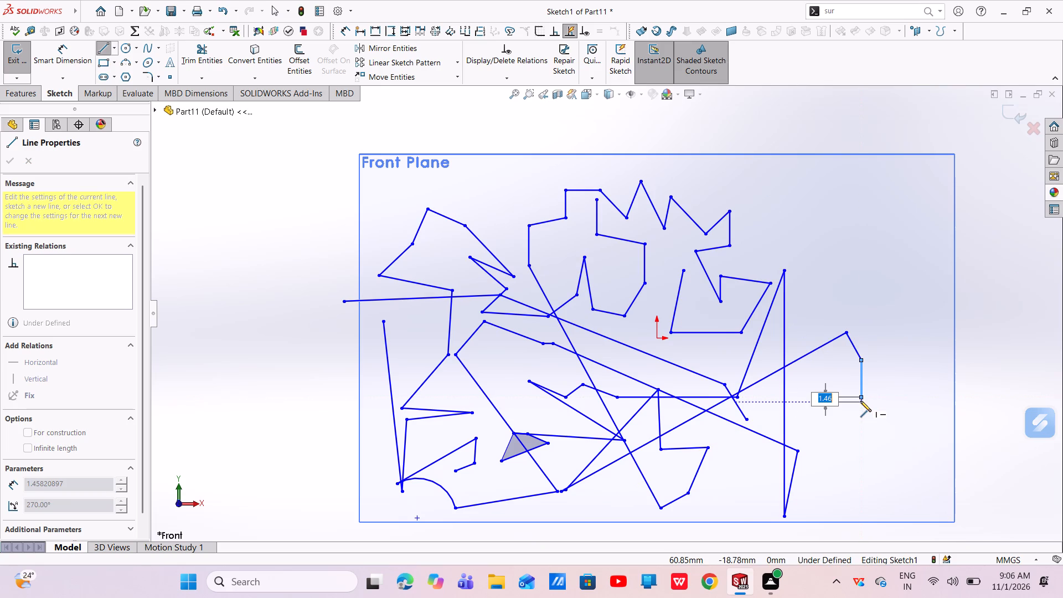
pyautogui.click(810, 422)
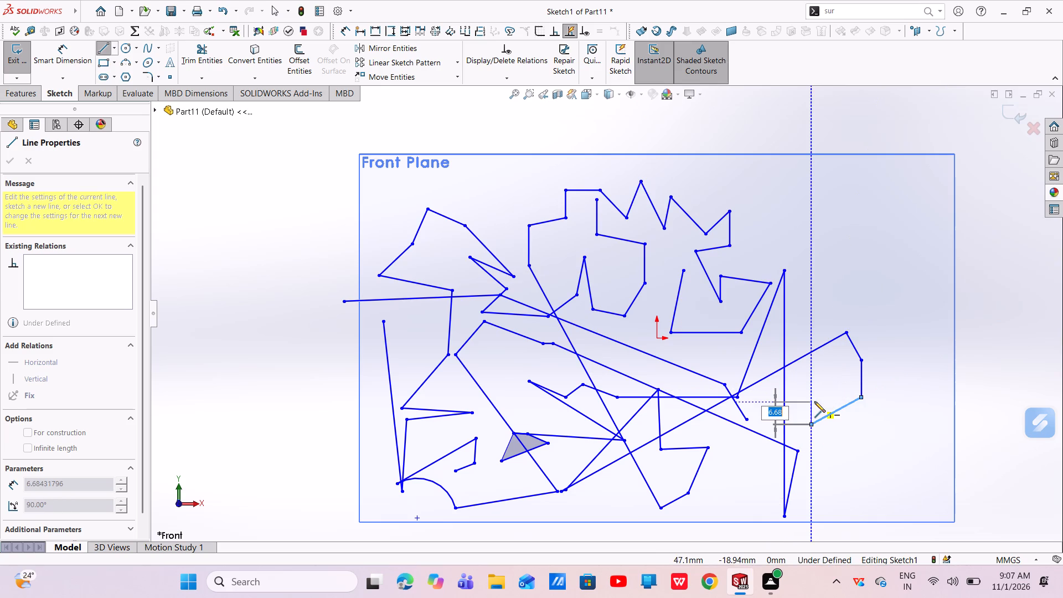
pyautogui.click(821, 370)
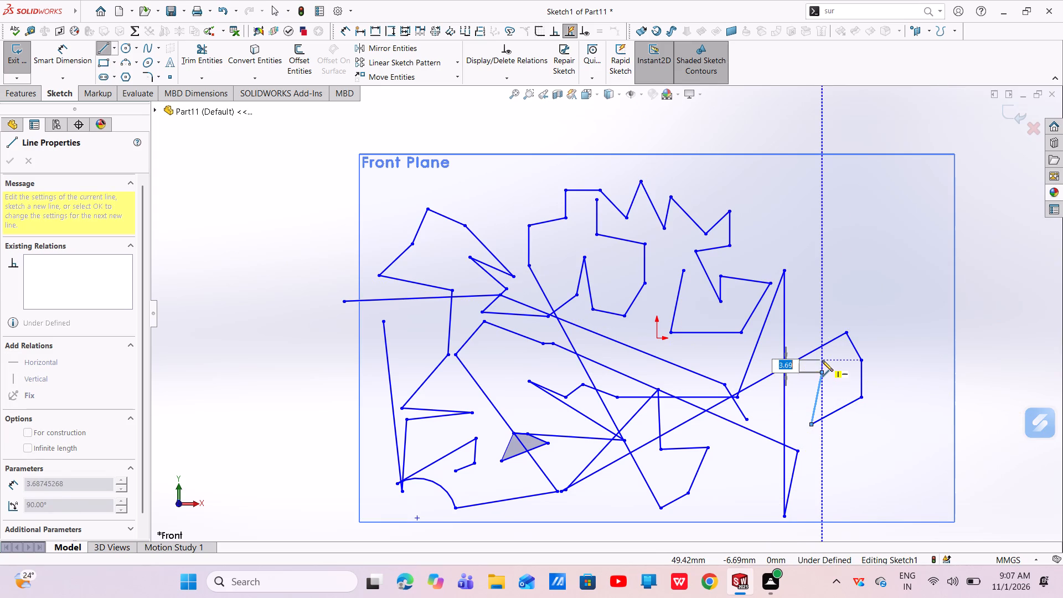
# Continue with a vertical line, slanted lines about 13, 10, 16, 10 and 24 mm, and an about 13 mm line ending at the tall spike's apex.
pyautogui.click(821, 306)
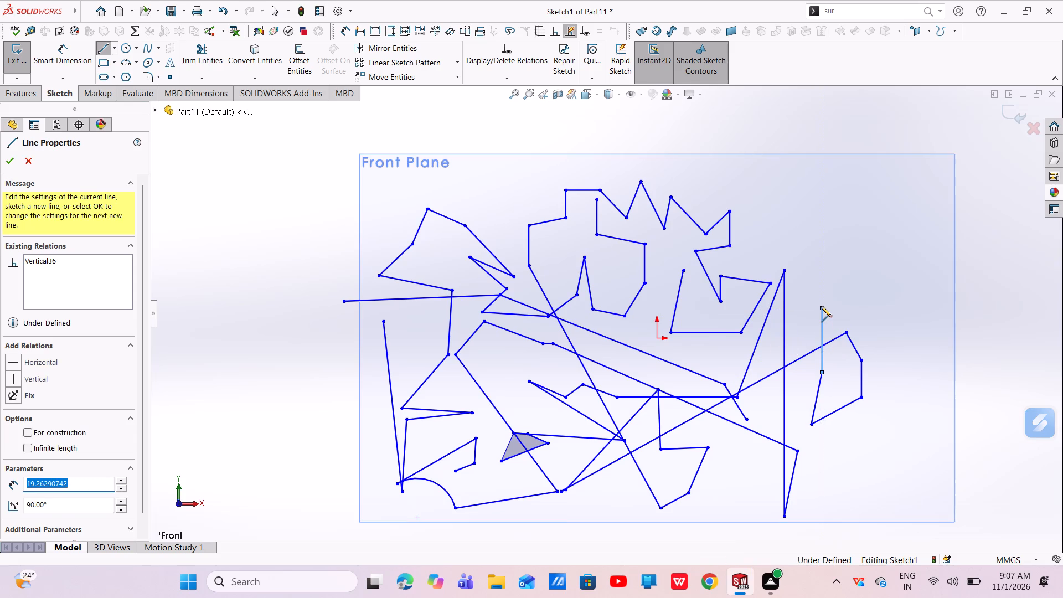
pyautogui.click(859, 286)
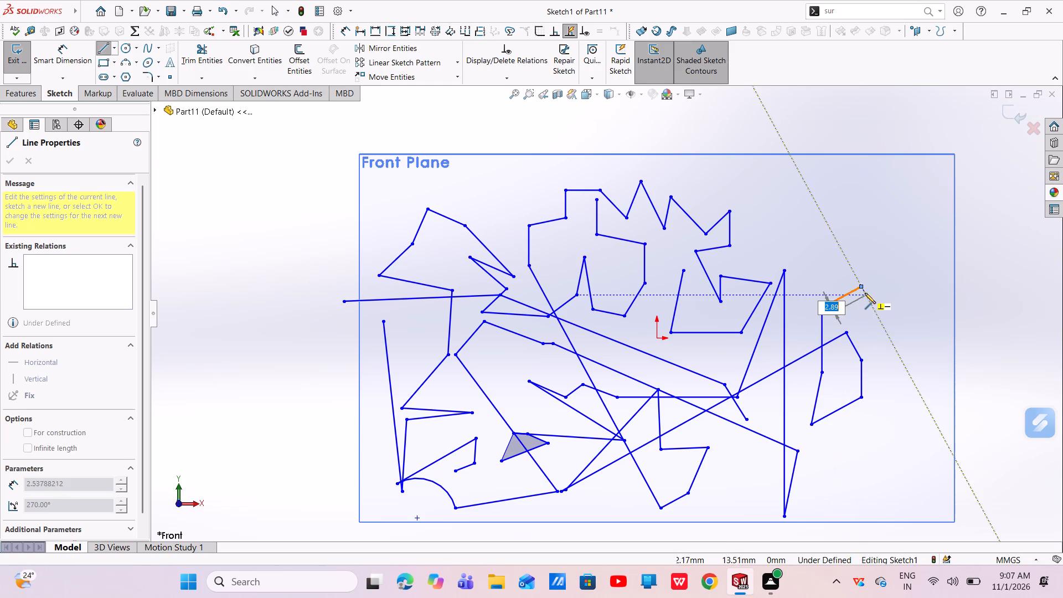
pyautogui.click(885, 263)
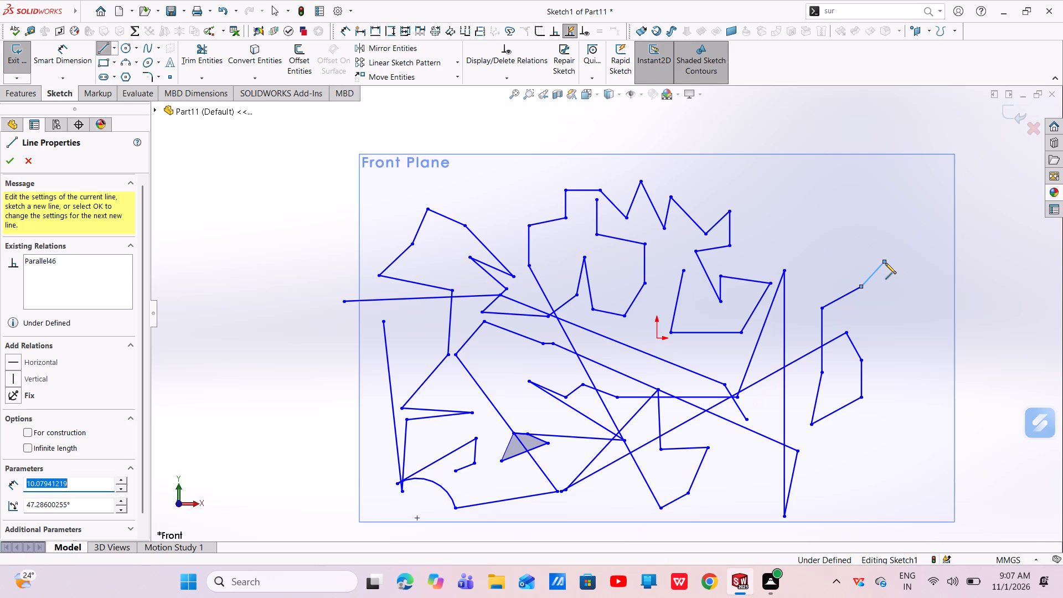
pyautogui.click(912, 306)
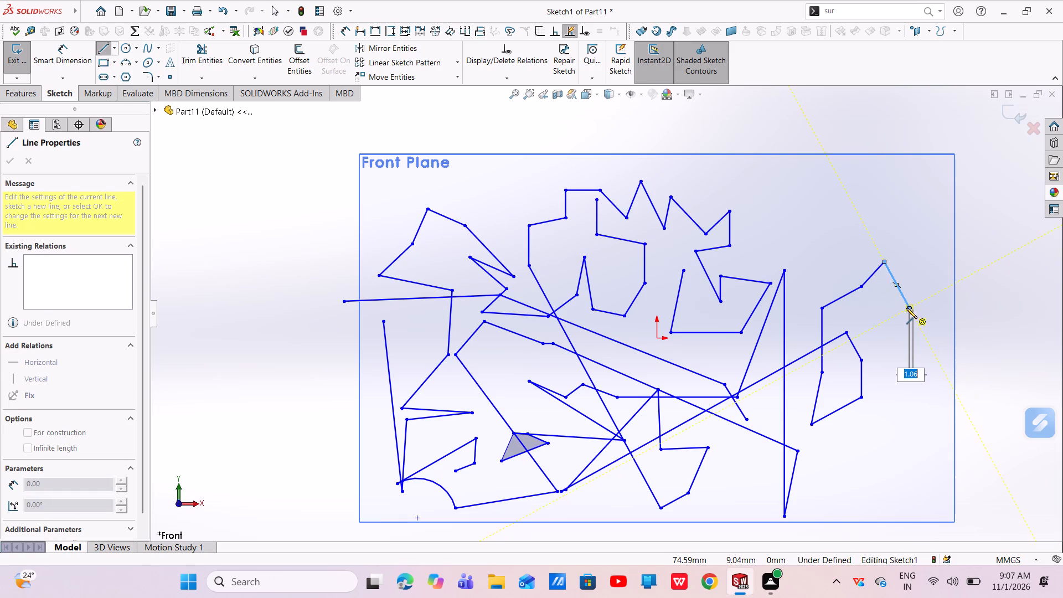
pyautogui.click(880, 324)
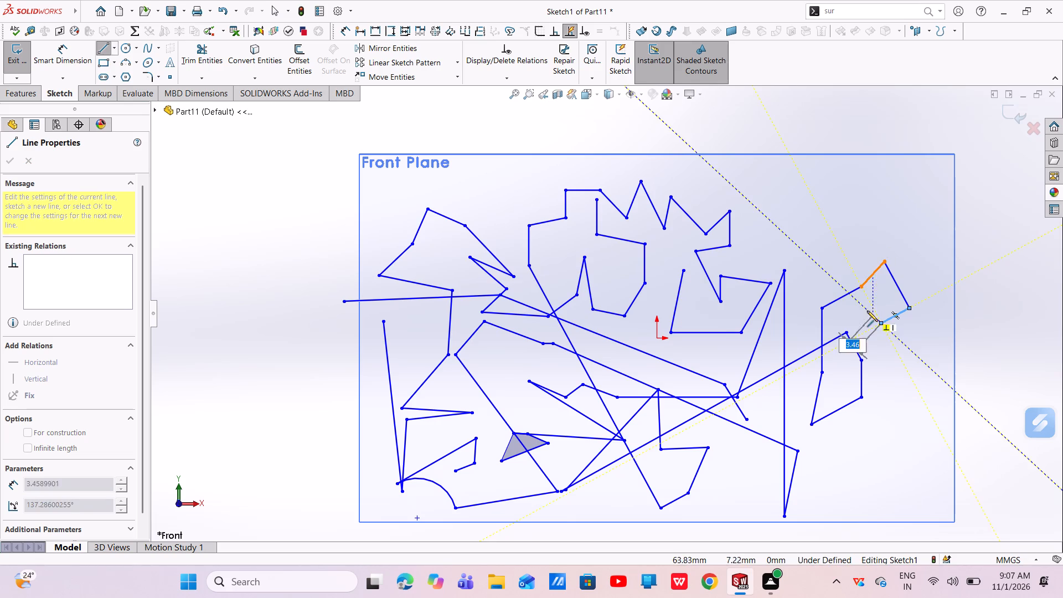
pyautogui.click(830, 261)
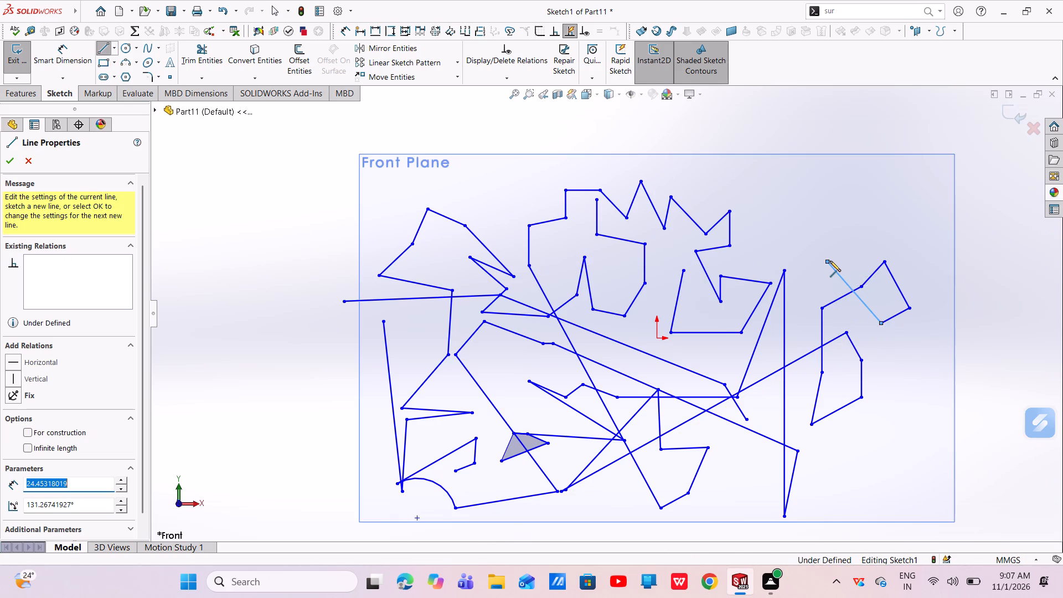
pyautogui.click(786, 267)
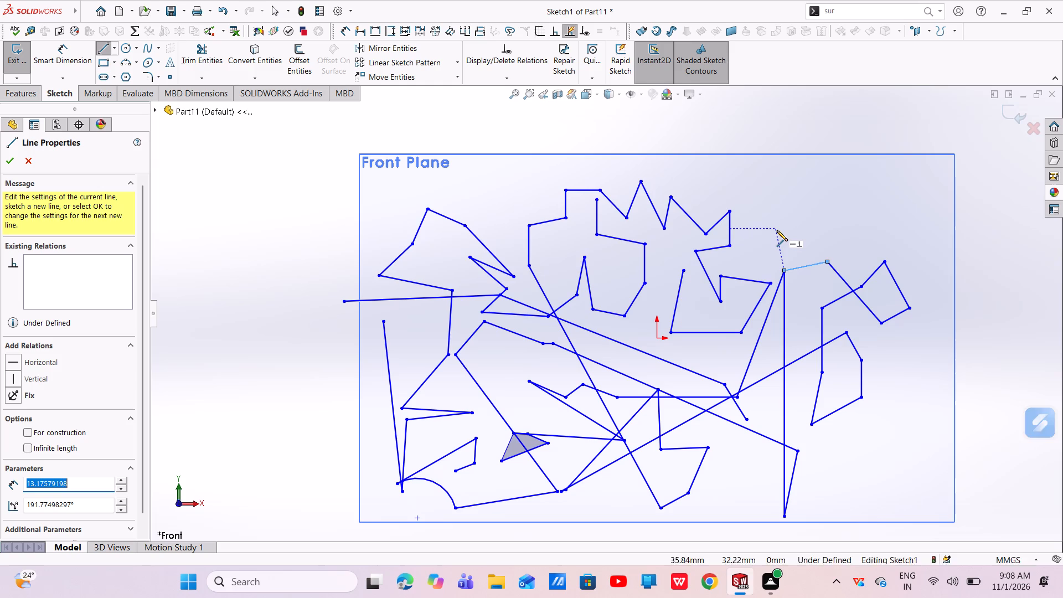
# Start a separate chain above the spike's apex with lines about 12, 12, 14 and 15 mm, an about 11 mm radius tangent arc and a 17 mm line.
pyautogui.click(777, 230)
pyautogui.click(777, 230)
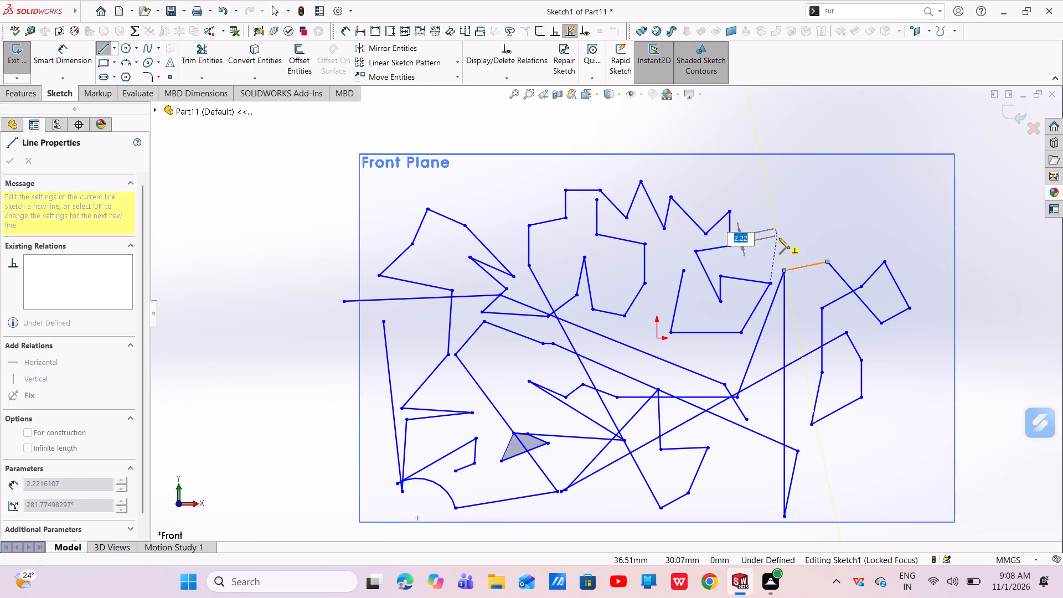
pyautogui.click(787, 264)
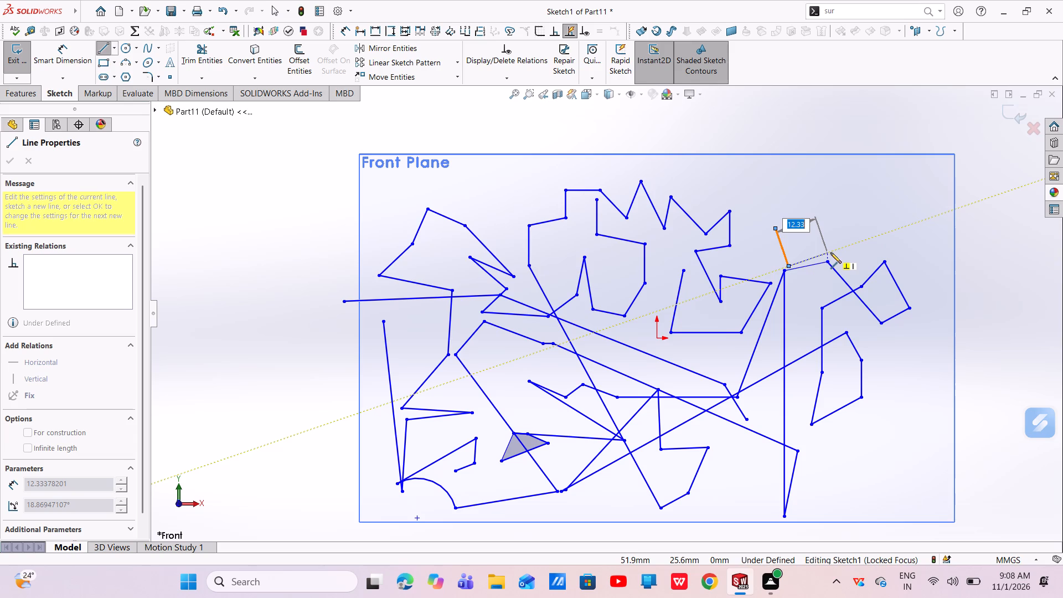
pyautogui.click(830, 252)
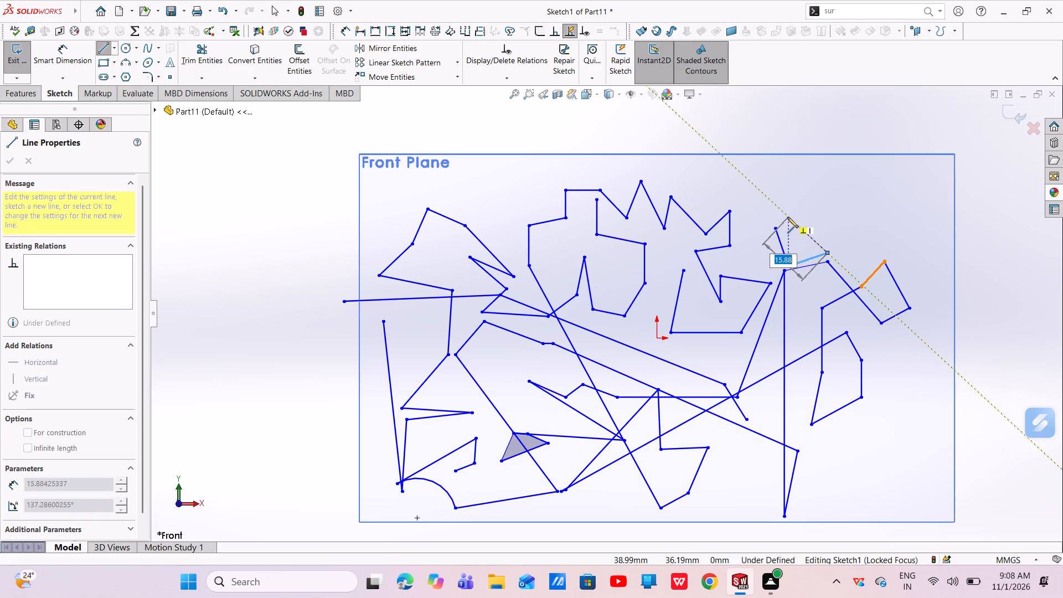
pyautogui.click(824, 205)
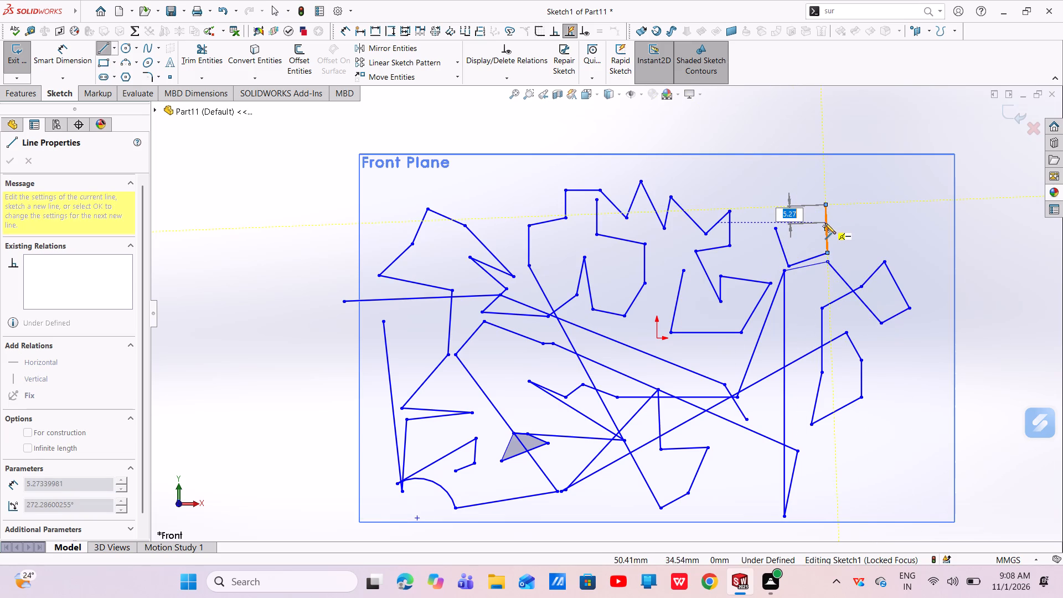
pyautogui.click(780, 225)
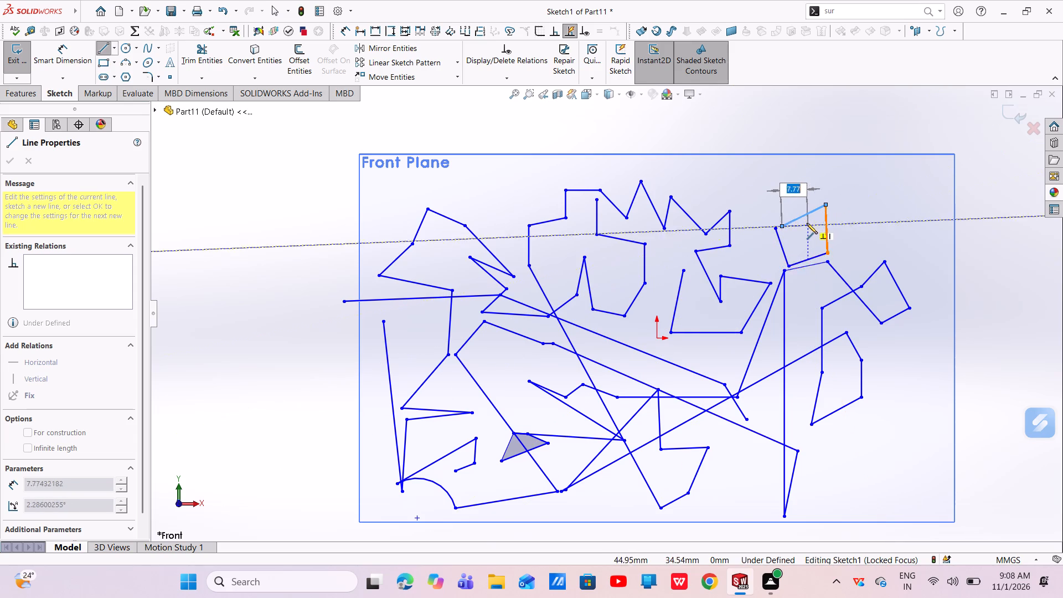
pyautogui.click(766, 233)
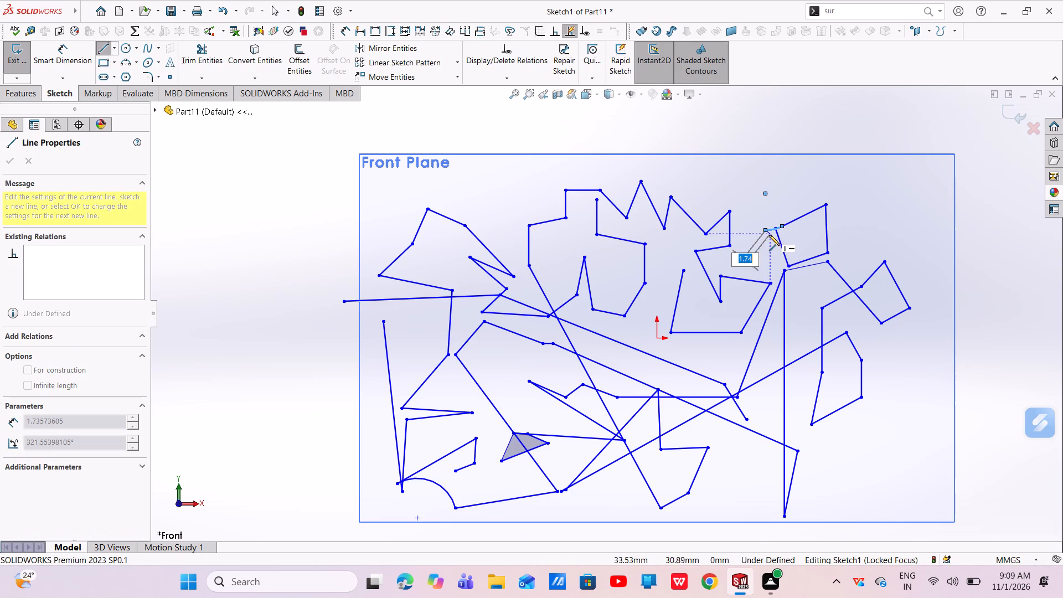
pyautogui.click(811, 266)
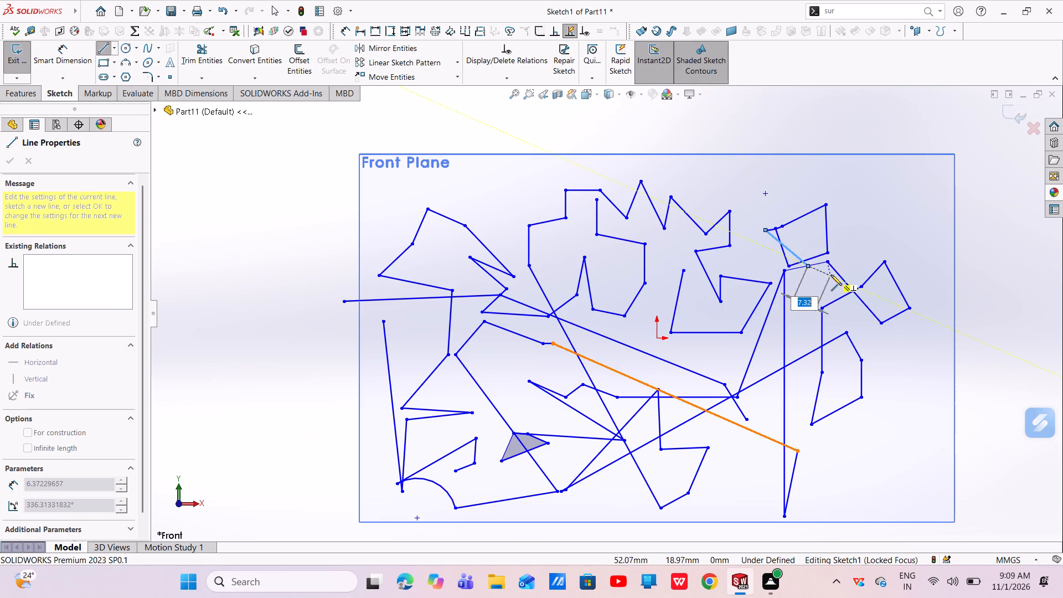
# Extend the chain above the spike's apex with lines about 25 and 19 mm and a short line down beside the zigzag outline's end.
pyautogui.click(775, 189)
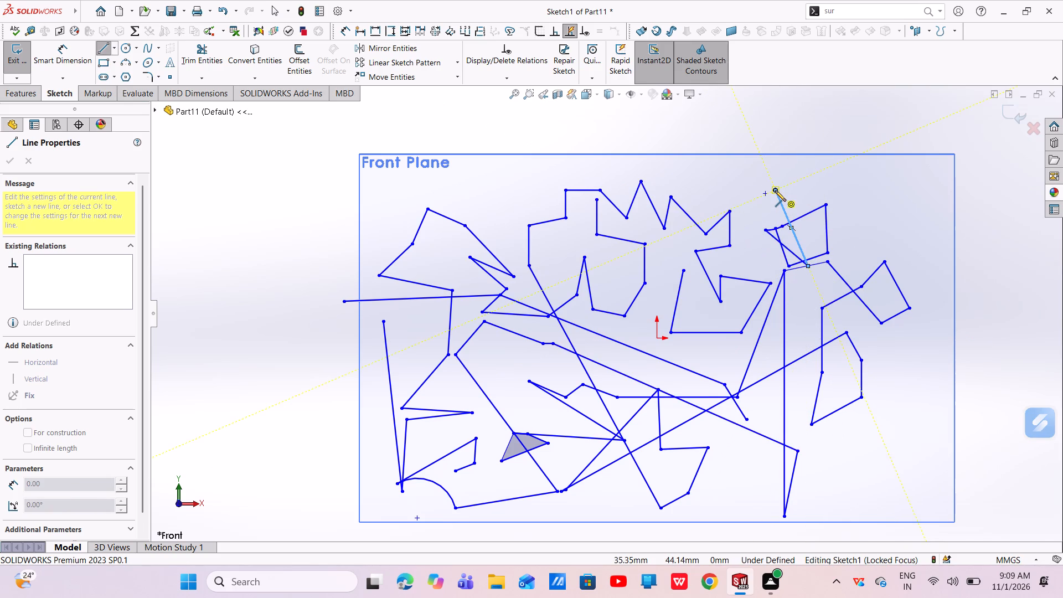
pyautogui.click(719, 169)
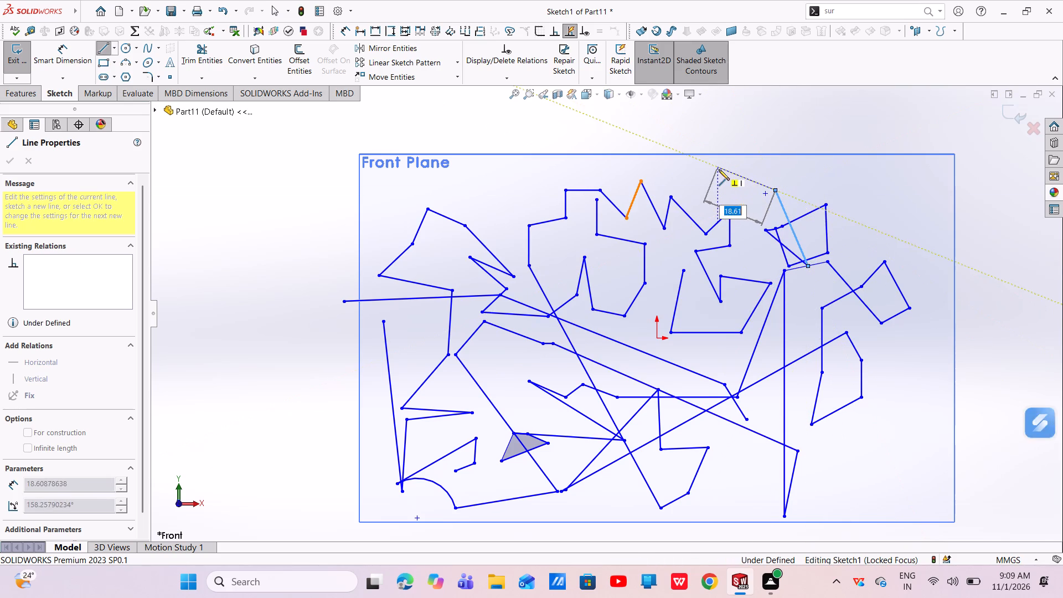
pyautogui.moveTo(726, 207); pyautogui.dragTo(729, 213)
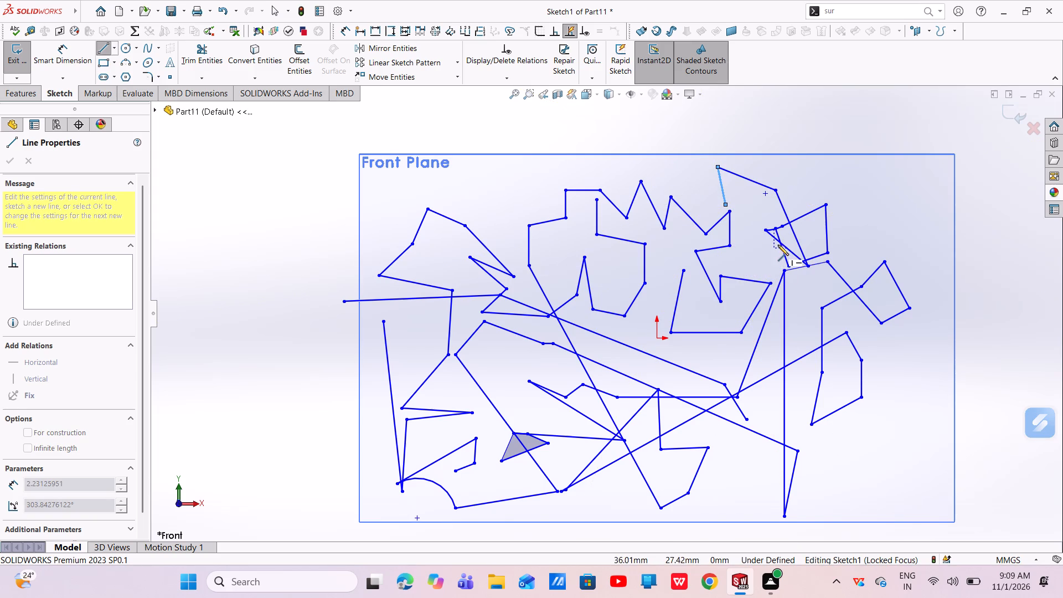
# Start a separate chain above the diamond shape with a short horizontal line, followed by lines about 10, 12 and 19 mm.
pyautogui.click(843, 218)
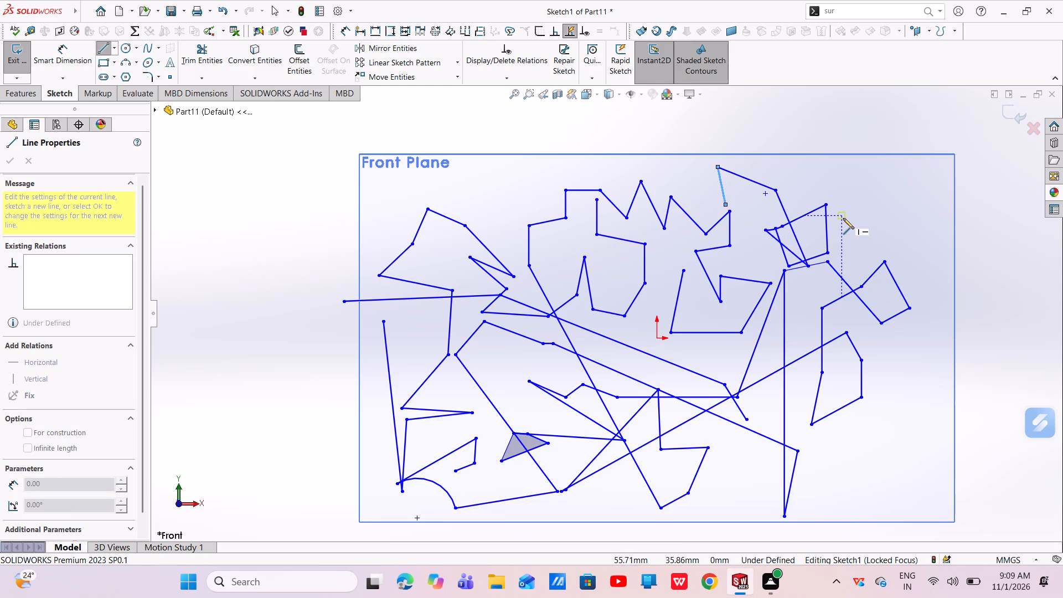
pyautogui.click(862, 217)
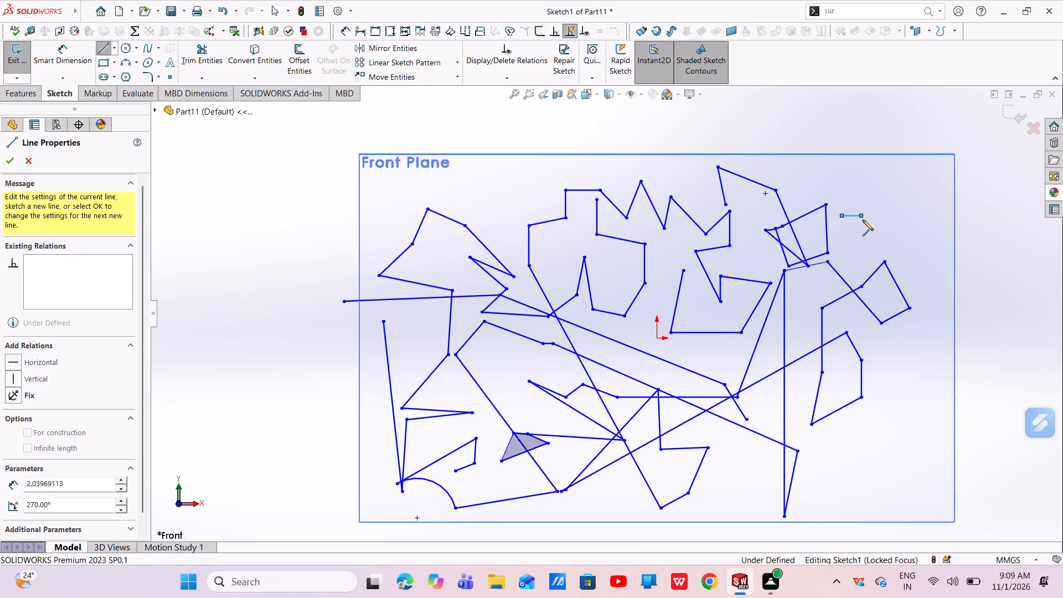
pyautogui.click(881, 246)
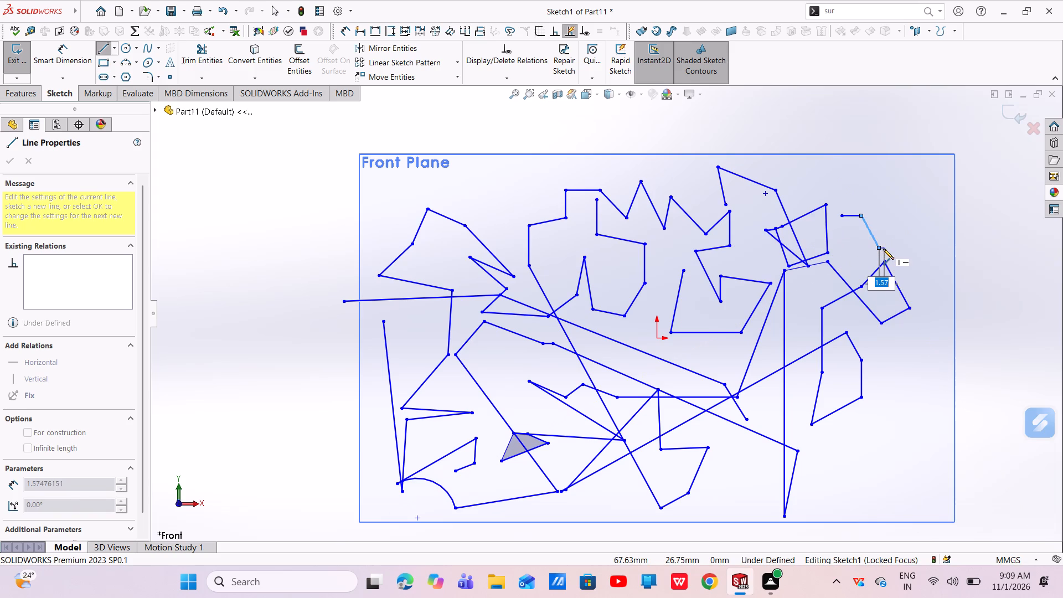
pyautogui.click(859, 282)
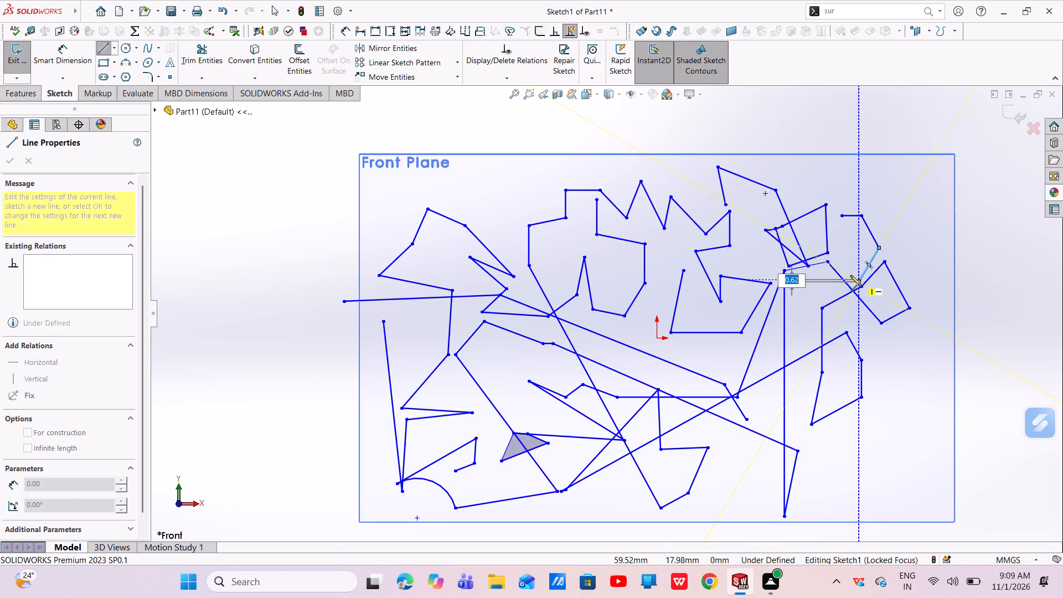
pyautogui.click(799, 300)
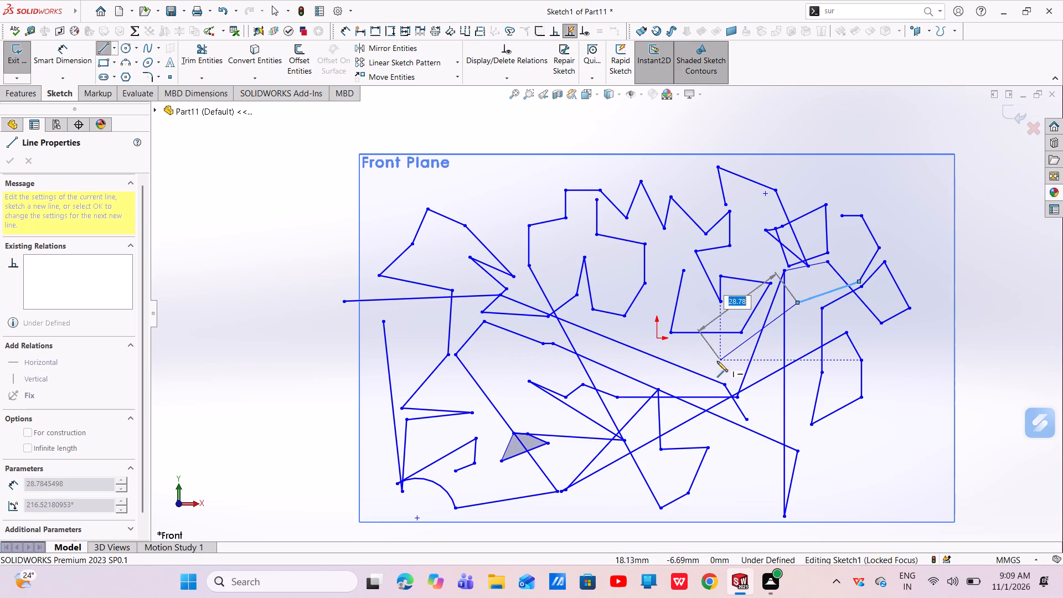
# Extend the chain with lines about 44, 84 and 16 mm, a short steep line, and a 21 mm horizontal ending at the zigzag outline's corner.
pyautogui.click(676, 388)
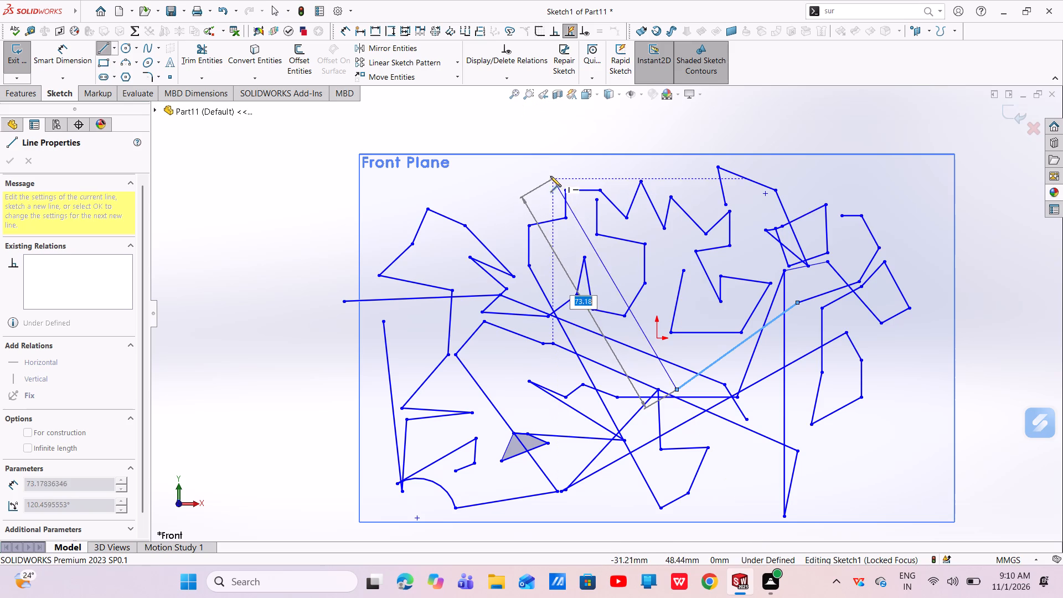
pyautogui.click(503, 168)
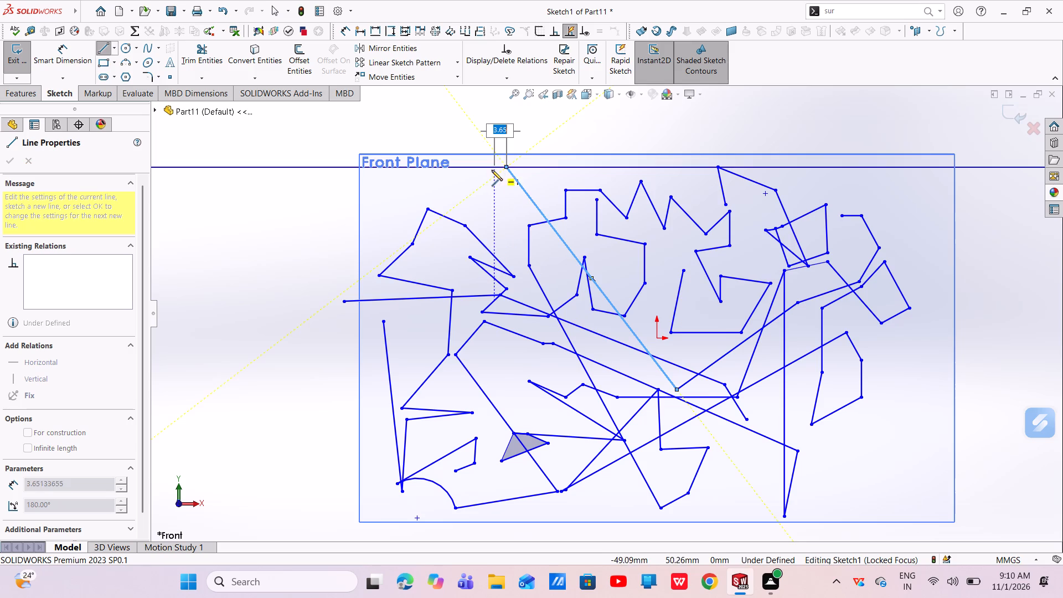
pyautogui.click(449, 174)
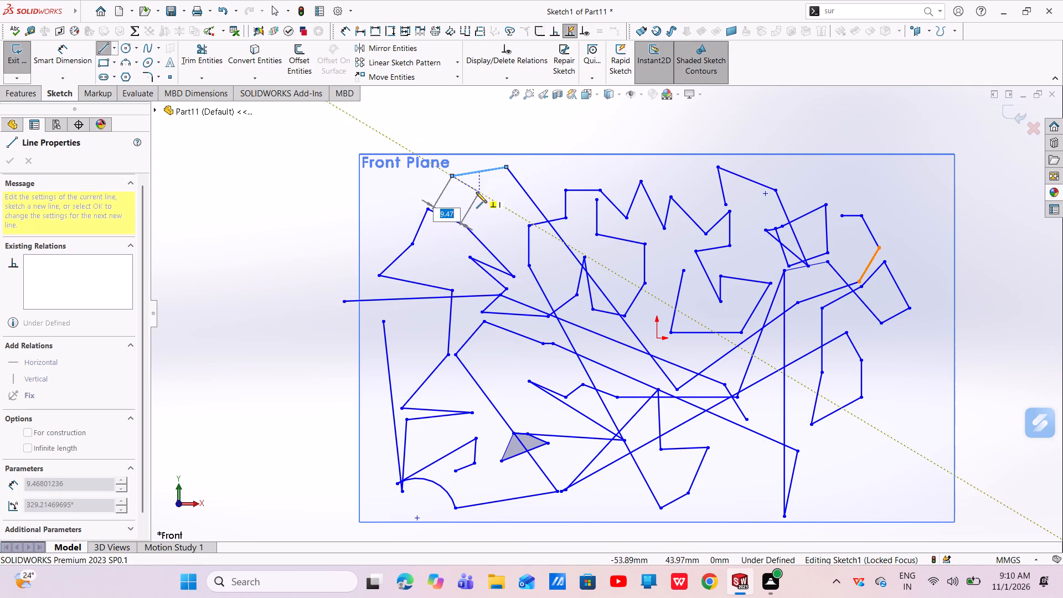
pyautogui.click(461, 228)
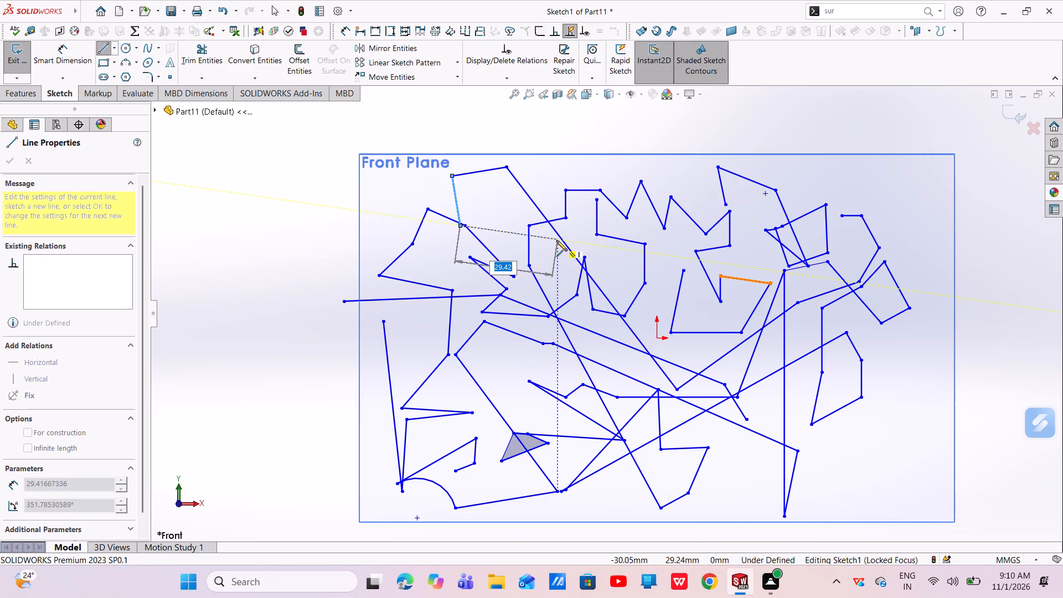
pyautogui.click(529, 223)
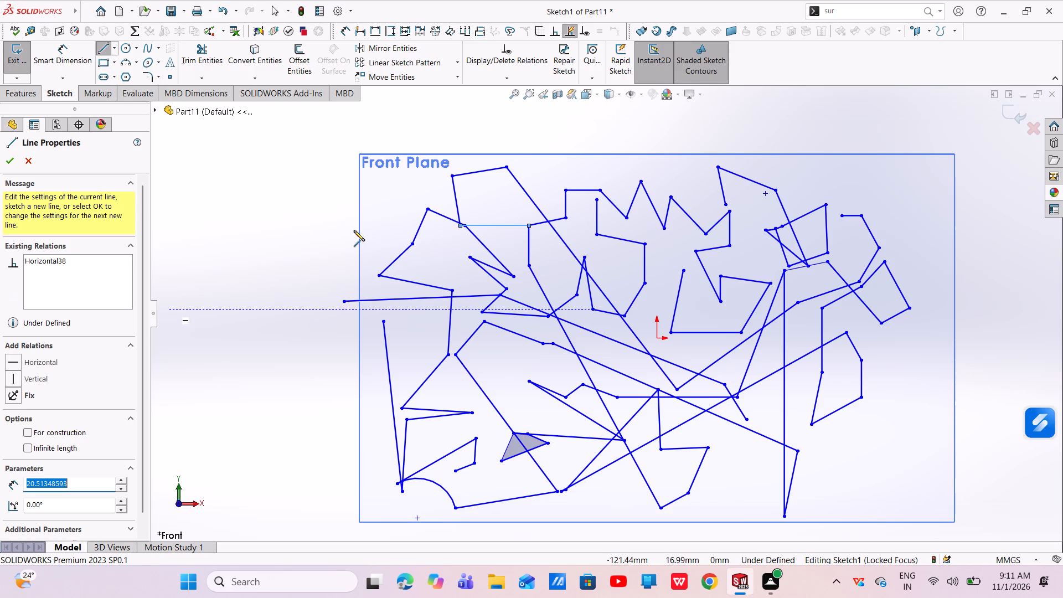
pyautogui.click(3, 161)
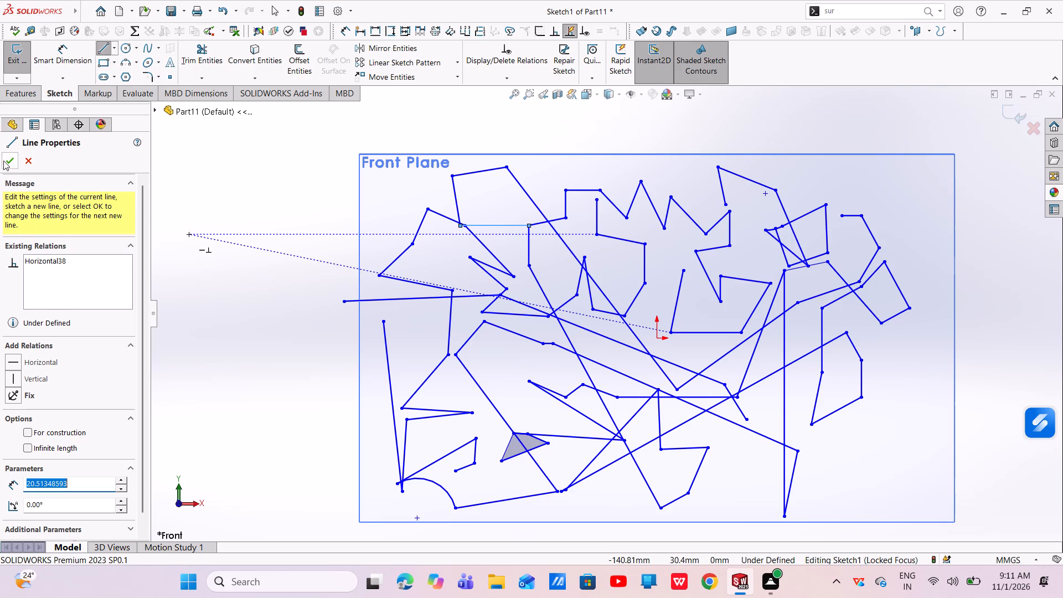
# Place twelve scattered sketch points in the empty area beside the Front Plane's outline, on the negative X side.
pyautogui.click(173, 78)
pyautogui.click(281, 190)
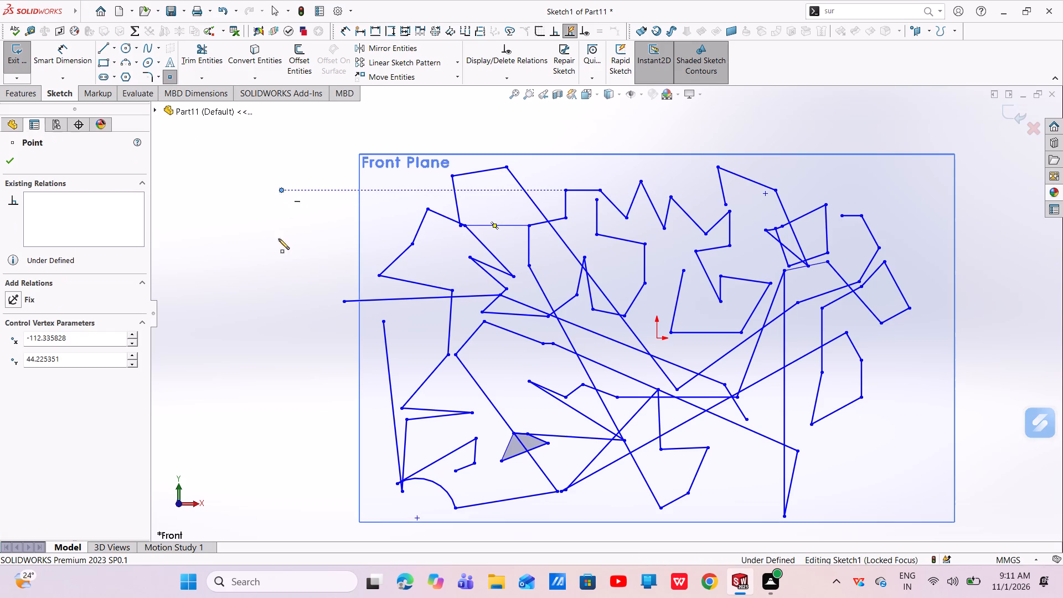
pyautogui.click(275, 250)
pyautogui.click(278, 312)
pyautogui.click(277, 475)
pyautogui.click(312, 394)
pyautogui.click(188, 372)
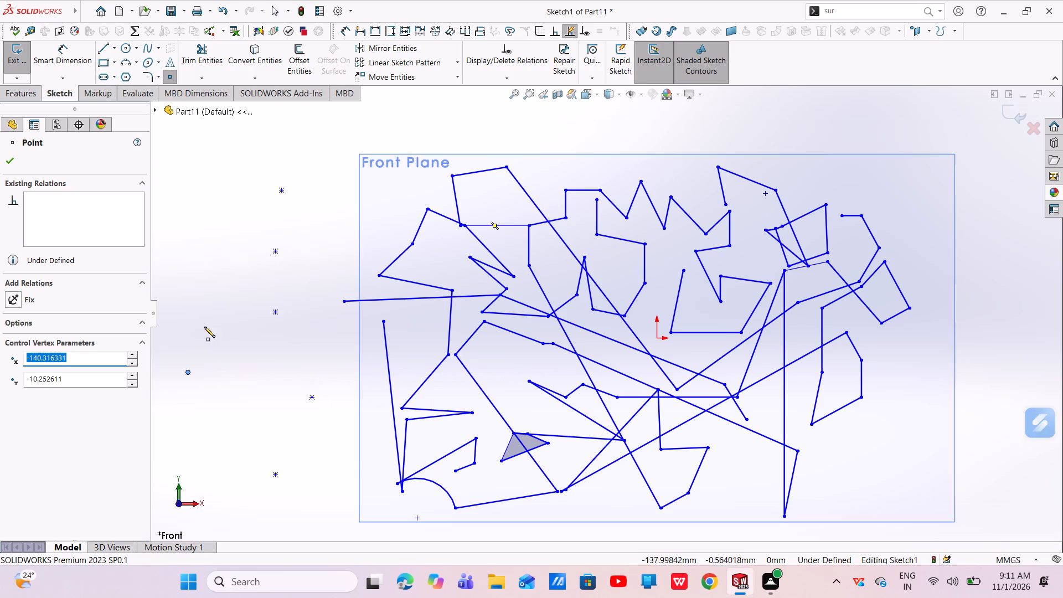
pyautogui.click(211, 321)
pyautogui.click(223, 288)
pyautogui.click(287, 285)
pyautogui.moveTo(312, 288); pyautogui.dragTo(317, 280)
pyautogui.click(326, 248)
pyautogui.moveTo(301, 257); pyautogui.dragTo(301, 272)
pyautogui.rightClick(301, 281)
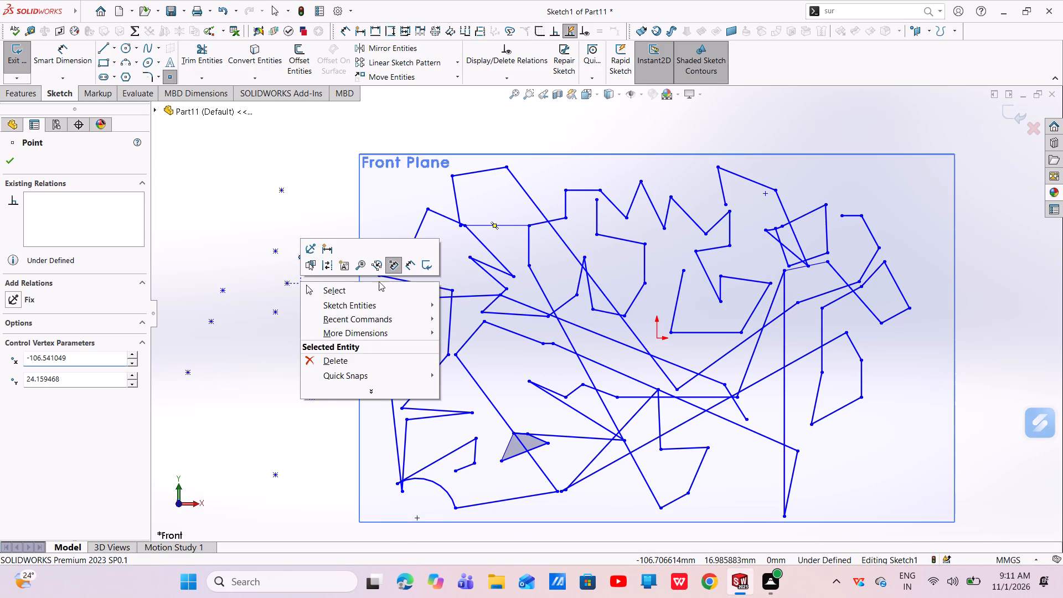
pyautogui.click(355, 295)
# Delete nearly all the sketch lines, the arc and the scattered points together using a crossing window selection.
pyautogui.moveTo(856, 507); pyautogui.dragTo(212, 177)
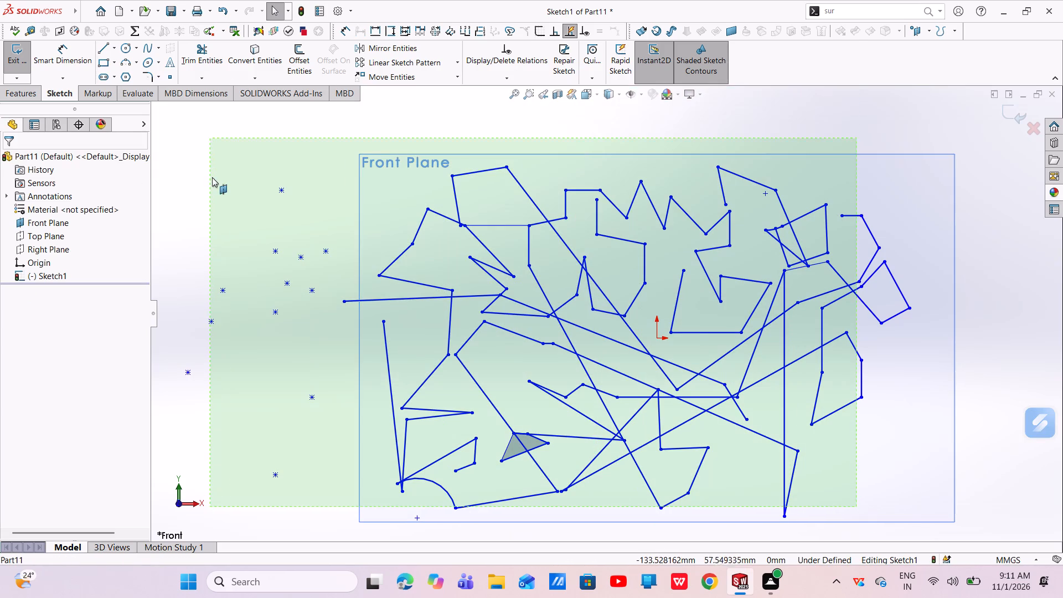
pyautogui.moveTo(212, 177); pyautogui.dragTo(184, 171)
pyautogui.moveTo(193, 169); pyautogui.dragTo(200, 172, button='right')
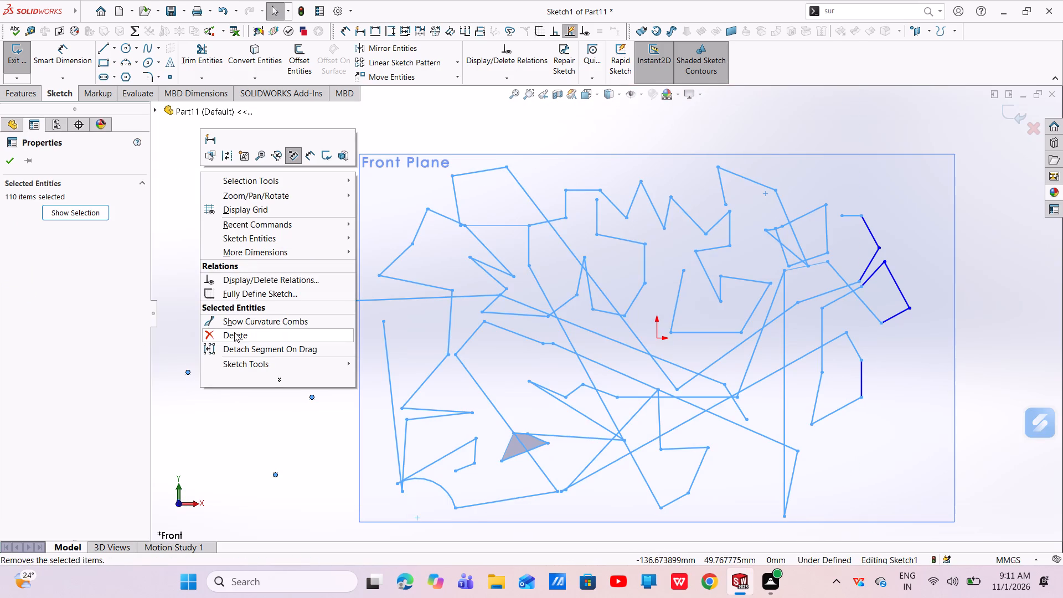
pyautogui.click(234, 336)
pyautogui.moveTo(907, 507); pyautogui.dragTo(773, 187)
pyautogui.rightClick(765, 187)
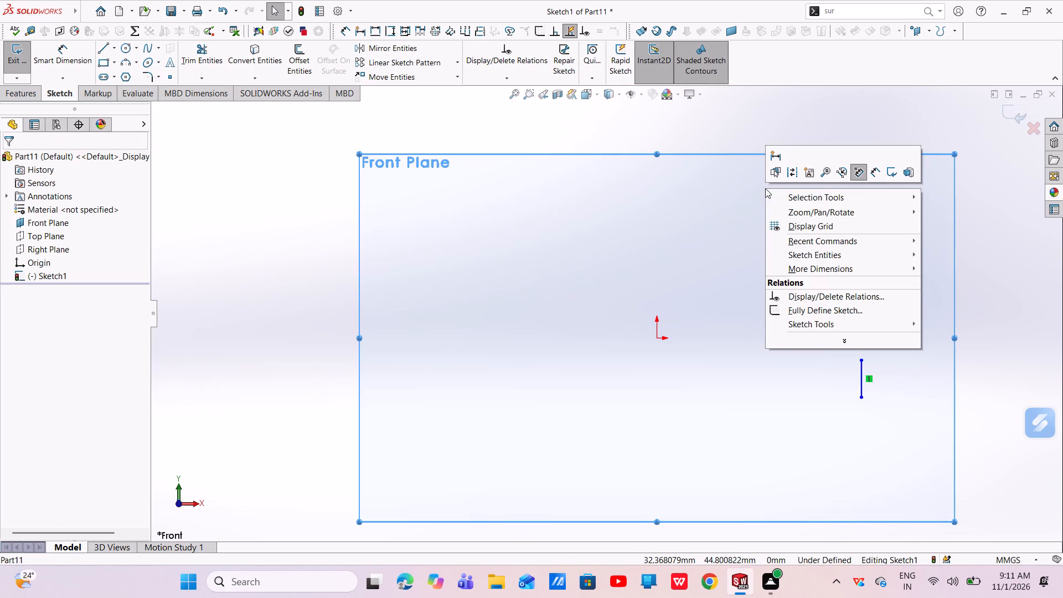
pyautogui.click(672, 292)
# Delete the remaining sketch lines together with a window selection.
pyautogui.moveTo(791, 199); pyautogui.dragTo(941, 528)
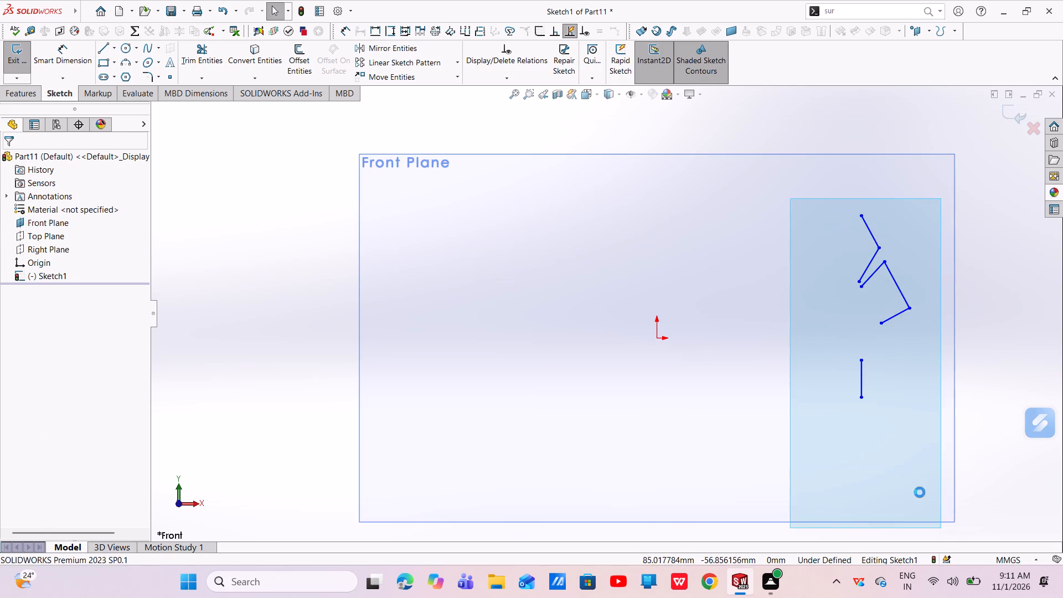
pyautogui.rightClick(864, 370)
pyautogui.click(876, 530)
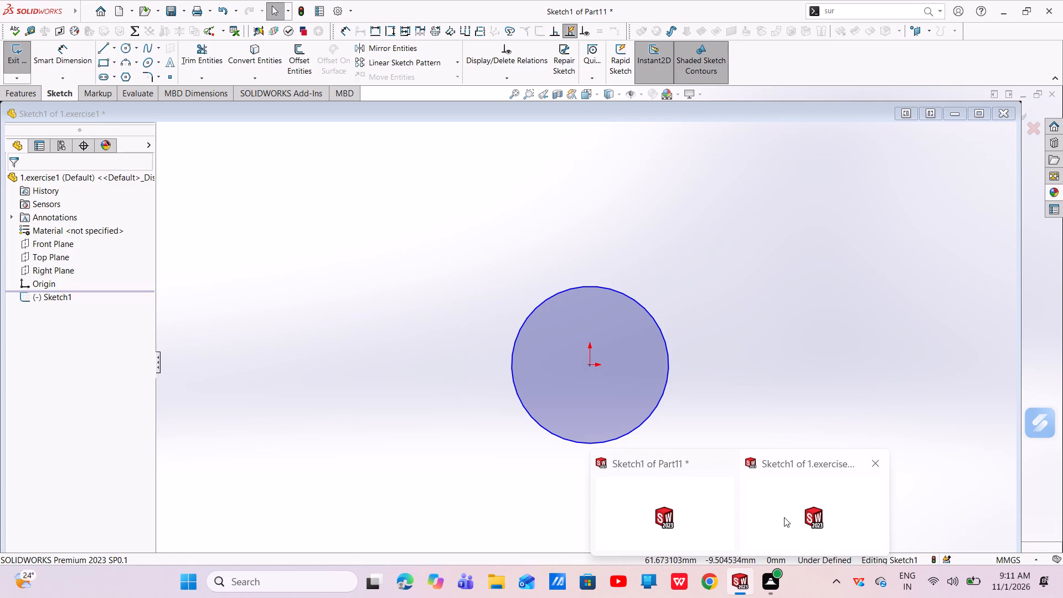
# Switch to the 1.exercise1 part and sketch a larger circle around the existing one, centred just beside the origin.
pyautogui.click(784, 517)
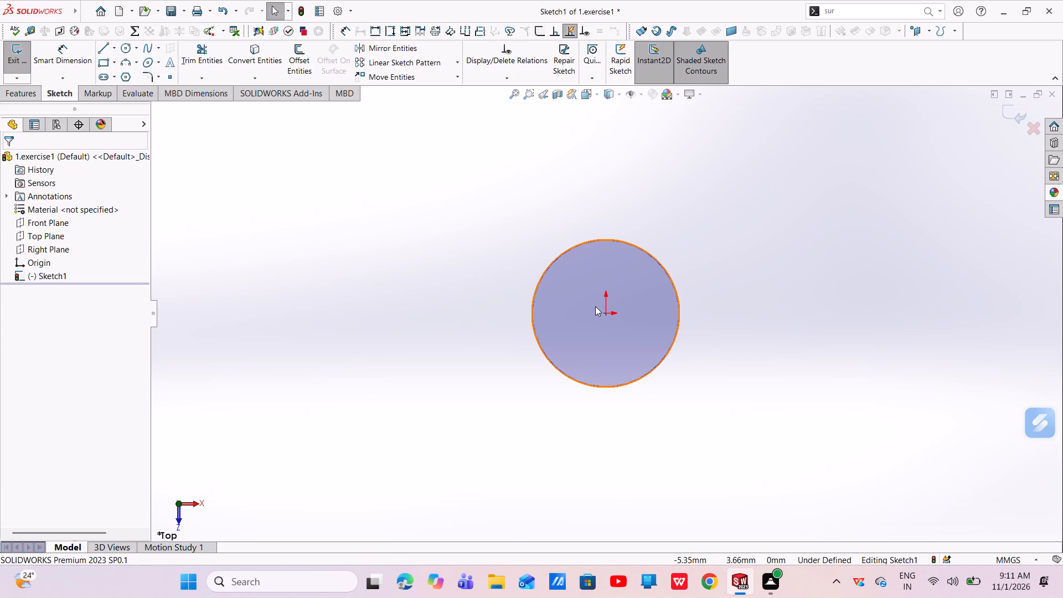
pyautogui.click(128, 48)
pyautogui.moveTo(601, 311); pyautogui.dragTo(625, 343)
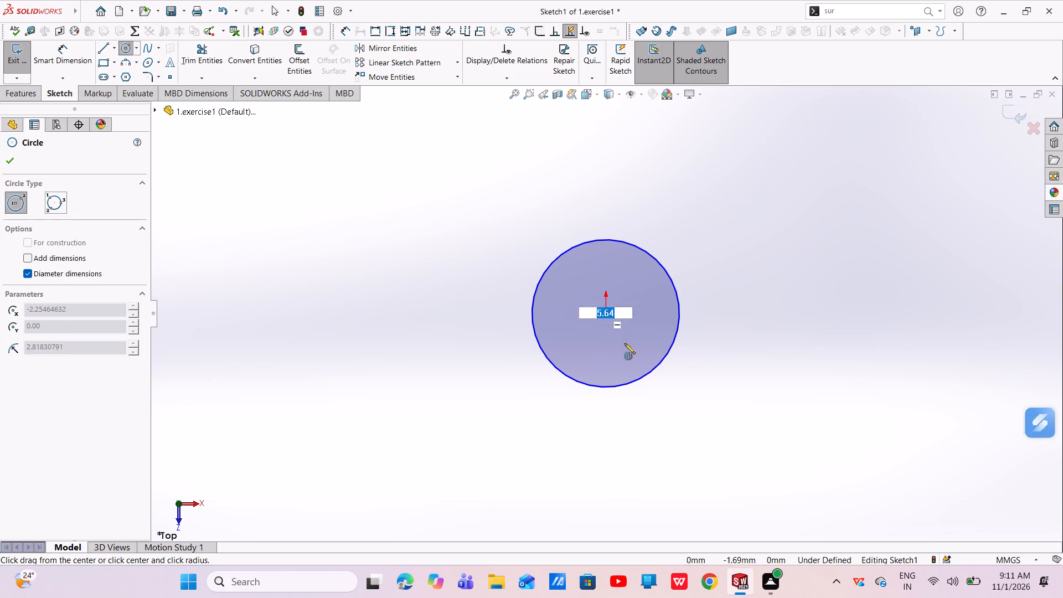
pyautogui.moveTo(625, 343); pyautogui.dragTo(677, 390)
pyautogui.rightClick(770, 379)
pyautogui.click(786, 388)
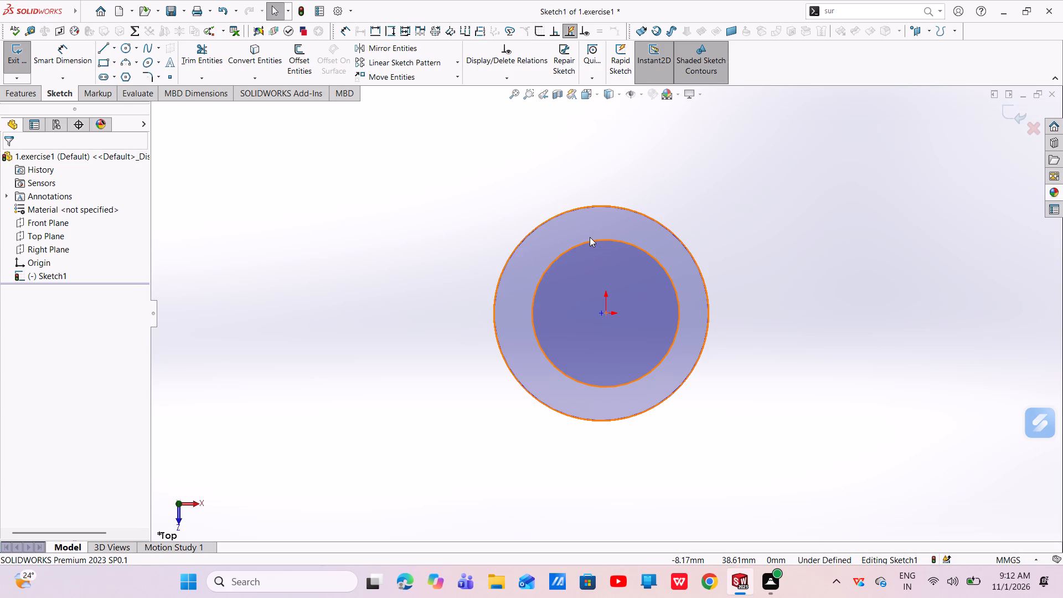
# Sketch a long vertical line down from the outer circle's positive-X quadrant point, followed by an about 420 mm horizontal line toward negative X.
pyautogui.scroll(5, 646, 318)
pyautogui.scroll(-2, 637, 398)
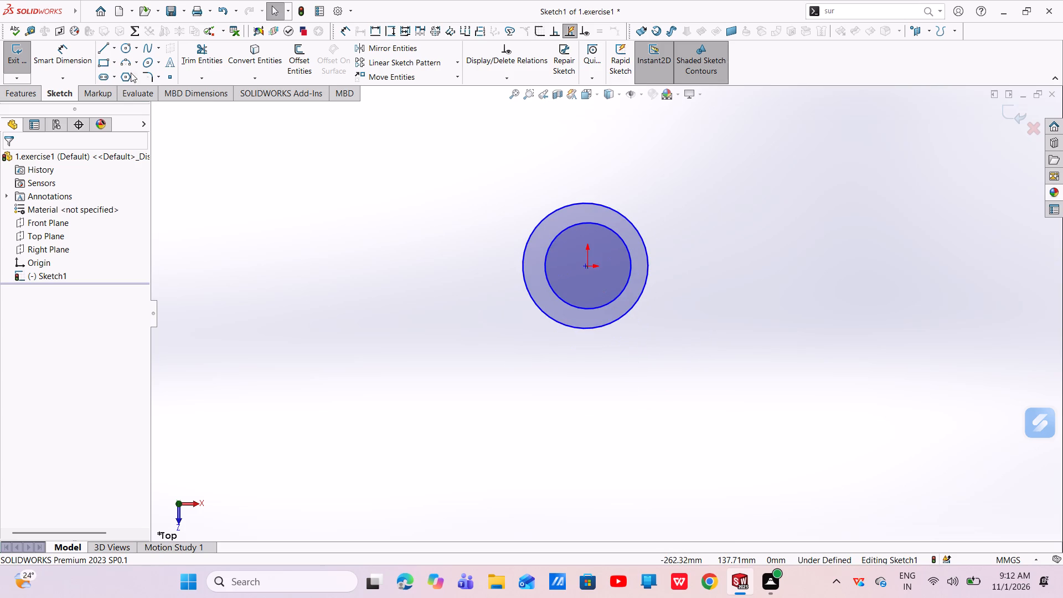
pyautogui.click(100, 47)
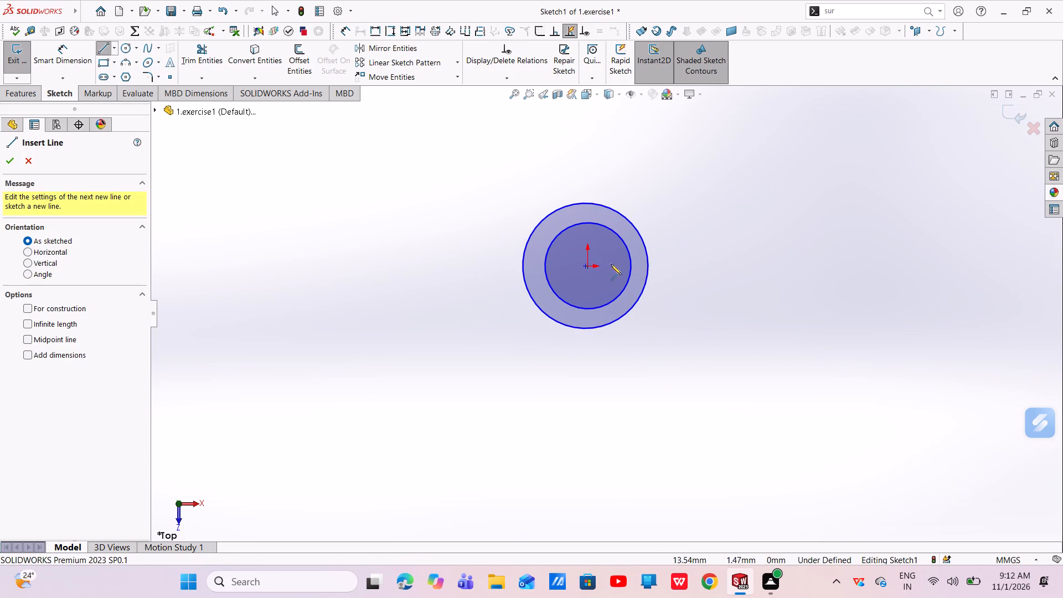
pyautogui.click(649, 267)
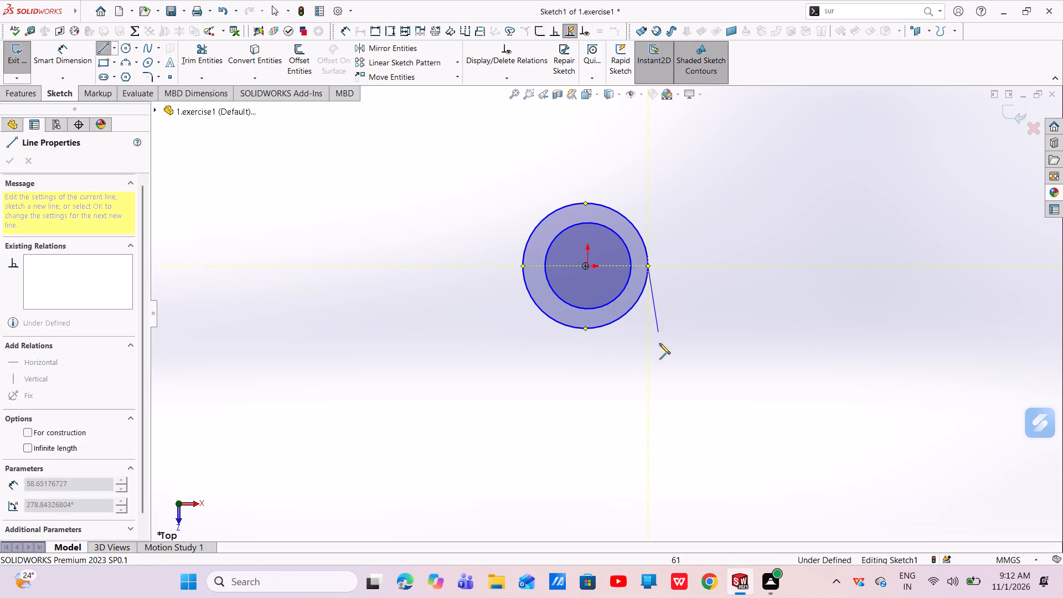
pyautogui.scroll(-3, 644, 476)
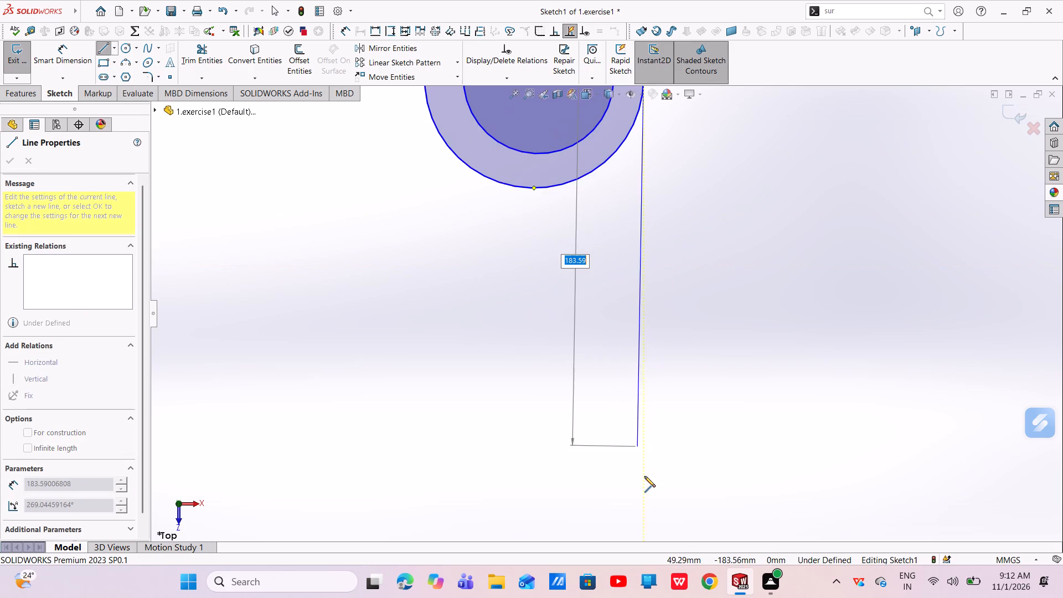
pyautogui.scroll(5, 644, 475)
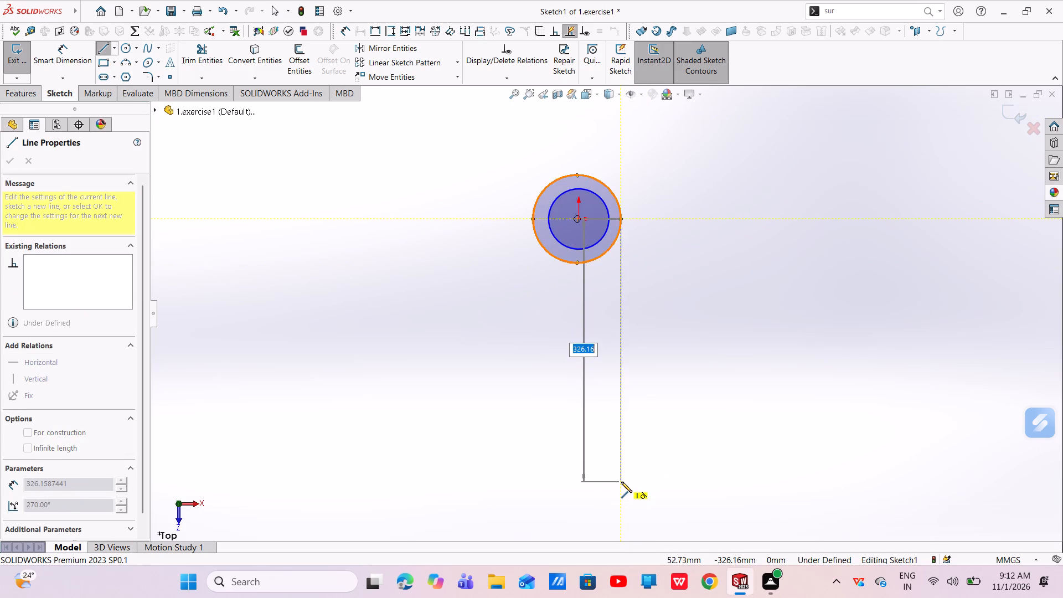
pyautogui.click(618, 441)
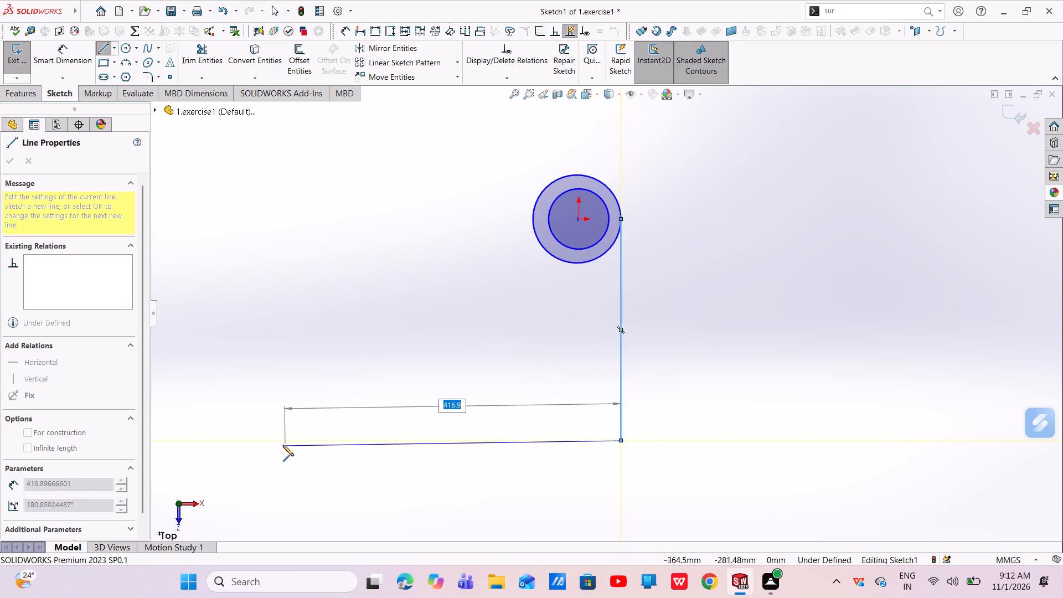
pyautogui.click(282, 440)
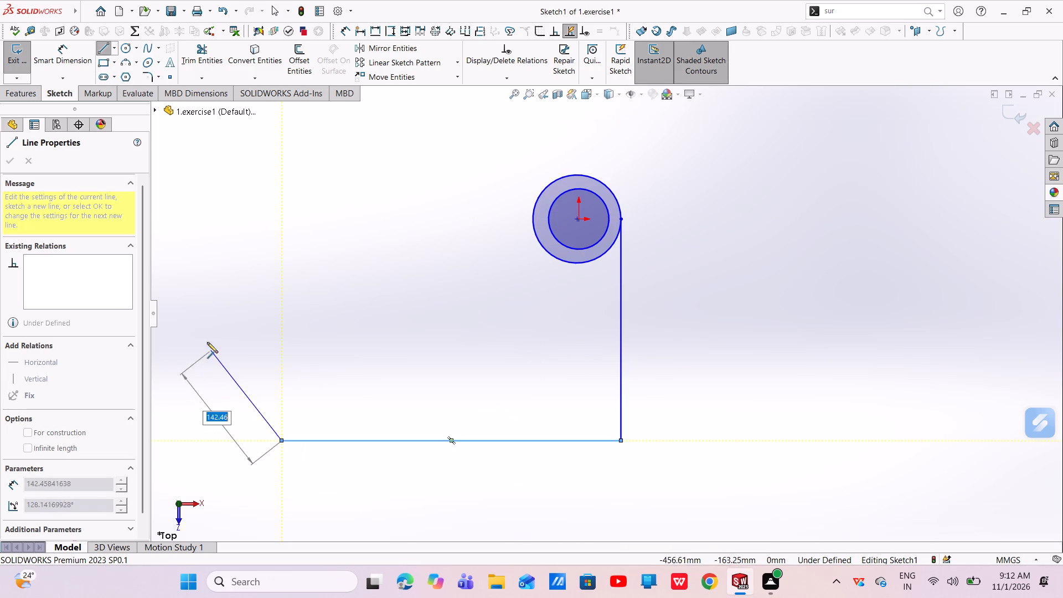
# Continue the profile with a slanted line, a tangent end arc, an about 285 mm horizontal line and a tangent arc ending on the outer circle.
pyautogui.click(189, 314)
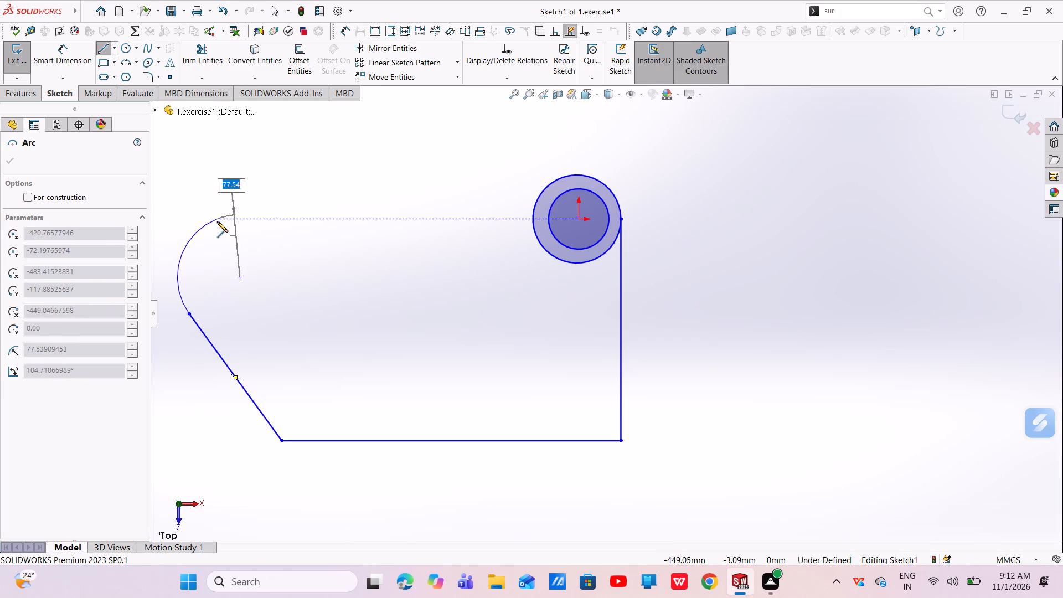
pyautogui.click(190, 232)
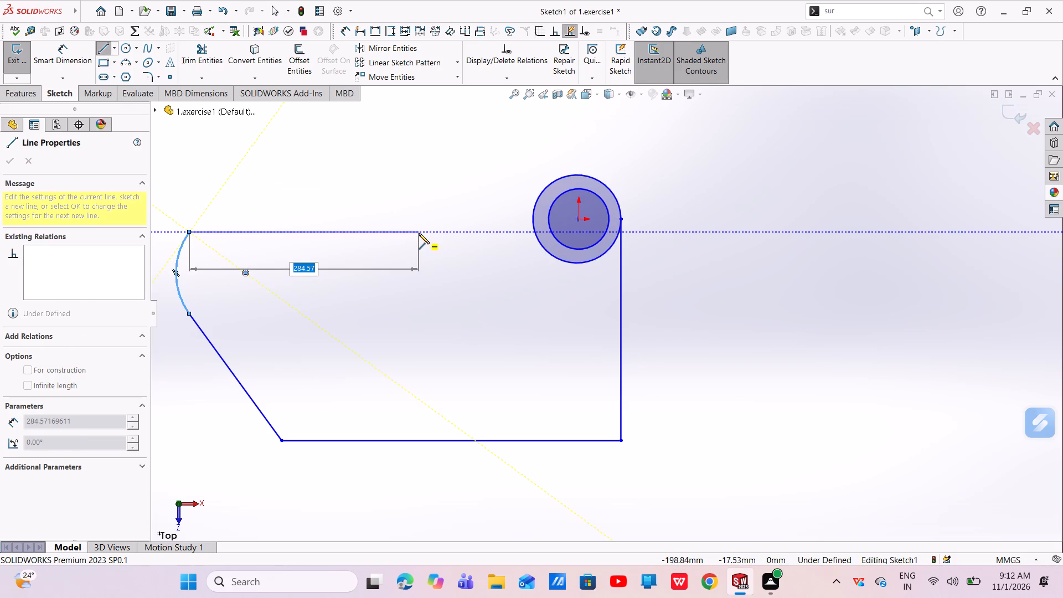
pyautogui.click(419, 233)
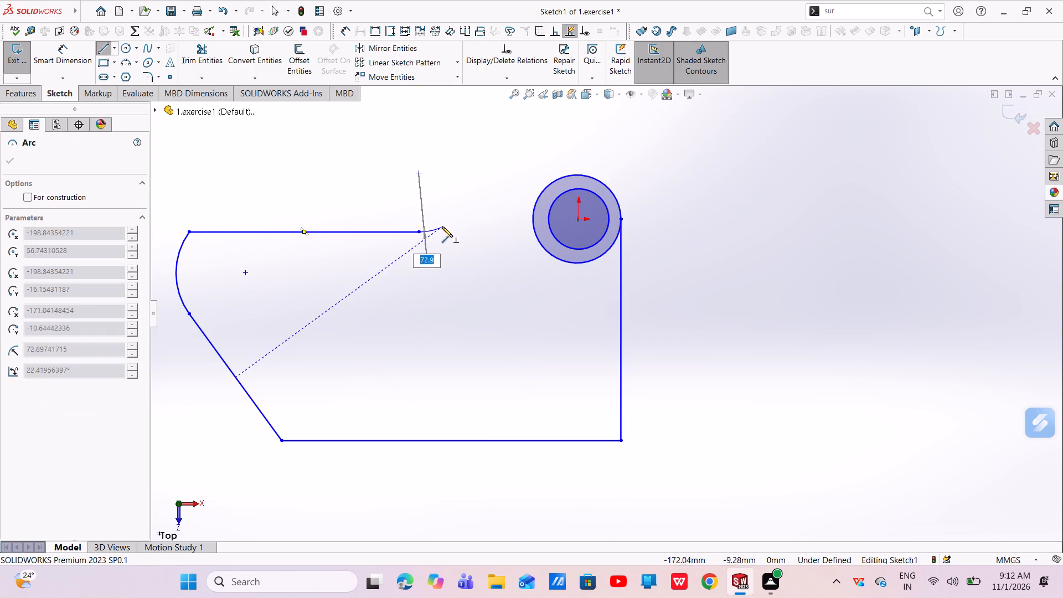
pyautogui.click(540, 192)
pyautogui.rightClick(540, 192)
pyautogui.click(549, 198)
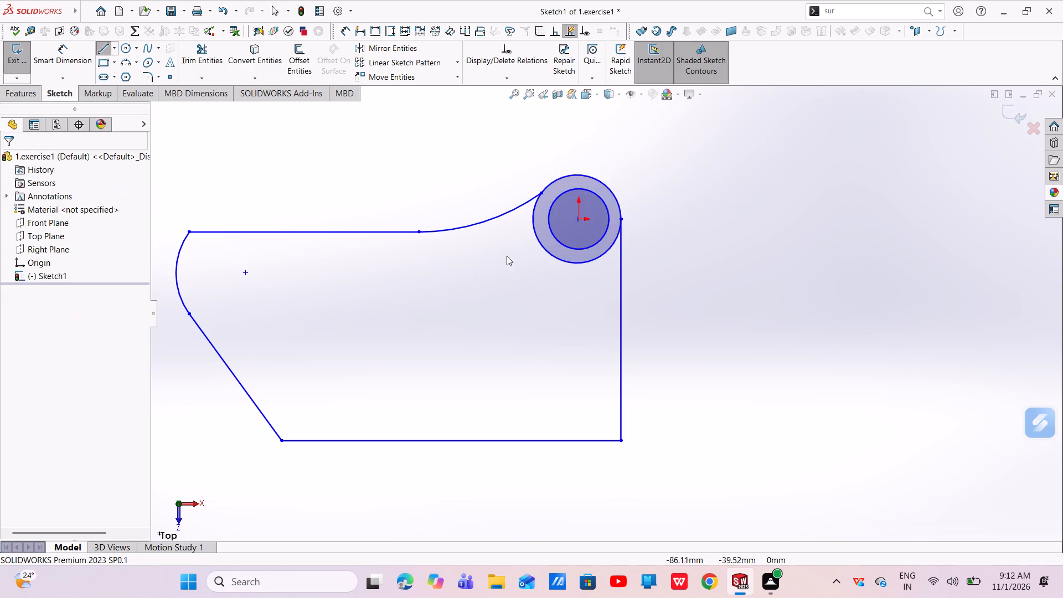
# Sketch a vertical centerline about 196 mm down from the origin, followed by an about 533 mm horizontal centerline toward negative X.
pyautogui.scroll(3, 505, 258)
pyautogui.scroll(-4, 412, 317)
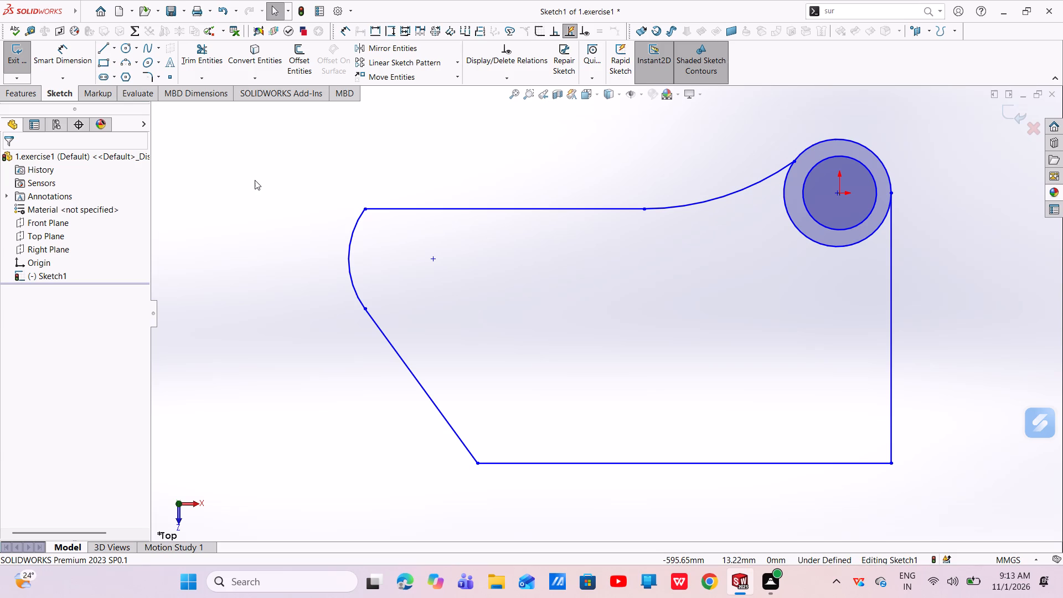
pyautogui.click(113, 50)
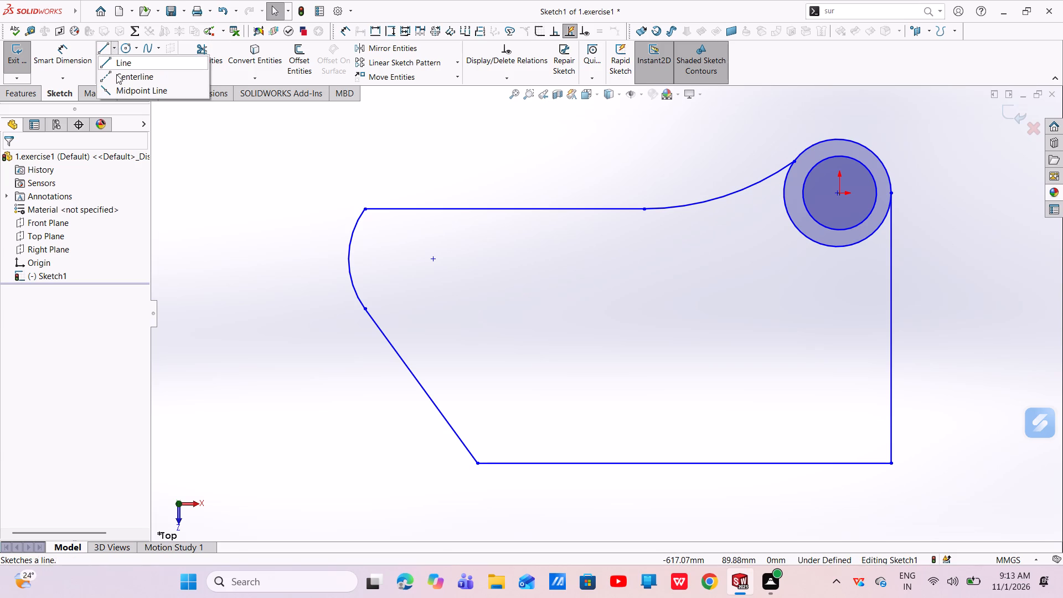
pyautogui.click(117, 76)
pyautogui.click(839, 194)
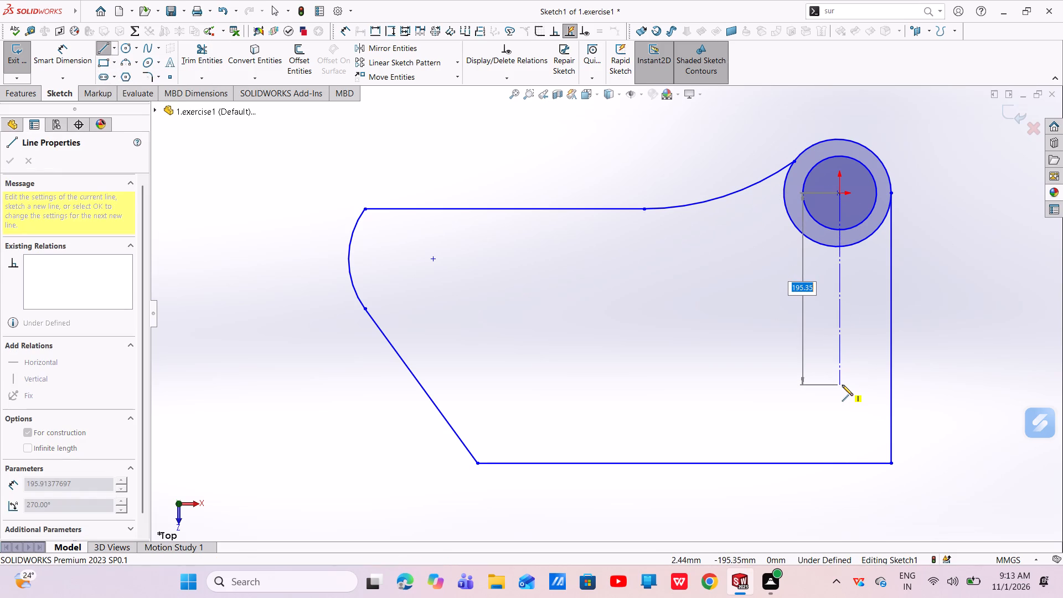
pyautogui.click(842, 385)
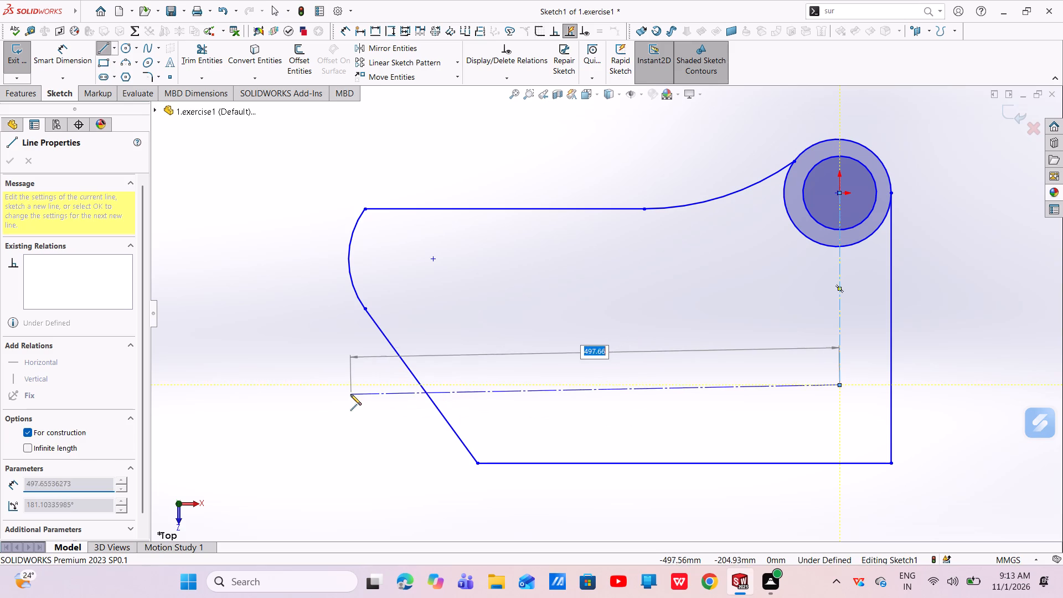
pyautogui.click(316, 383)
pyautogui.rightClick(316, 383)
pyautogui.click(348, 394)
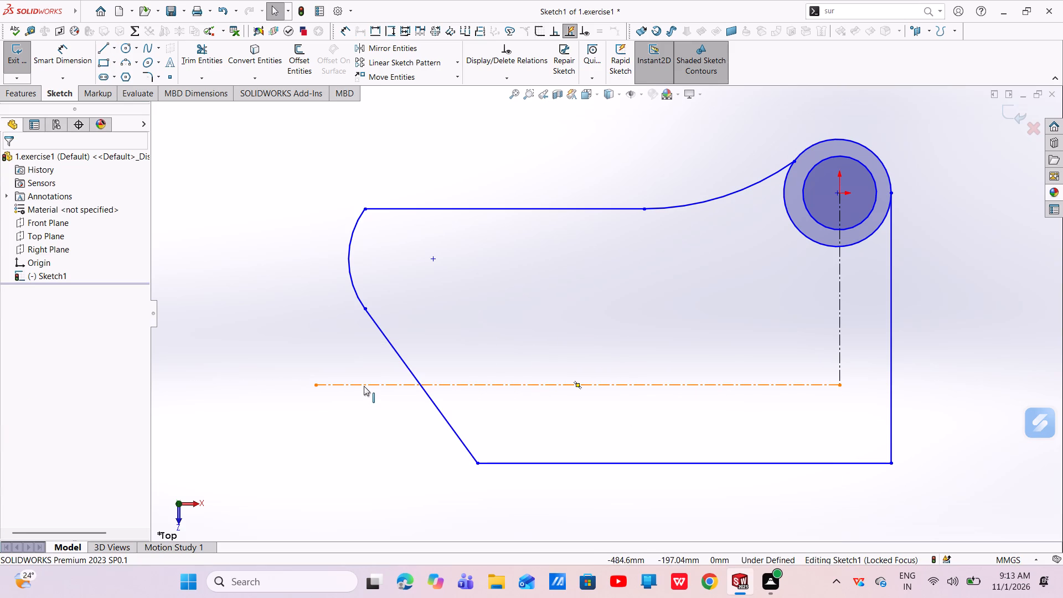
pyautogui.rightClick(366, 386)
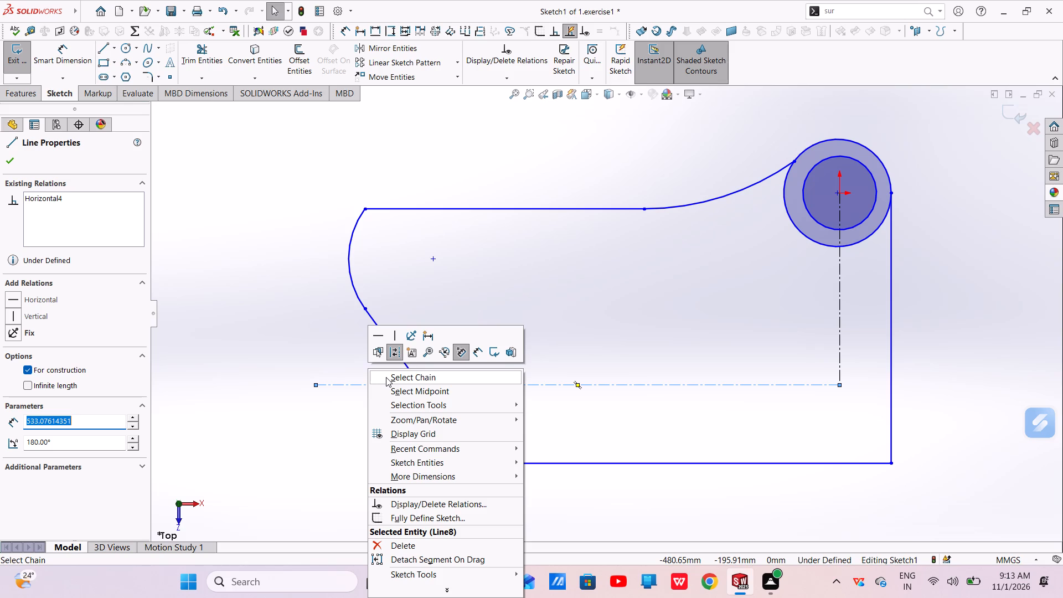
pyautogui.click(298, 293)
# Move the end arc's upper endpoint inward to about X -447.5, Y -29.8 mm, reshaping the arc.
pyautogui.scroll(-5, 415, 238)
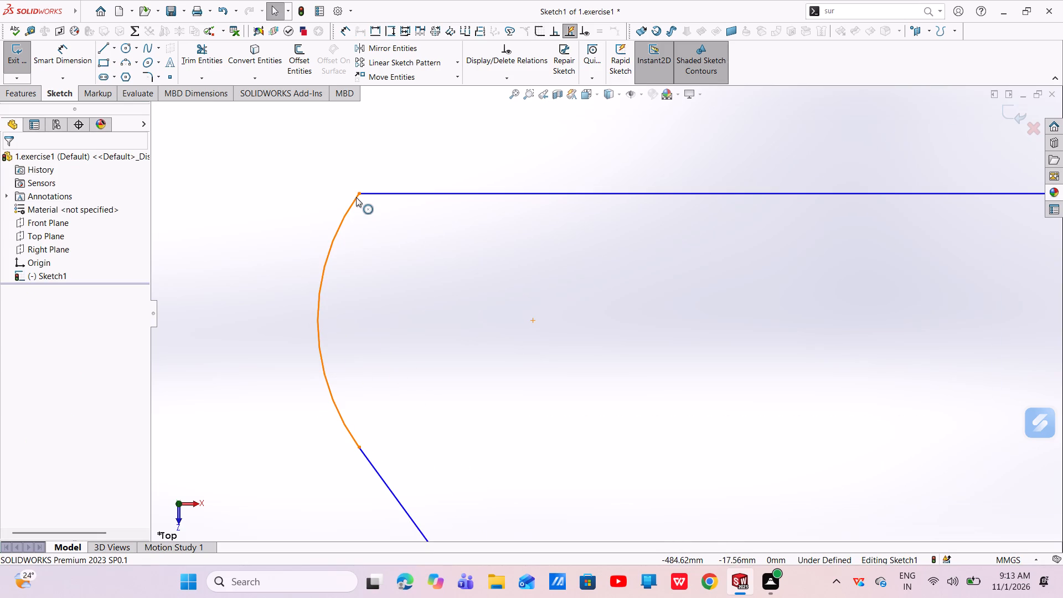
pyautogui.moveTo(360, 195); pyautogui.dragTo(438, 223)
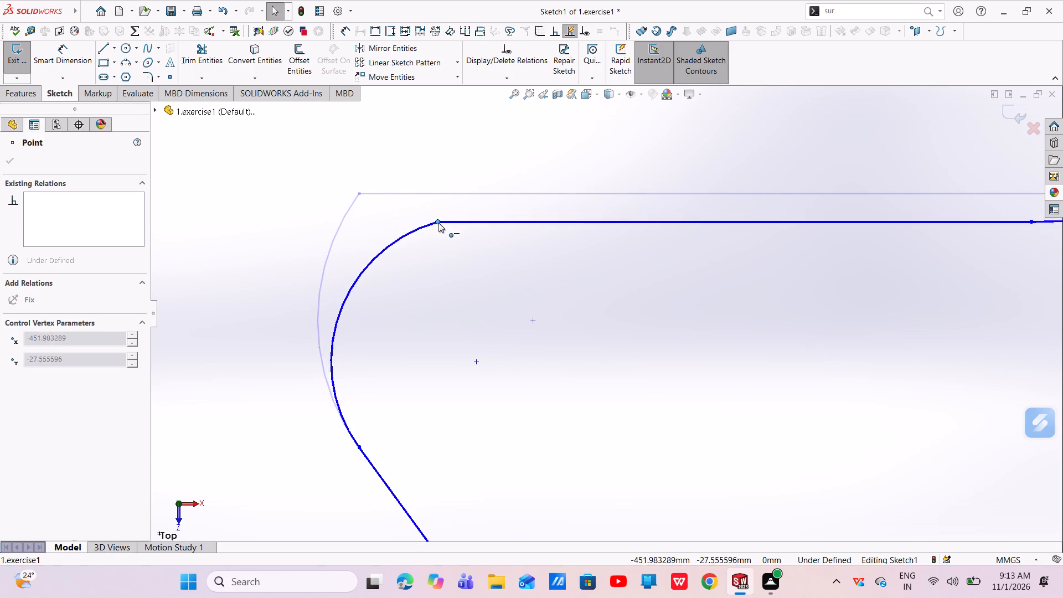
pyautogui.moveTo(438, 223); pyautogui.dragTo(448, 228)
# Make the end arc tangent to the profile's upper horizontal line.
pyautogui.scroll(4, 477, 284)
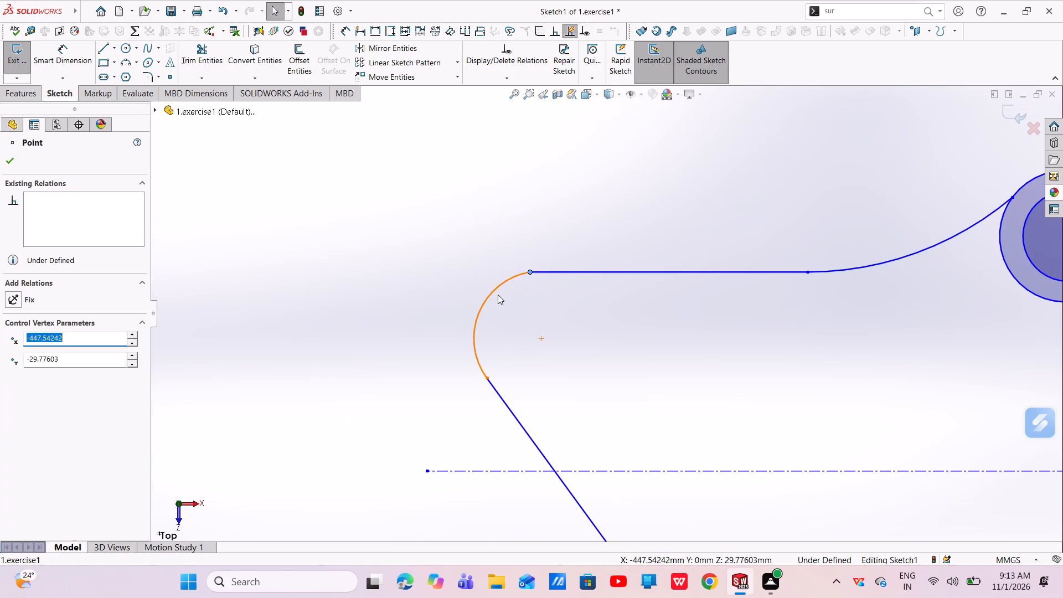
pyautogui.click(494, 291)
pyautogui.keyDown('ctrl'); pyautogui.click(575, 269); pyautogui.keyUp('ctrl')
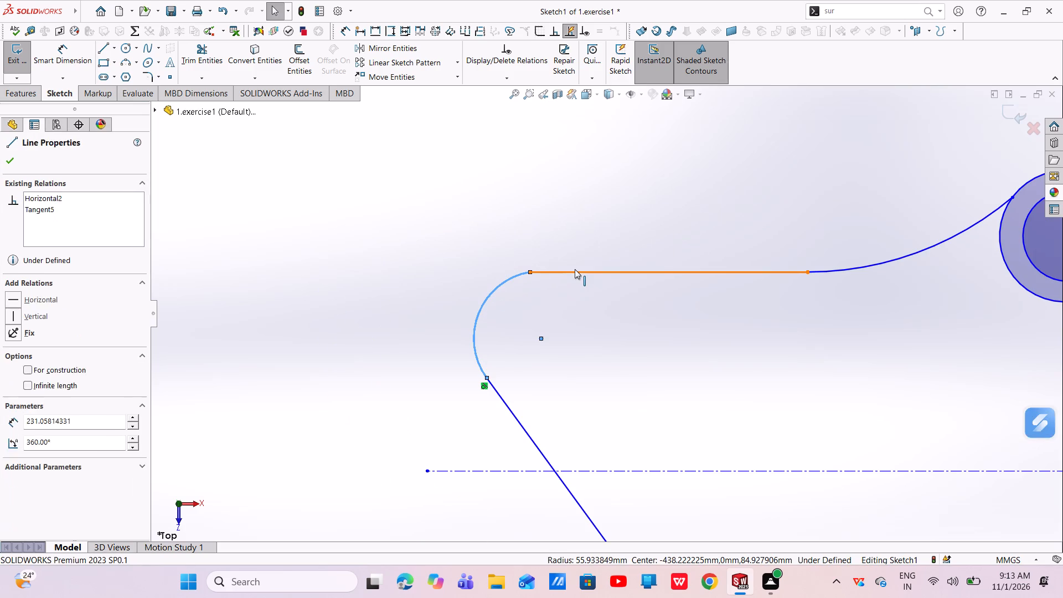
pyautogui.click(603, 222)
pyautogui.scroll(4, 577, 315)
pyautogui.scroll(-1, 577, 315)
pyautogui.scroll(1, 577, 313)
pyautogui.scroll(-3, 567, 353)
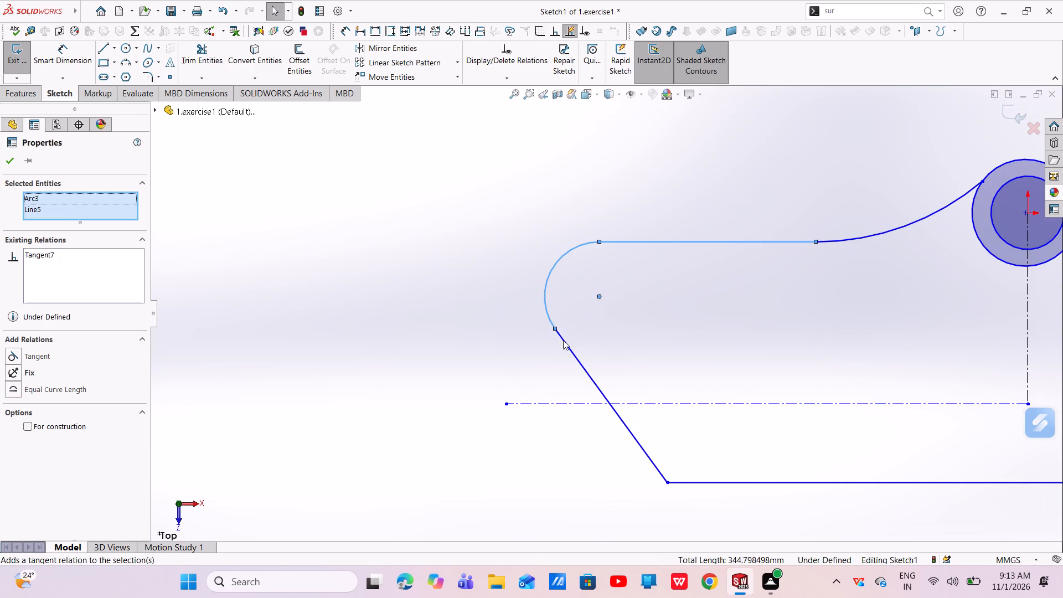
pyautogui.press('Escape')
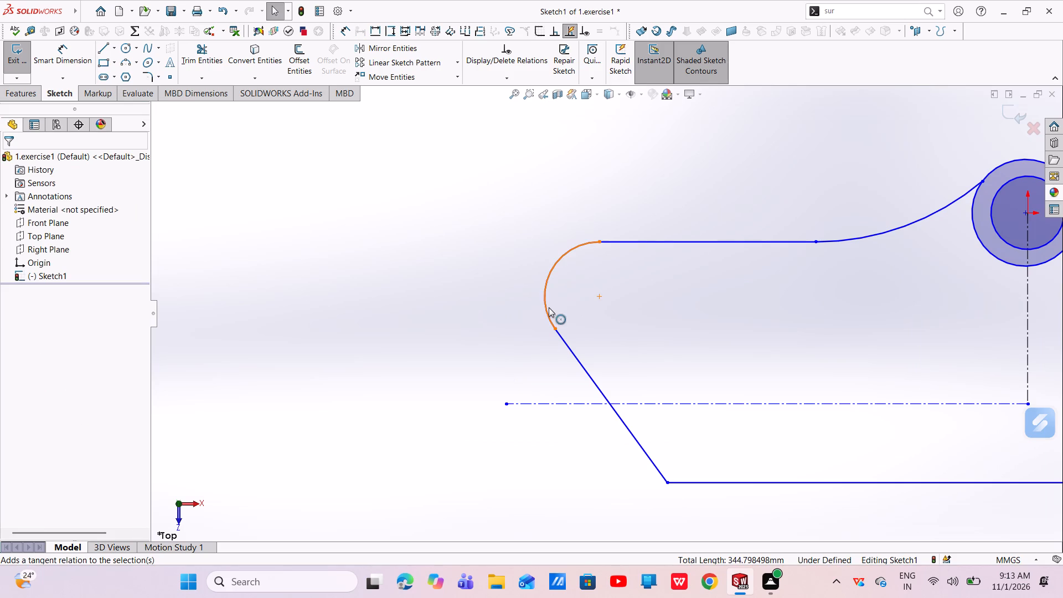
# Apply a tangent relation between the end arc and the slanted line.
pyautogui.click(548, 307)
pyautogui.keyDown('ctrl'); pyautogui.click(577, 355); pyautogui.keyUp('ctrl')
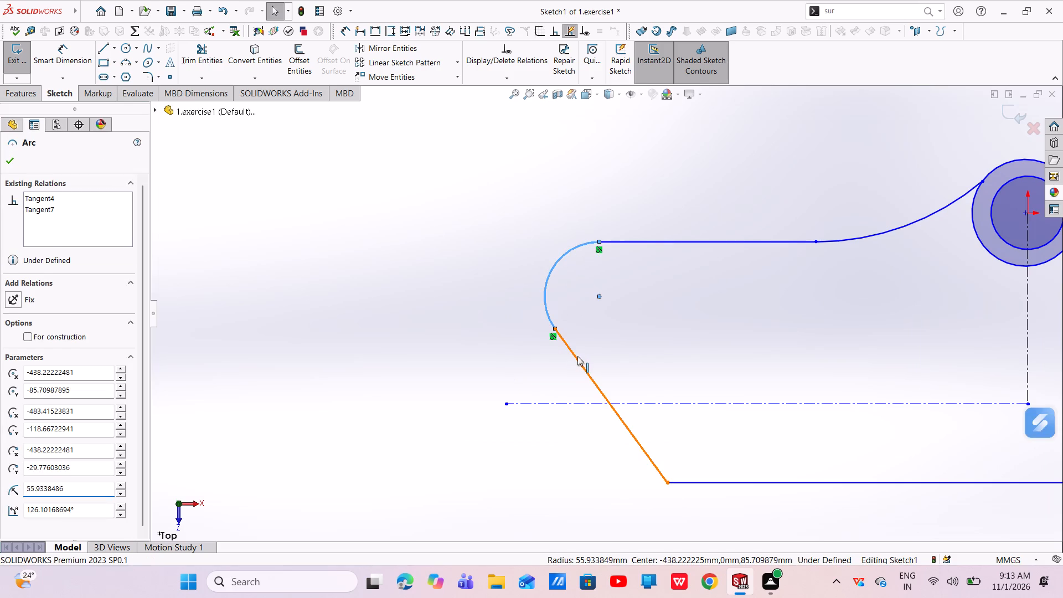
pyautogui.click(603, 310)
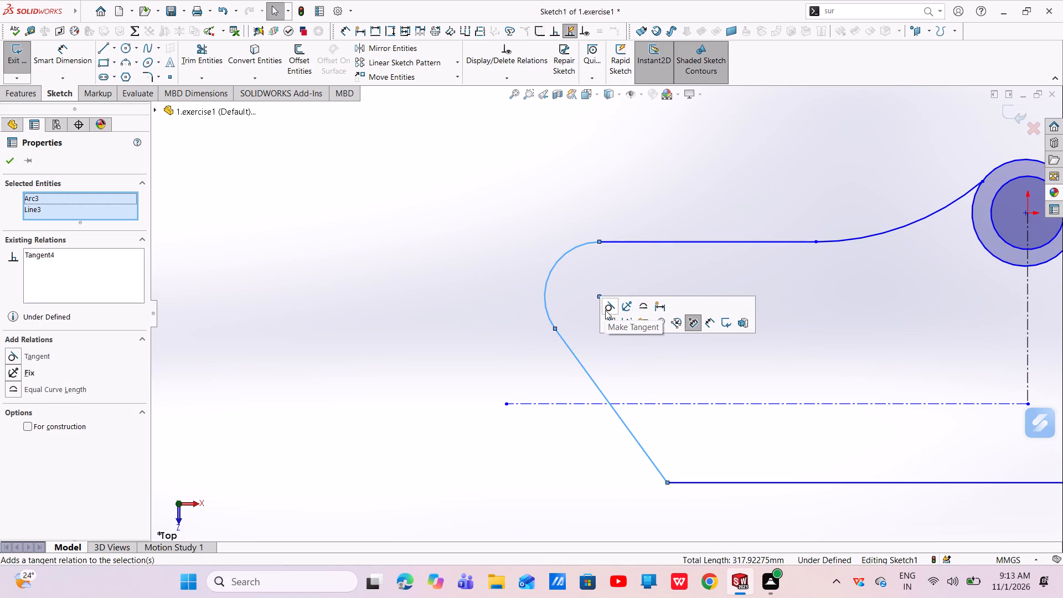
pyautogui.doubleClick(605, 310)
pyautogui.press('Escape')
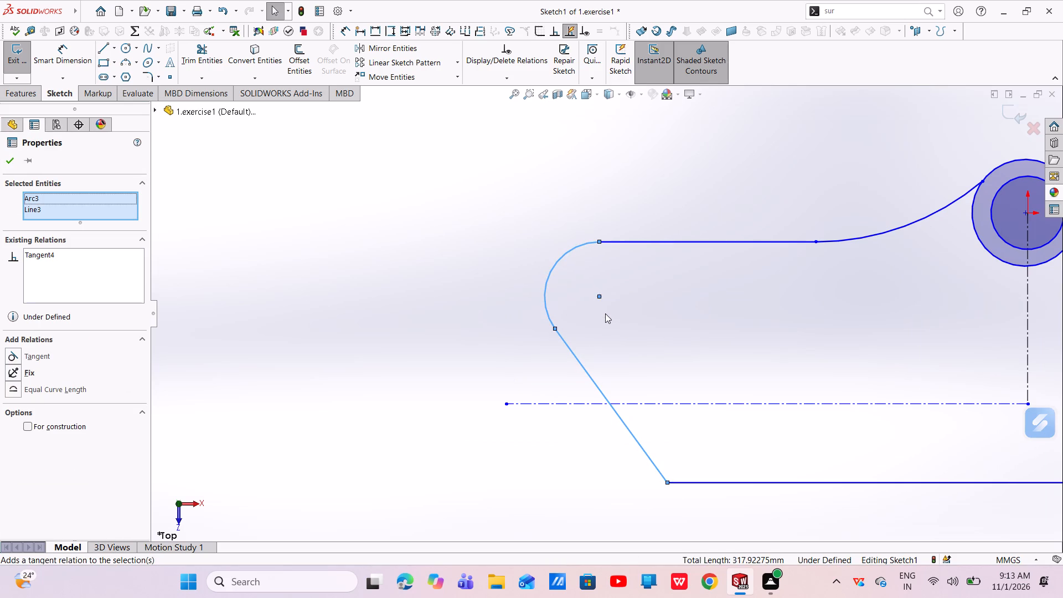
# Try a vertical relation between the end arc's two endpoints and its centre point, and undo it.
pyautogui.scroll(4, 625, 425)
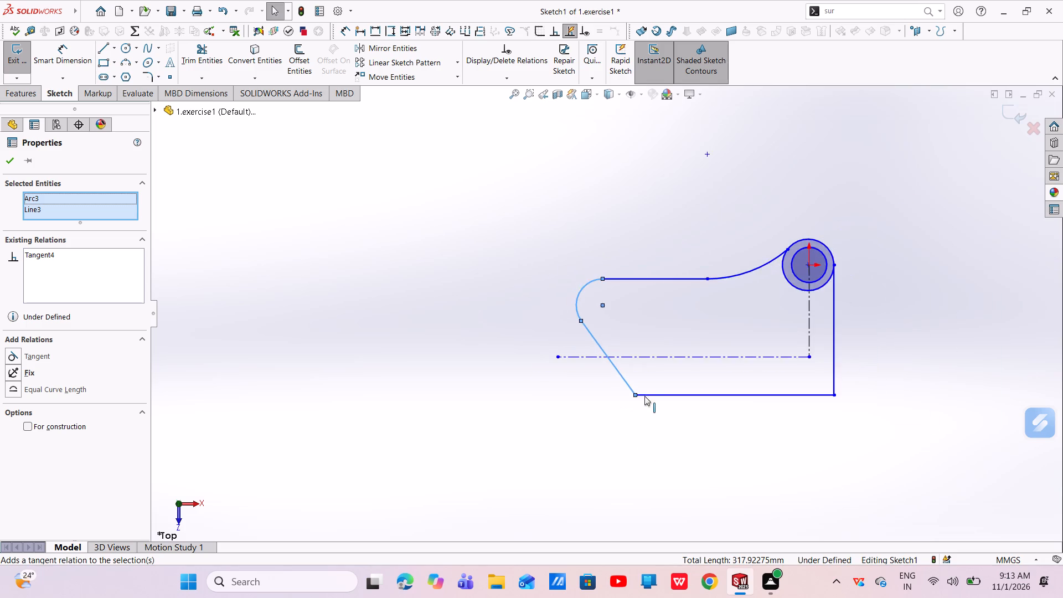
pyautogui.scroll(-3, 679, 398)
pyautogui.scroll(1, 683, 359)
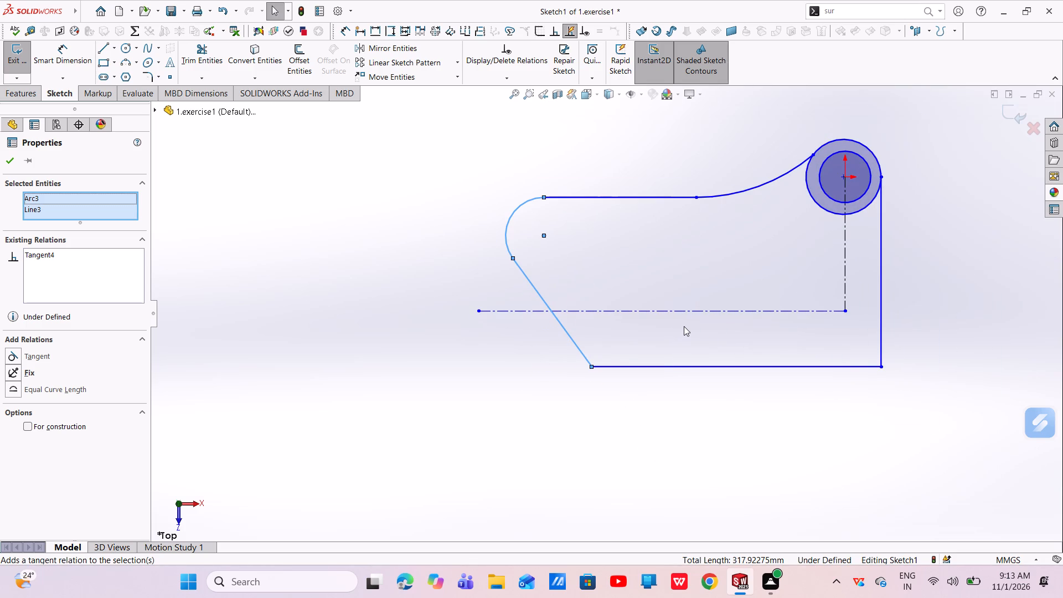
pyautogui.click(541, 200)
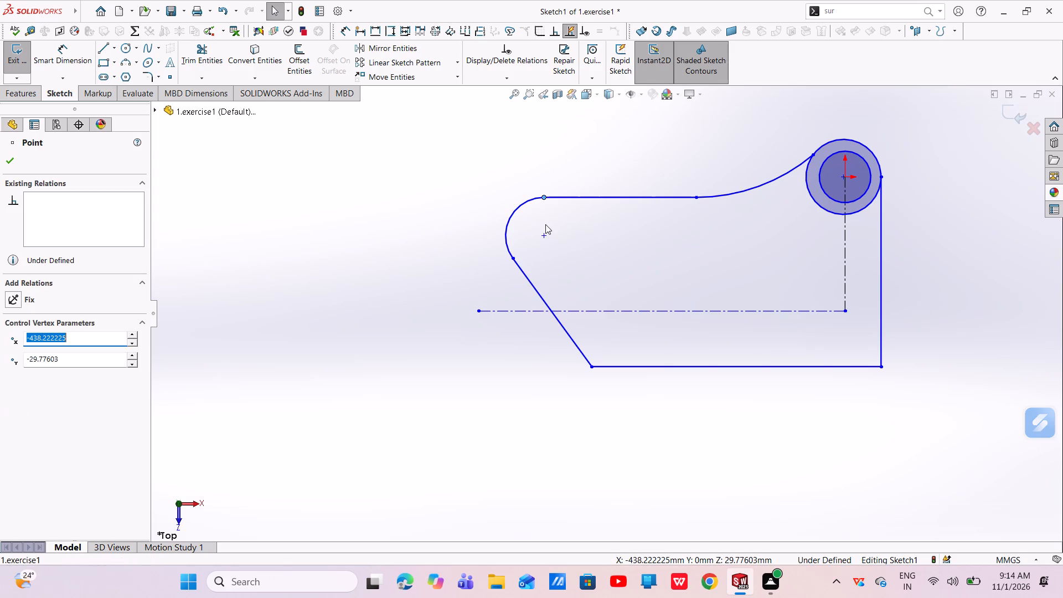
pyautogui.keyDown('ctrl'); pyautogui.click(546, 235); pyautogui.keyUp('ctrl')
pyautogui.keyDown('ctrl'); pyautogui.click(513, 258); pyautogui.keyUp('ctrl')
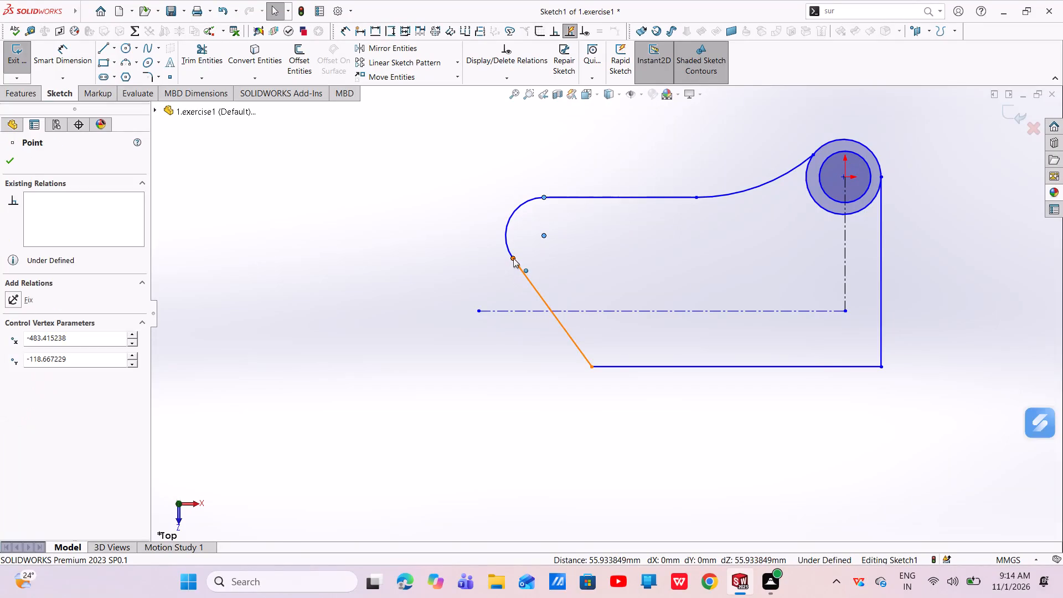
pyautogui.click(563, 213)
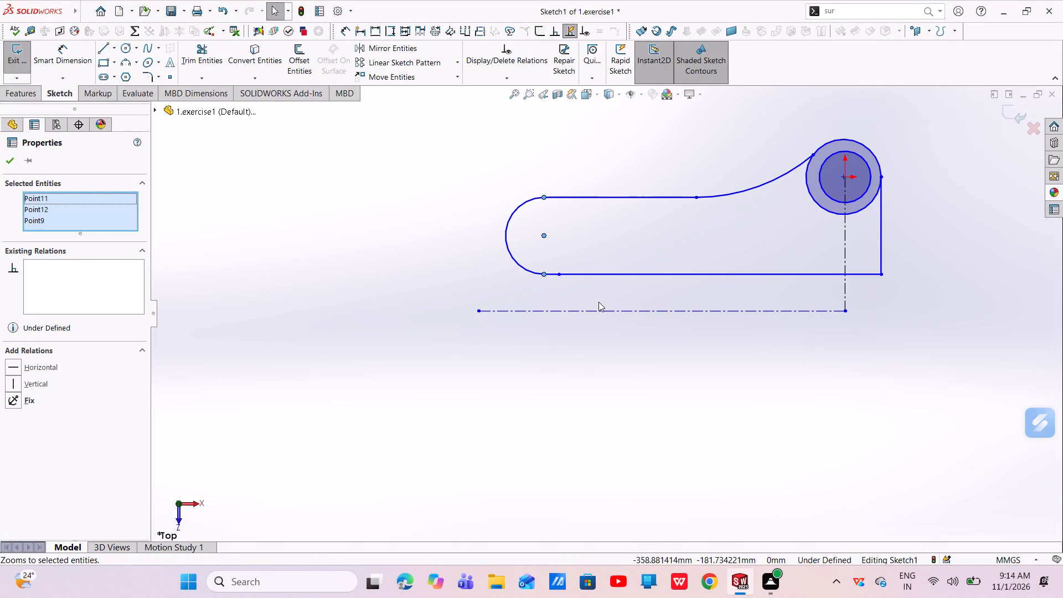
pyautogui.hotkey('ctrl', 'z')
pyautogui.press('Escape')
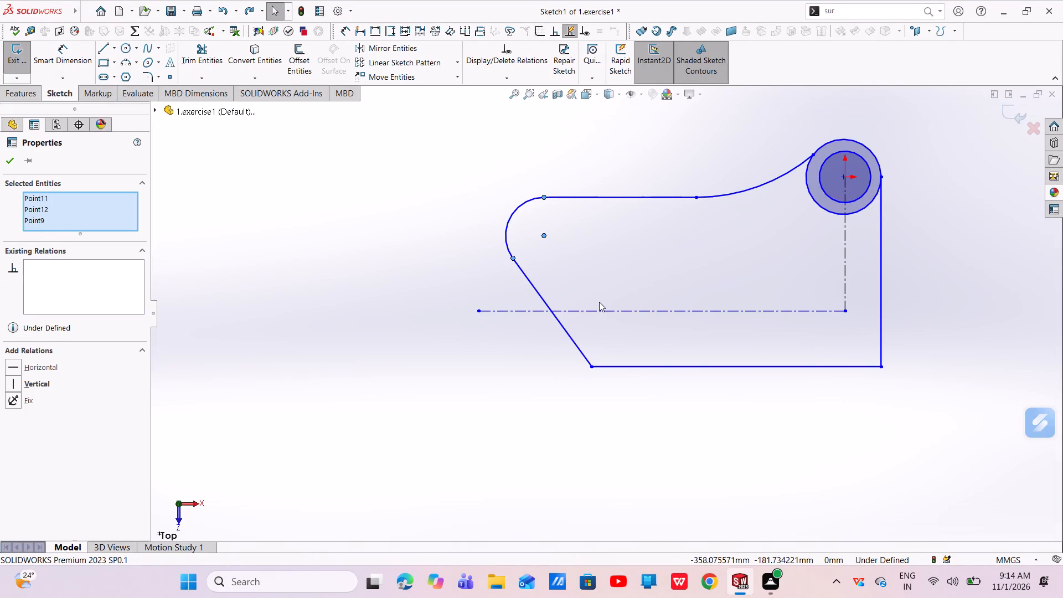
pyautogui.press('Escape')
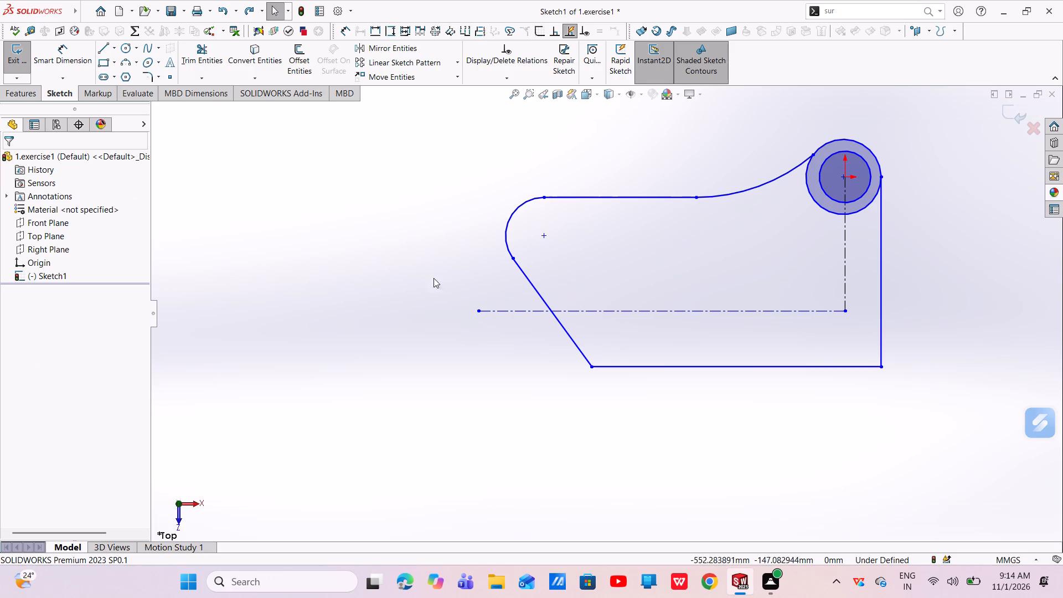
# Sketch a circle of about 24 mm radius centred on the end arc's centre point.
pyautogui.click(122, 46)
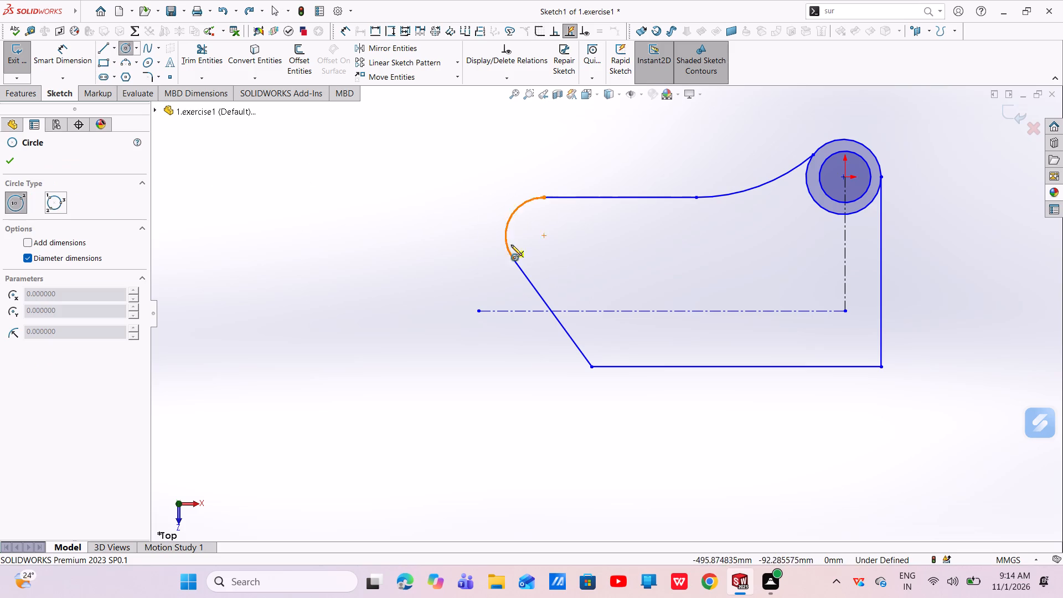
pyautogui.click(544, 233)
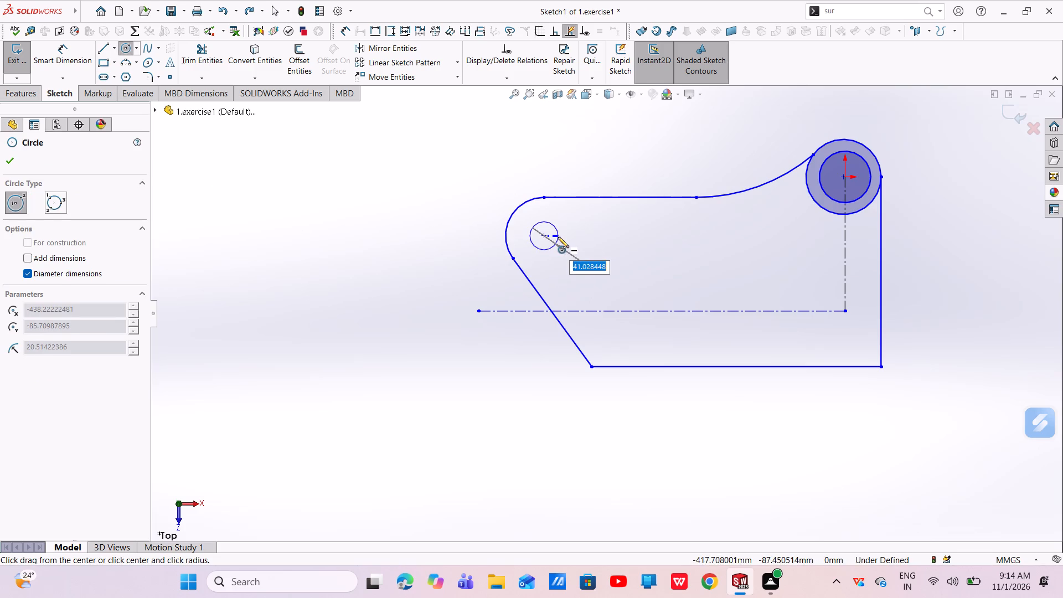
pyautogui.click(560, 239)
pyautogui.rightClick(560, 239)
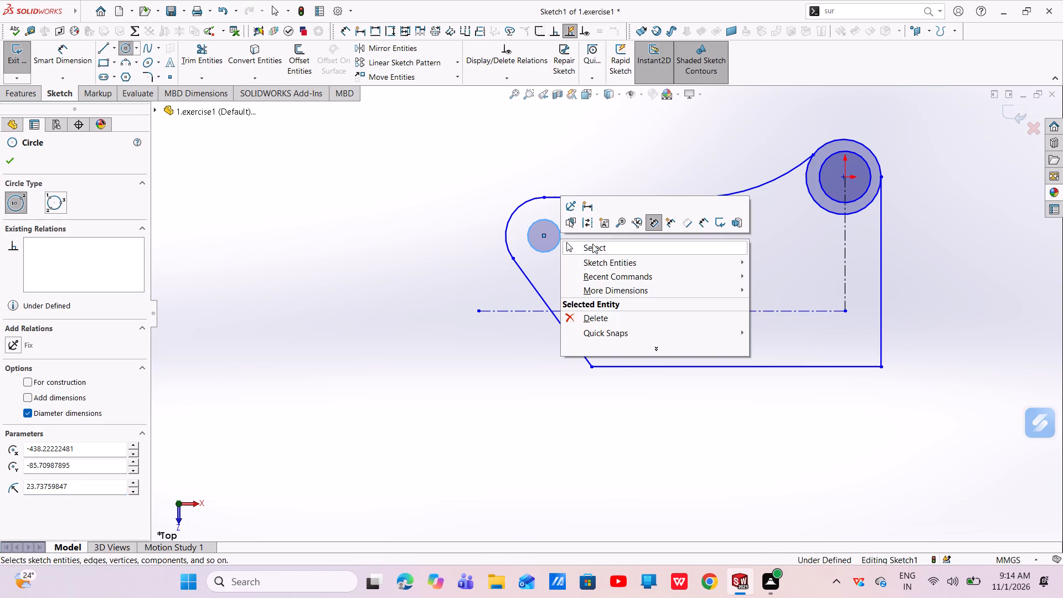
pyautogui.click(592, 246)
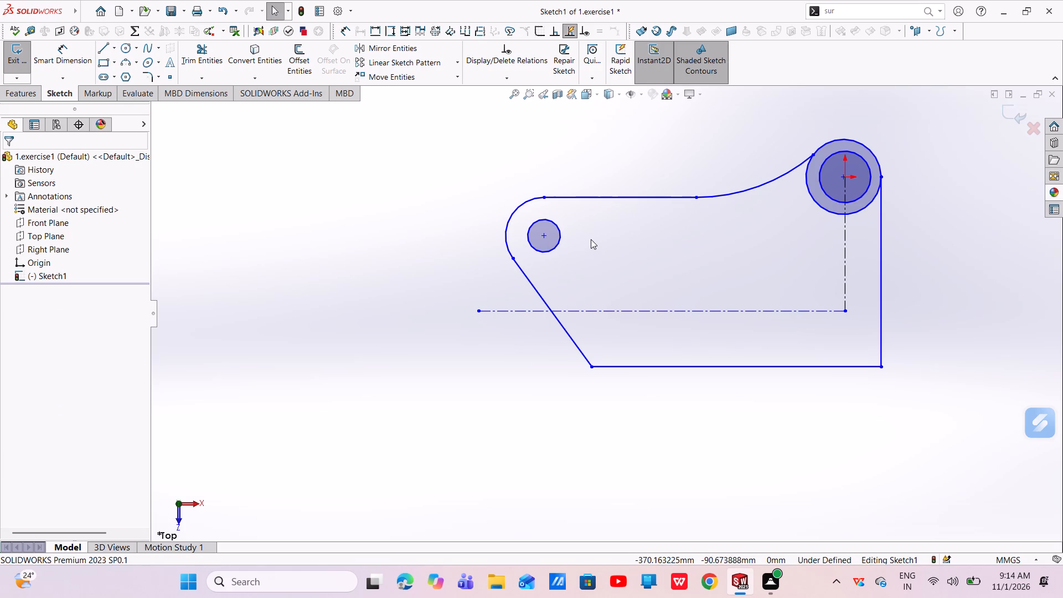
# Apply a tangent relation between the outer circle and the profile's right-hand vertical line.
pyautogui.scroll(2, 709, 220)
pyautogui.scroll(-3, 740, 224)
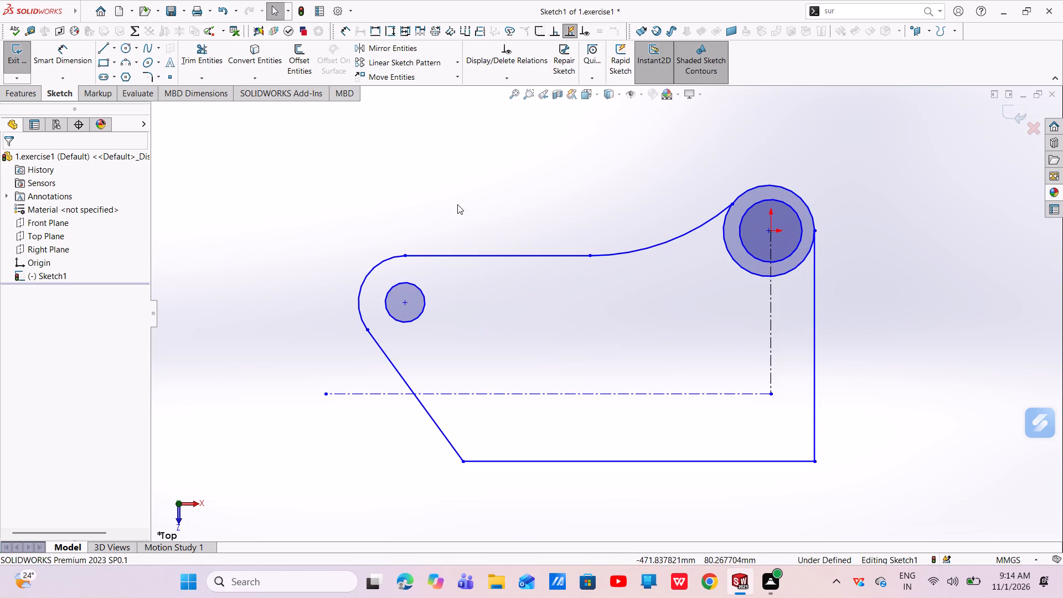
pyautogui.scroll(-4, 725, 217)
pyautogui.click(694, 234)
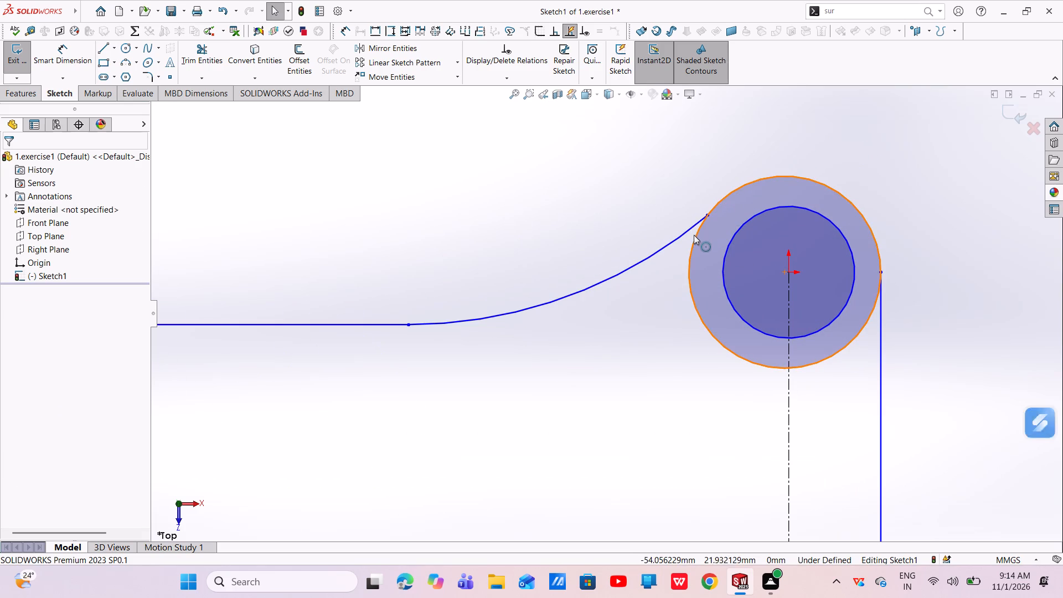
pyautogui.keyDown('ctrl'); pyautogui.click(660, 245); pyautogui.keyUp('ctrl')
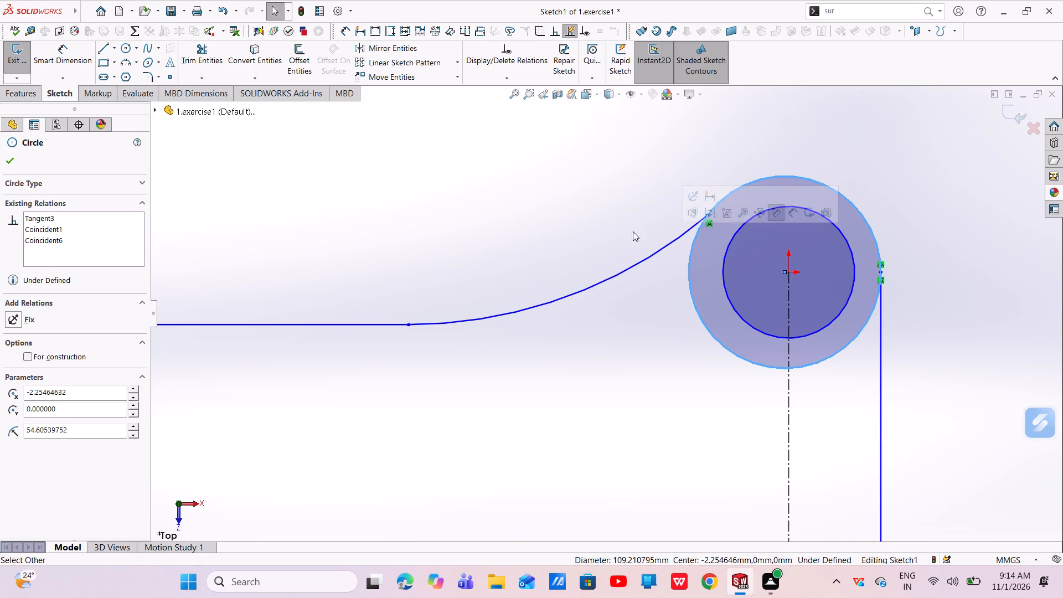
pyautogui.click(610, 224)
pyautogui.click(860, 332)
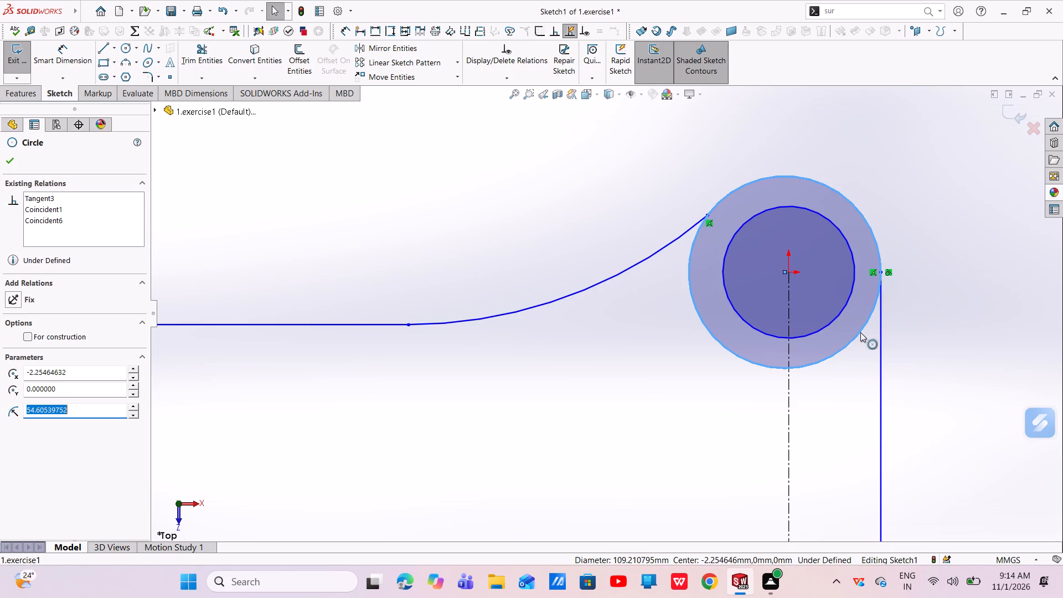
pyautogui.keyDown('ctrl'); pyautogui.click(882, 347); pyautogui.keyUp('ctrl')
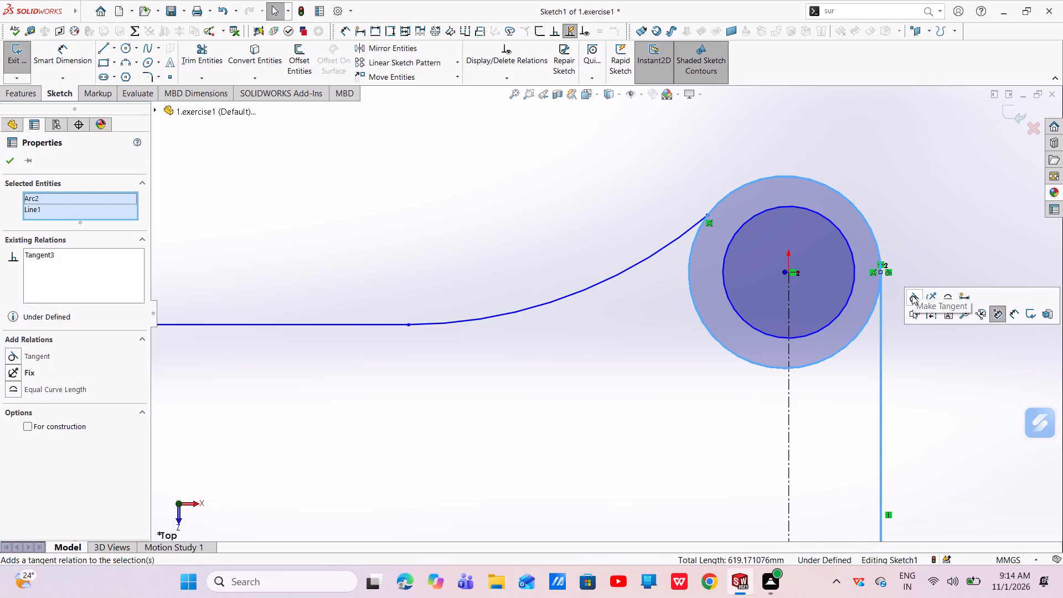
pyautogui.click(912, 295)
pyautogui.click(876, 234)
# Dimension the outer circle's diameter as 76 mm.
pyautogui.scroll(1, 882, 240)
pyautogui.scroll(-1, 882, 240)
pyautogui.scroll(4, 882, 240)
pyautogui.scroll(-1, 881, 240)
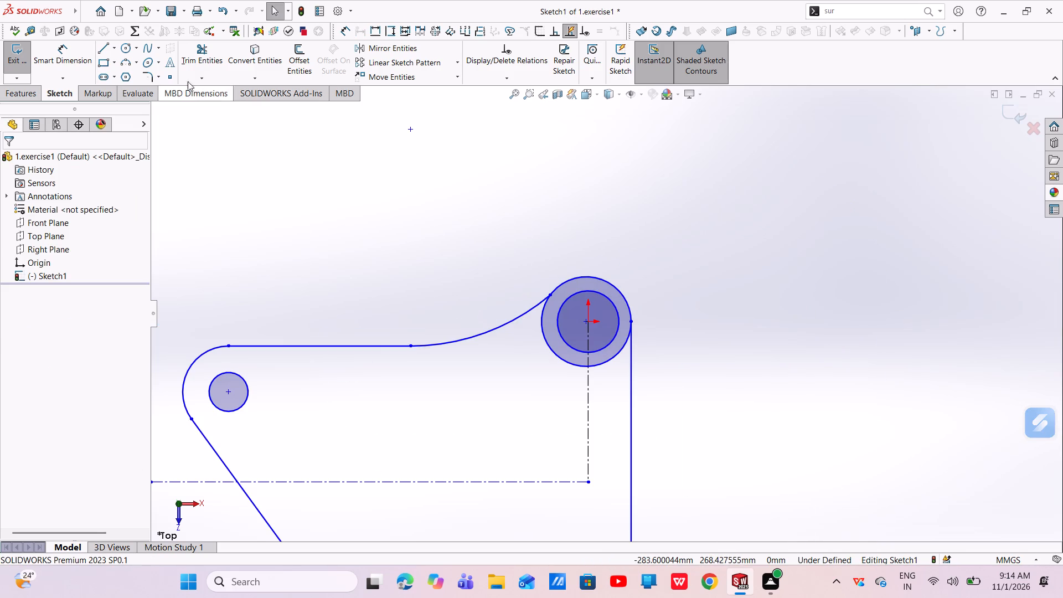
pyautogui.click(71, 55)
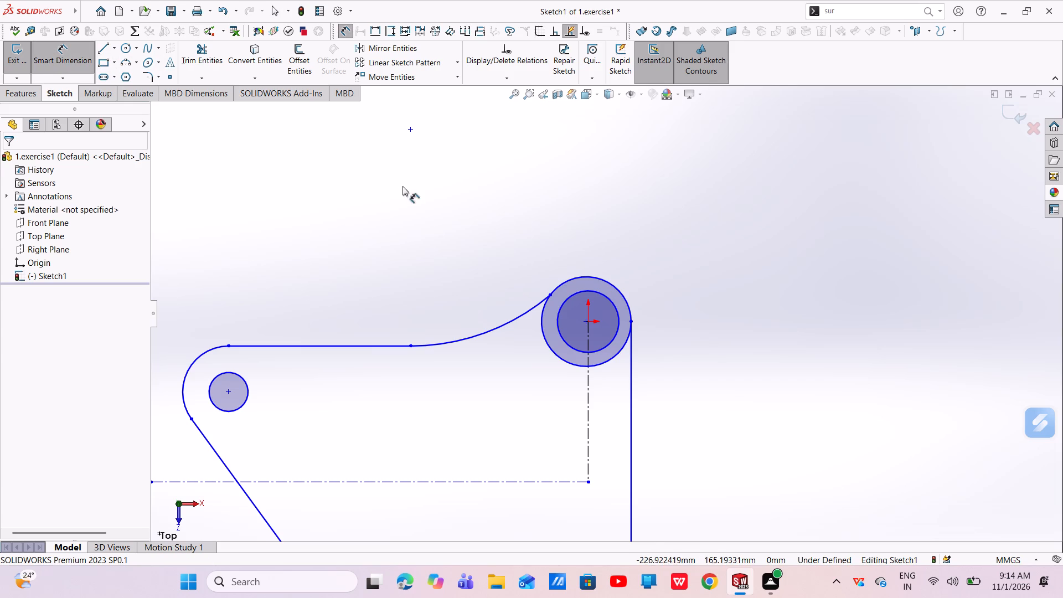
pyautogui.click(594, 278)
pyautogui.click(666, 266)
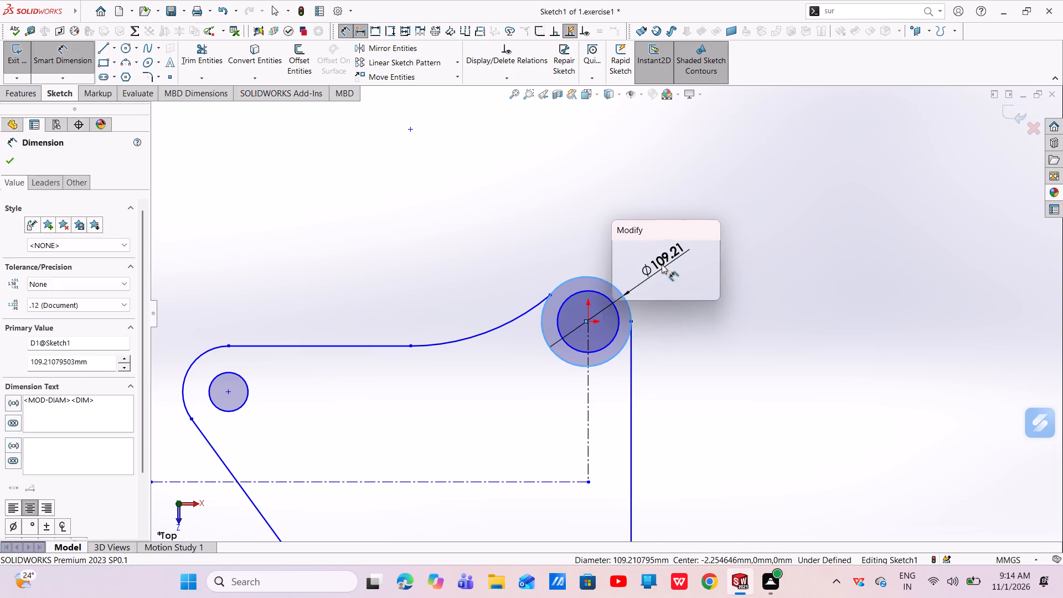
pyautogui.press('BackSpace')
pyautogui.write('76')
pyautogui.press('Return')
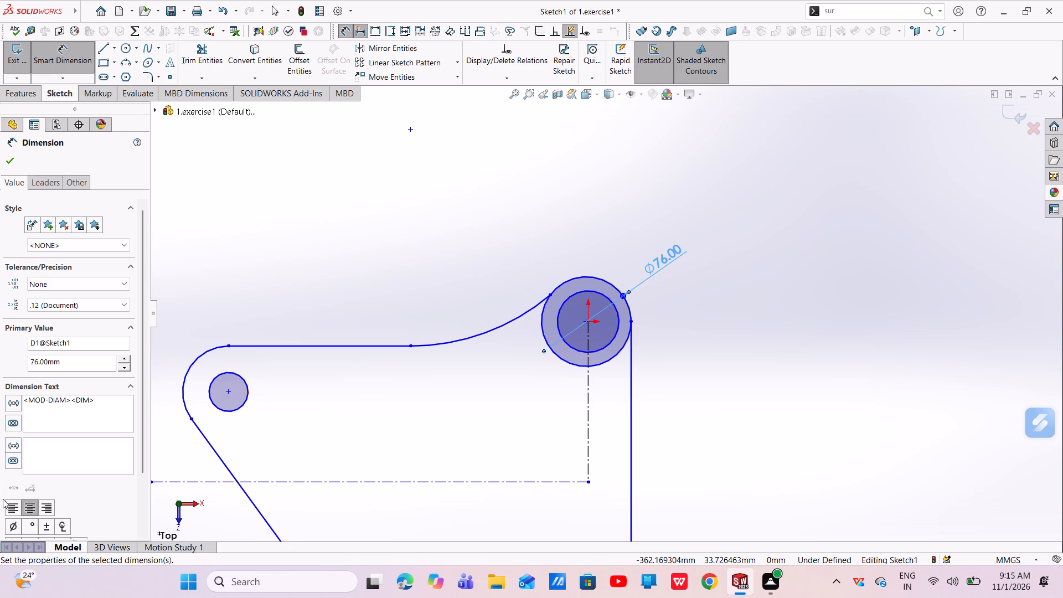
# Dimension the inner circle's diameter as 50.8 mm.
pyautogui.click(586, 293)
pyautogui.click(564, 207)
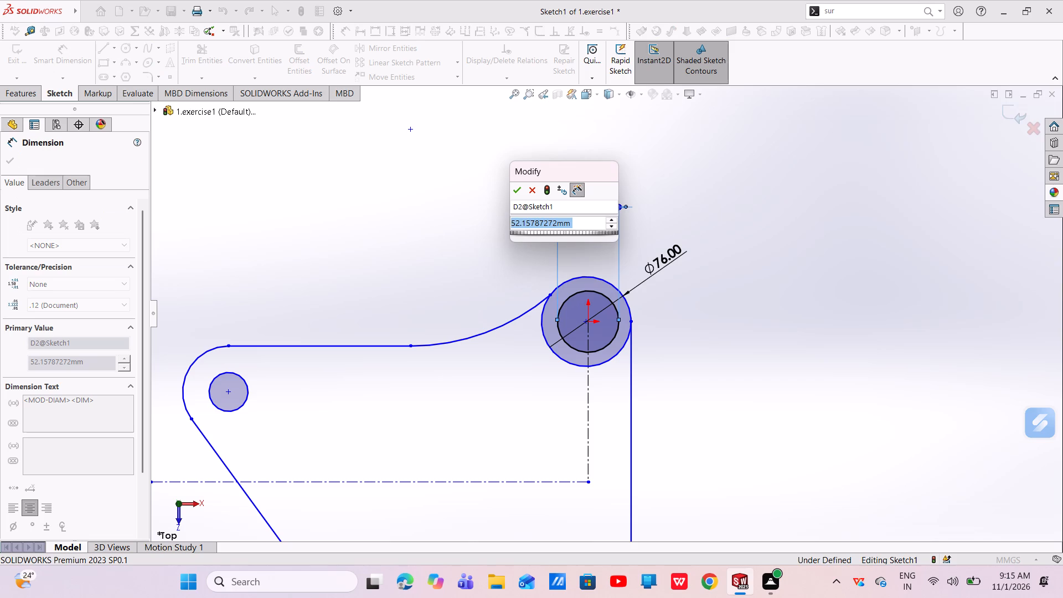
pyautogui.press('BackSpace')
pyautogui.write('50.8')
pyautogui.press('Return')
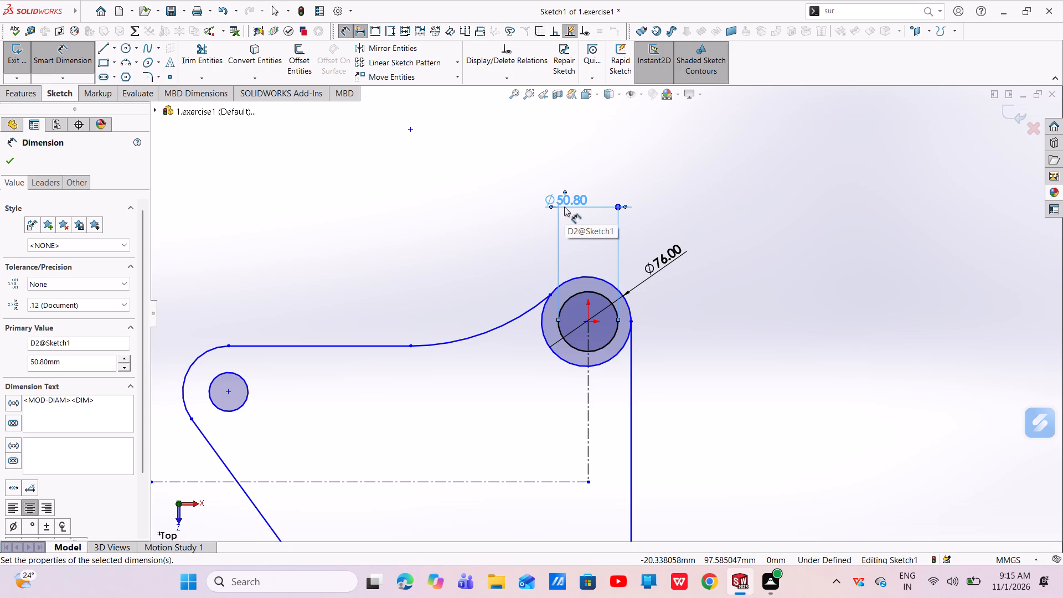
# Dimension the vertical distance from the inner circle's centre to the profile's bottom line as 140 mm.
pyautogui.scroll(3, 587, 338)
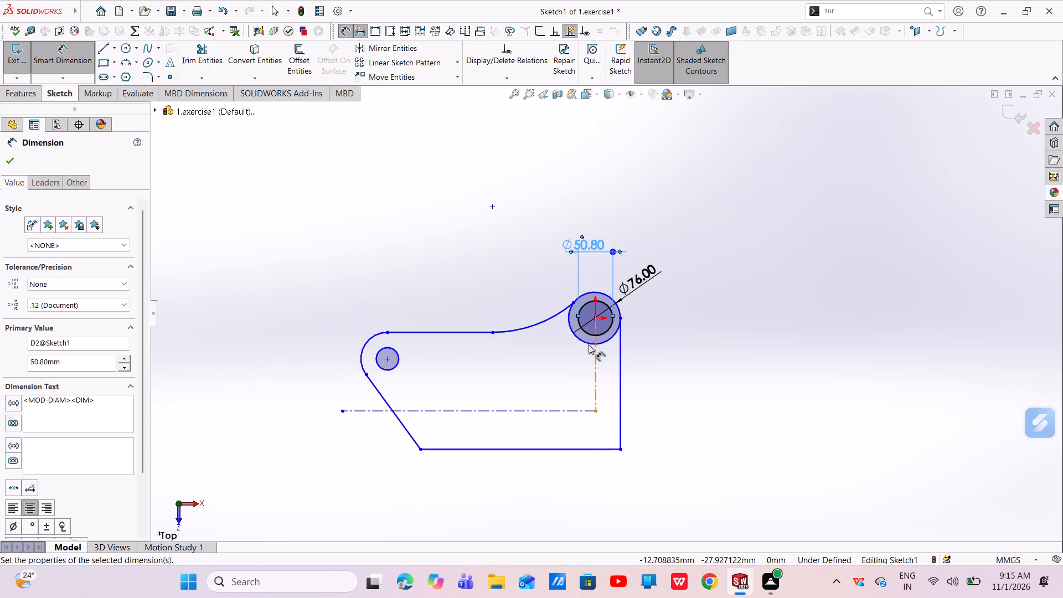
pyautogui.scroll(-3, 593, 392)
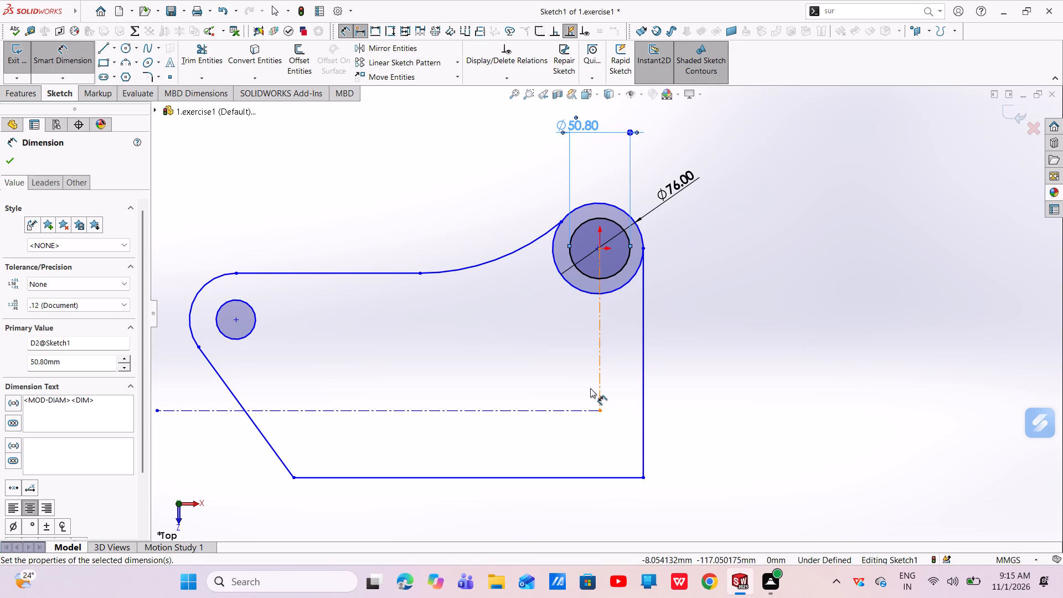
pyautogui.click(600, 246)
pyautogui.click(618, 476)
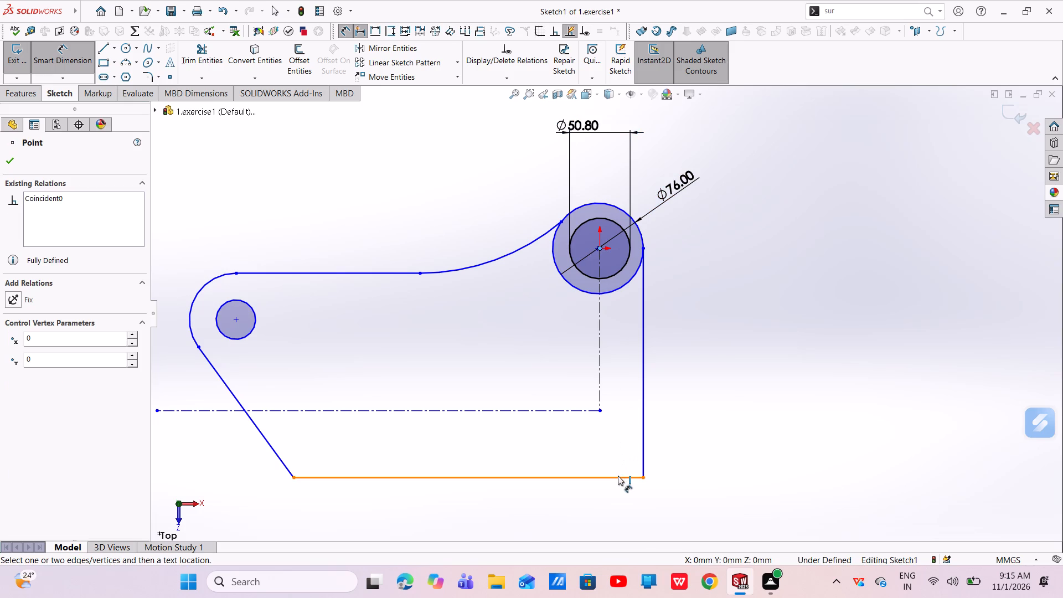
pyautogui.click(797, 336)
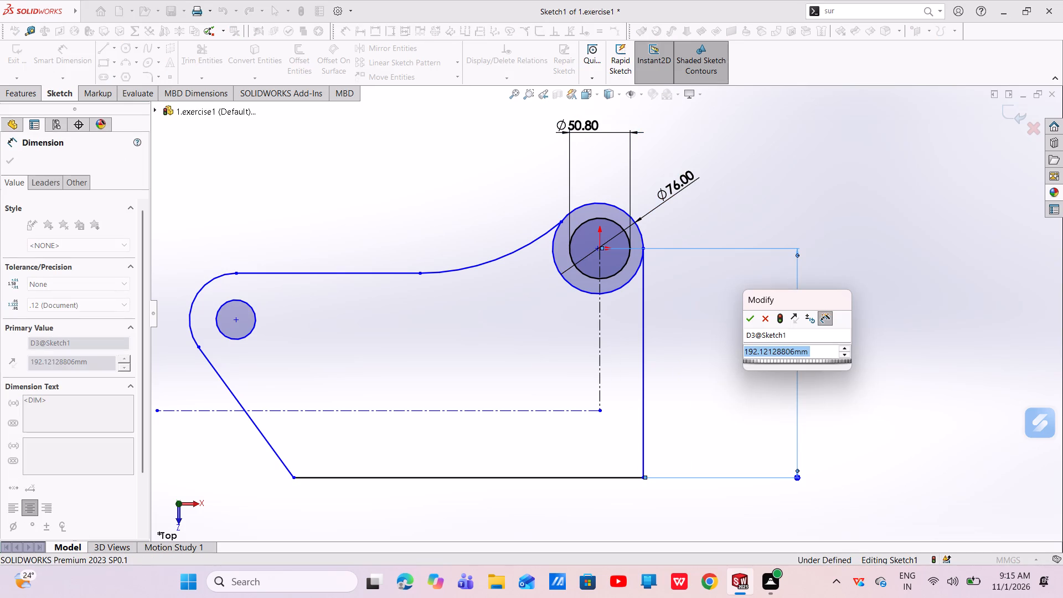
pyautogui.press('BackSpace')
pyautogui.write('140')
pyautogui.press('Return')
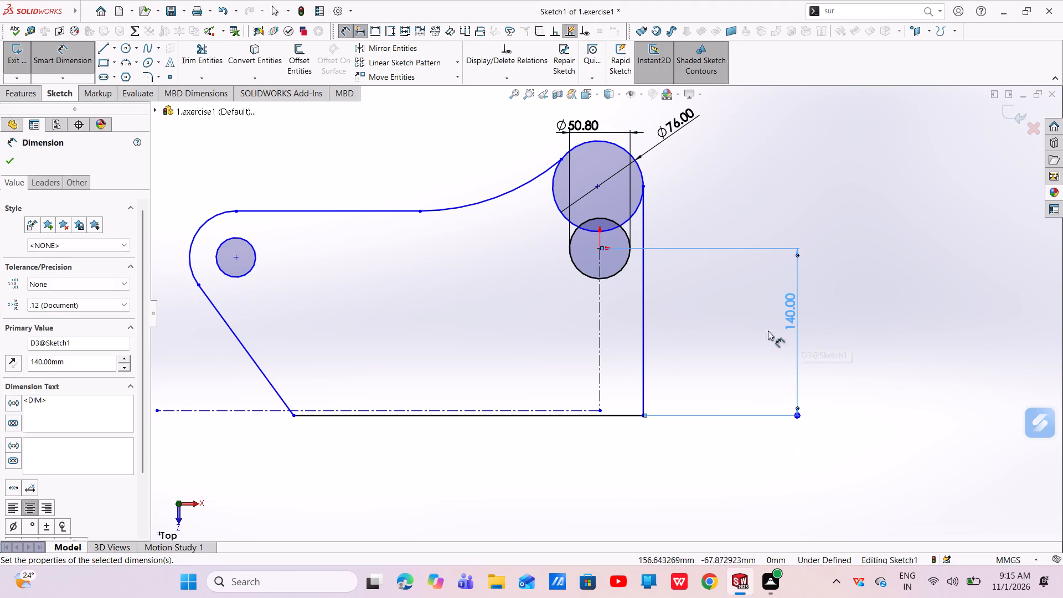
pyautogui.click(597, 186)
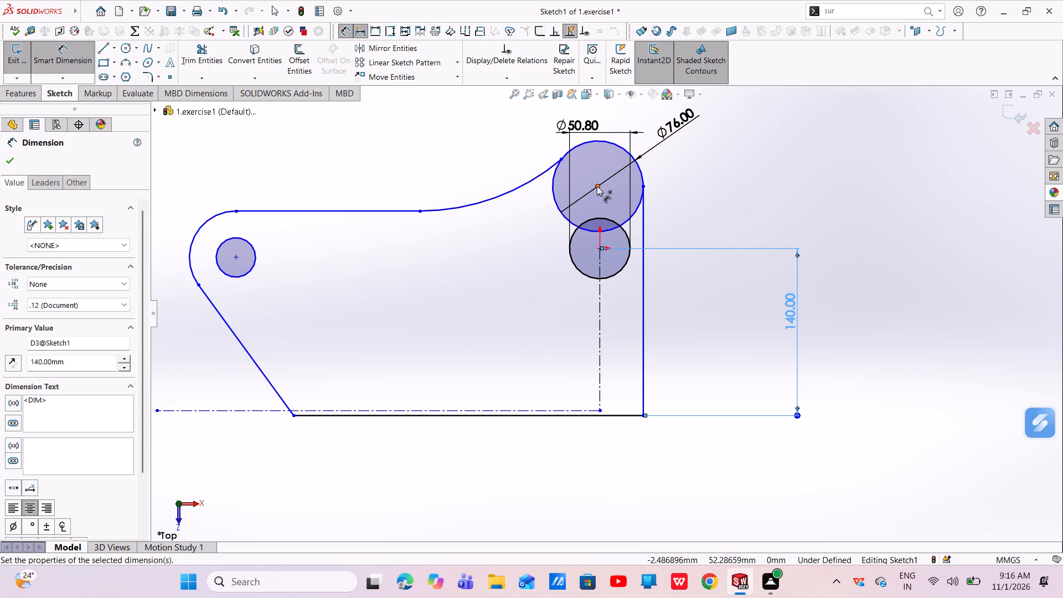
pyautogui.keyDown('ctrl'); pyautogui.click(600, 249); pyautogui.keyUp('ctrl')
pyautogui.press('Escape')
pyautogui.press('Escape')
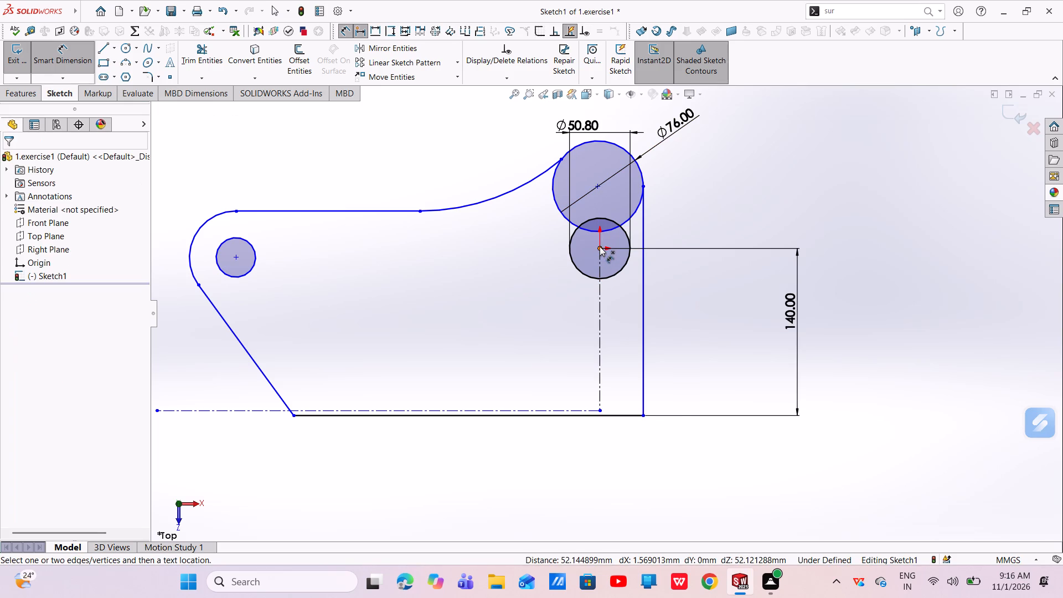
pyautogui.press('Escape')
# Make the 76 mm circle's centre coincident with the inner circle's centre at the origin.
pyautogui.click(596, 185)
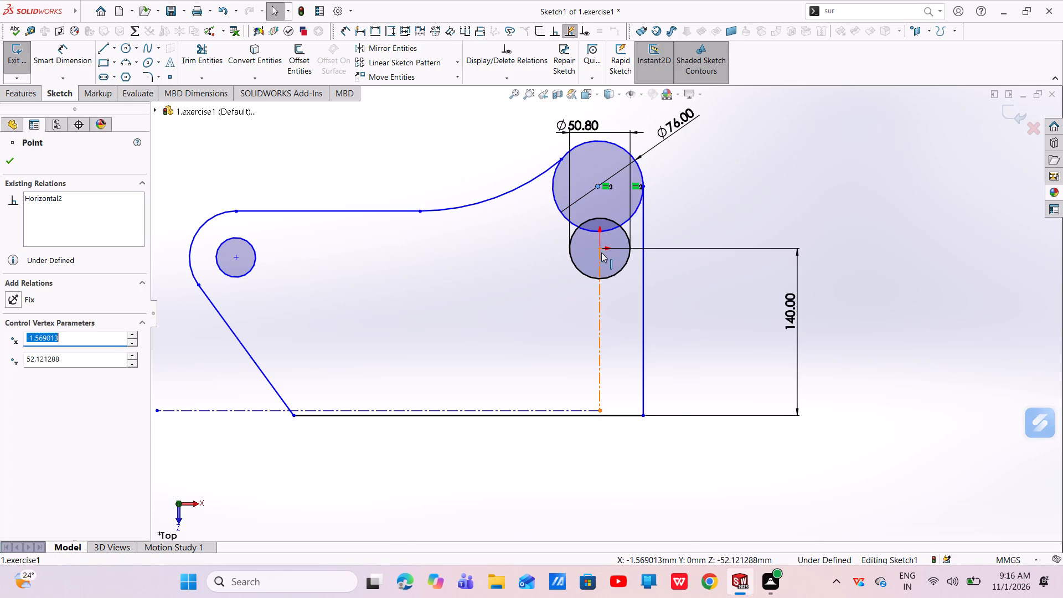
pyautogui.keyDown('ctrl'); pyautogui.click(601, 250); pyautogui.keyUp('ctrl')
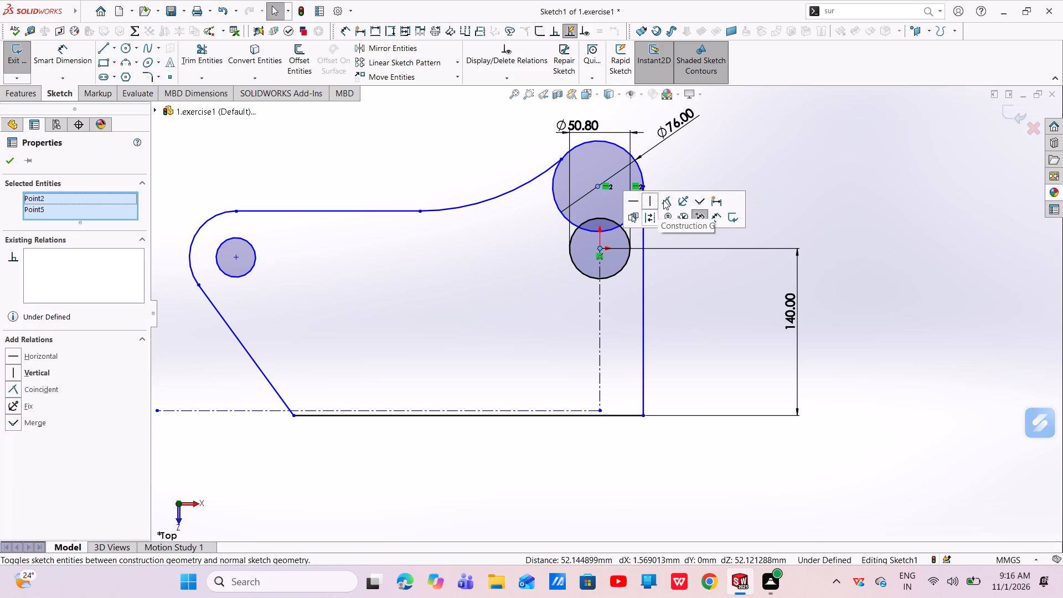
pyautogui.click(667, 203)
pyautogui.press('Escape')
pyautogui.press('Escape')
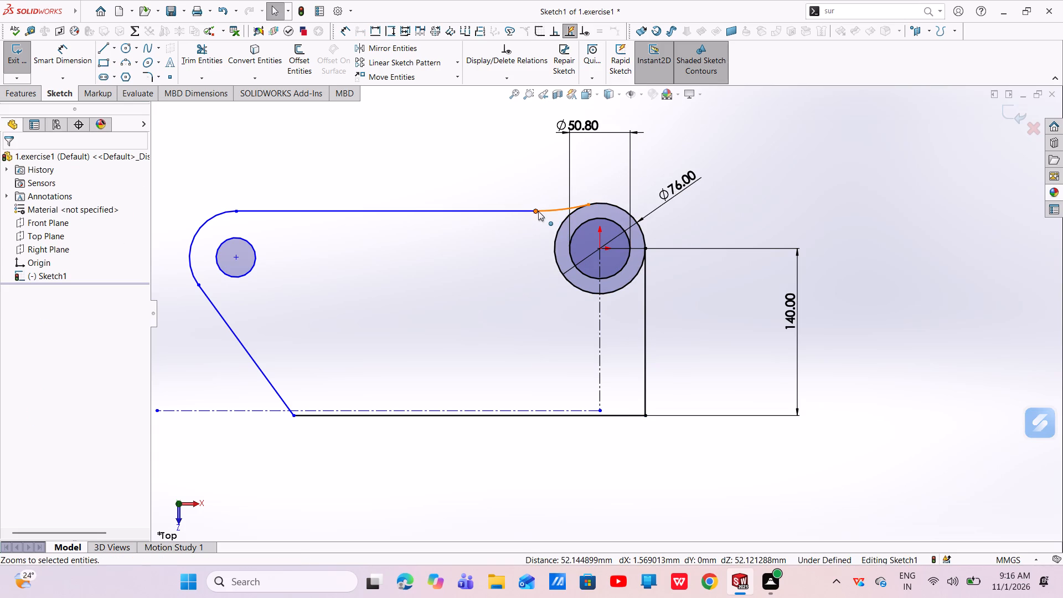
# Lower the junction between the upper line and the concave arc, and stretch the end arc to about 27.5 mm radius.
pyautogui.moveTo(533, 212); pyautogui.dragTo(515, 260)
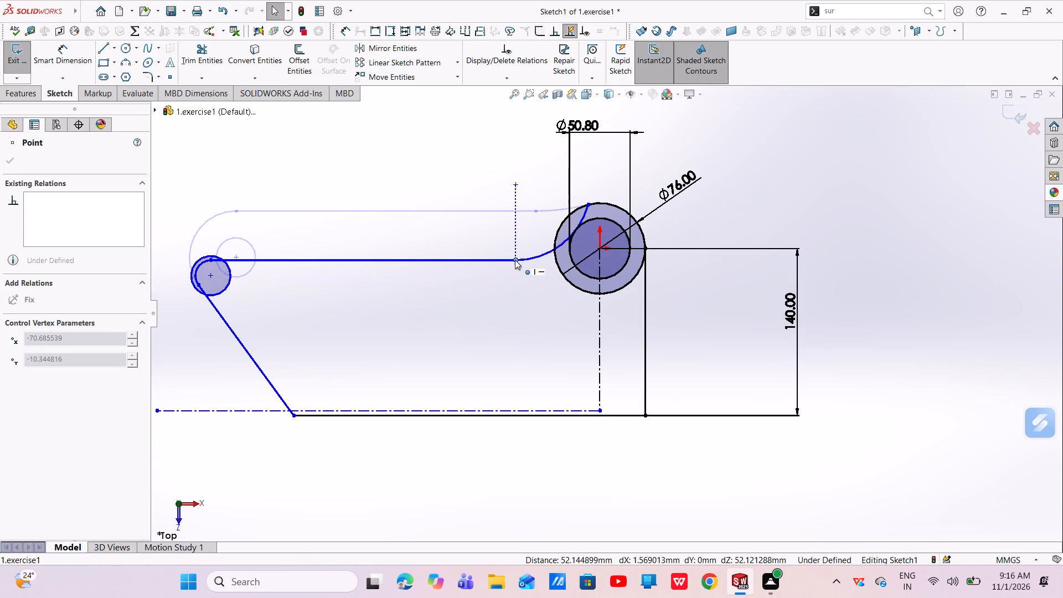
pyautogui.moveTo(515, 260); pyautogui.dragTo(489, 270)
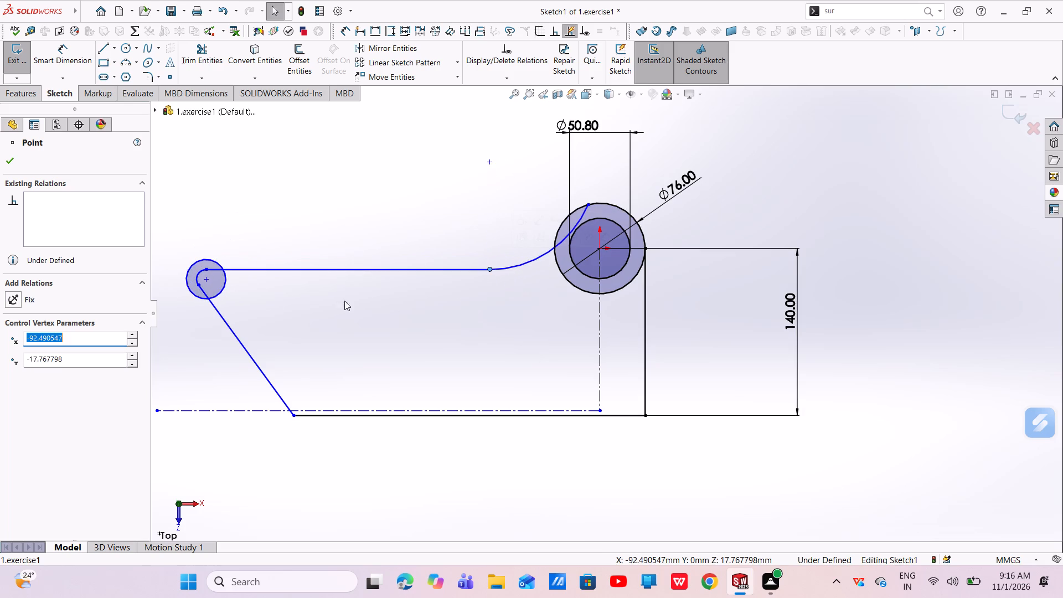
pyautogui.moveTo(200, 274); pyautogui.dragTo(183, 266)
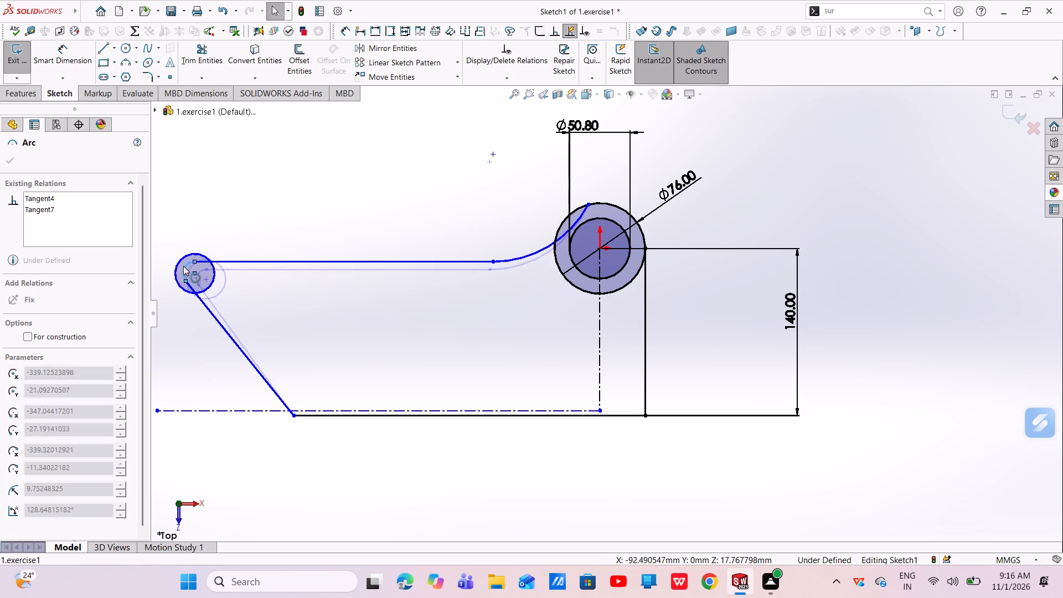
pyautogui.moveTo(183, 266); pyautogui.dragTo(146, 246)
# Lower the upper line's junction with the concave arc, and slide the arc's other endpoint along the outer circle to about X -33.8, Y 17.4.
pyautogui.scroll(2, 437, 307)
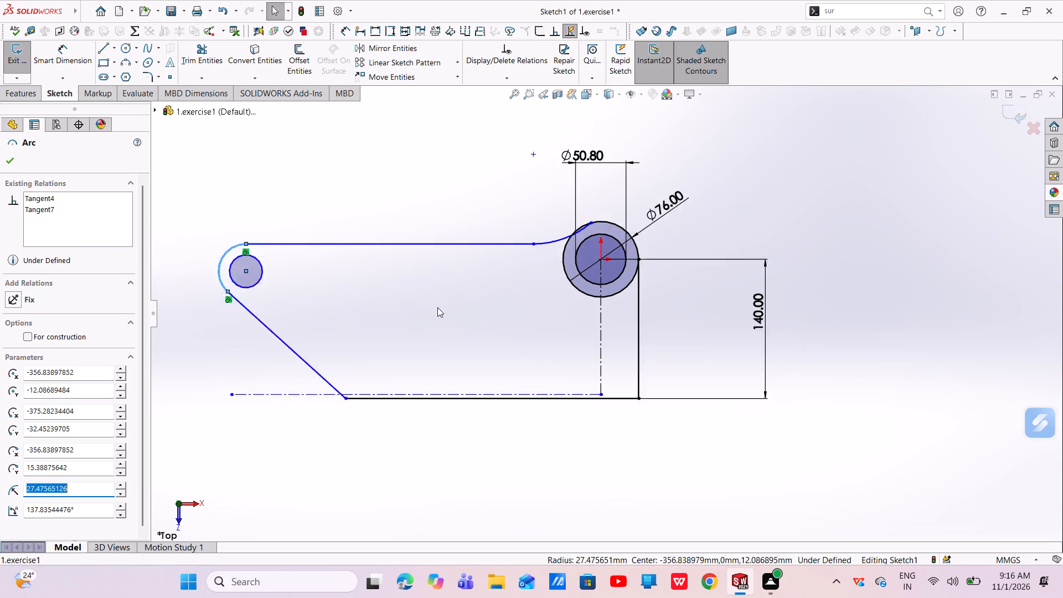
pyautogui.scroll(2, 437, 307)
pyautogui.scroll(-3, 543, 292)
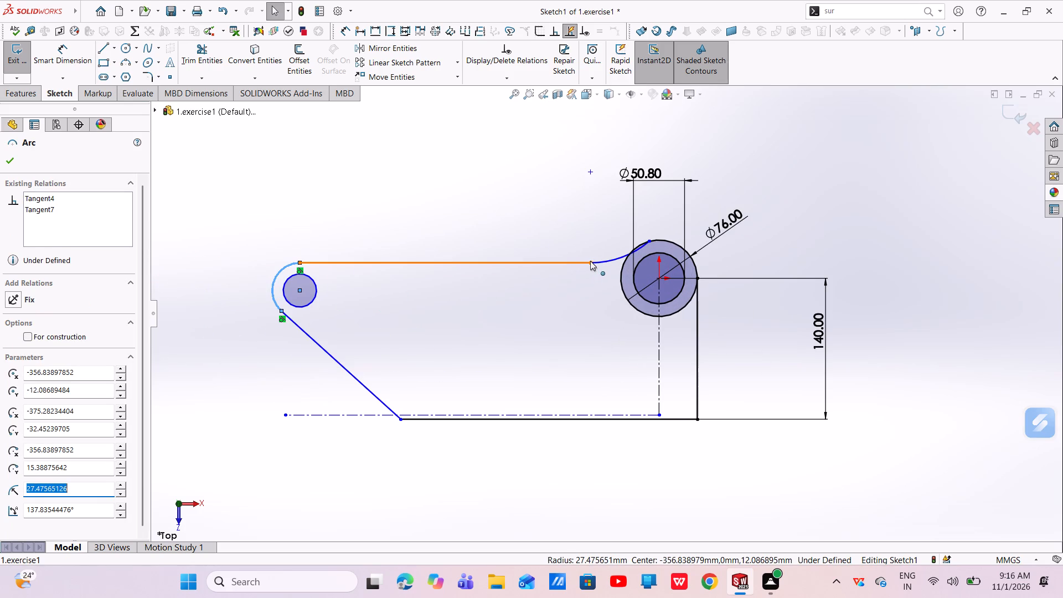
pyautogui.moveTo(590, 260); pyautogui.dragTo(564, 287)
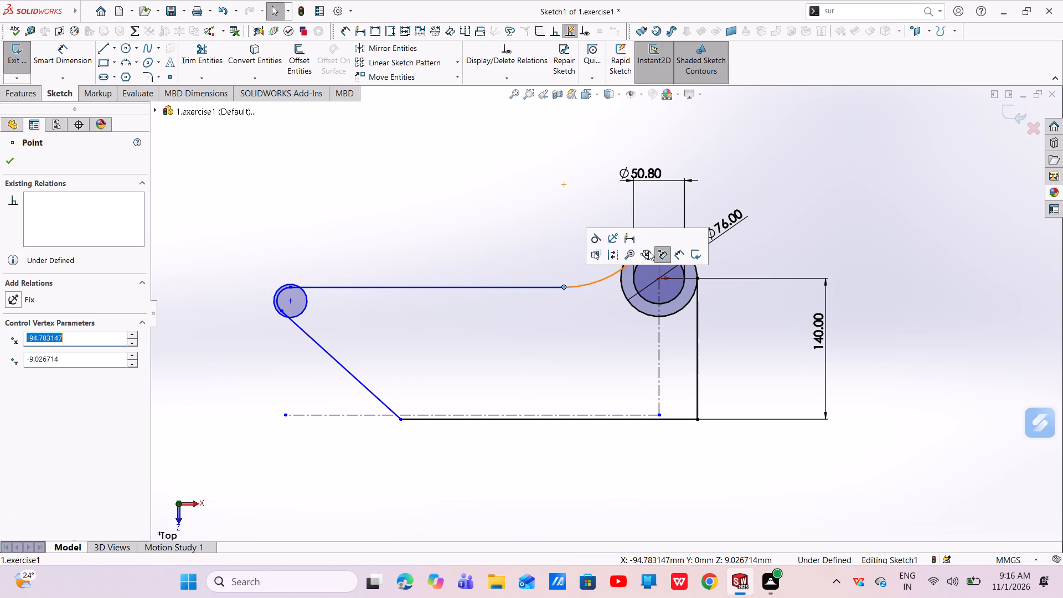
pyautogui.click(560, 352)
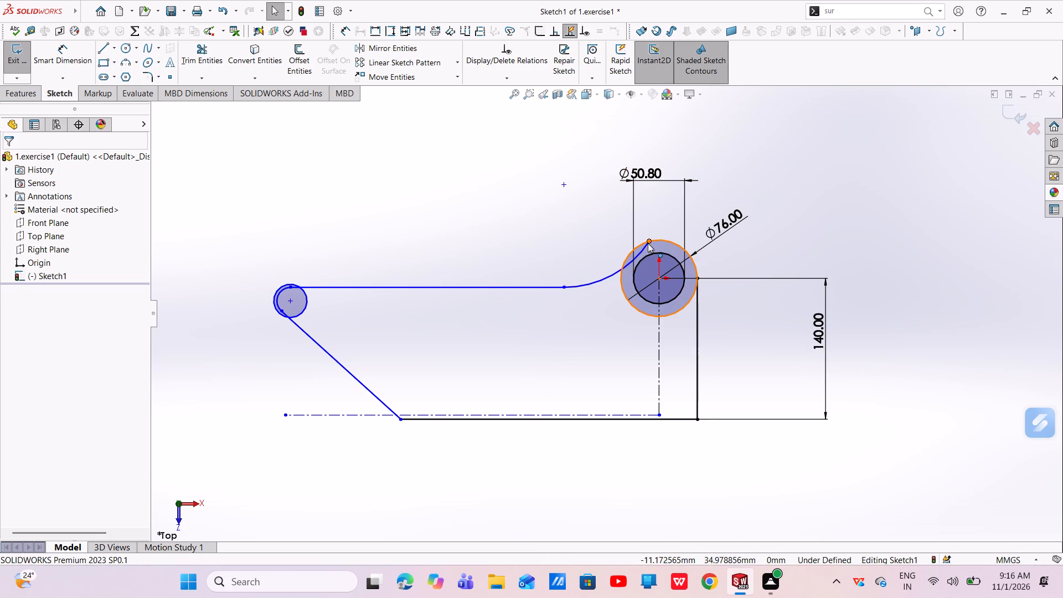
pyautogui.moveTo(648, 242); pyautogui.dragTo(621, 259)
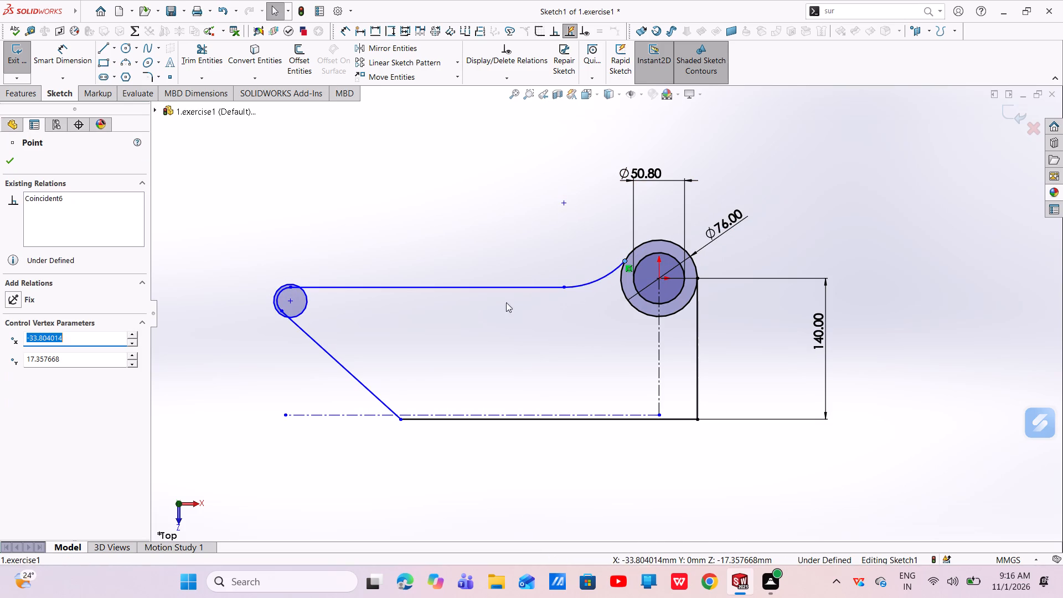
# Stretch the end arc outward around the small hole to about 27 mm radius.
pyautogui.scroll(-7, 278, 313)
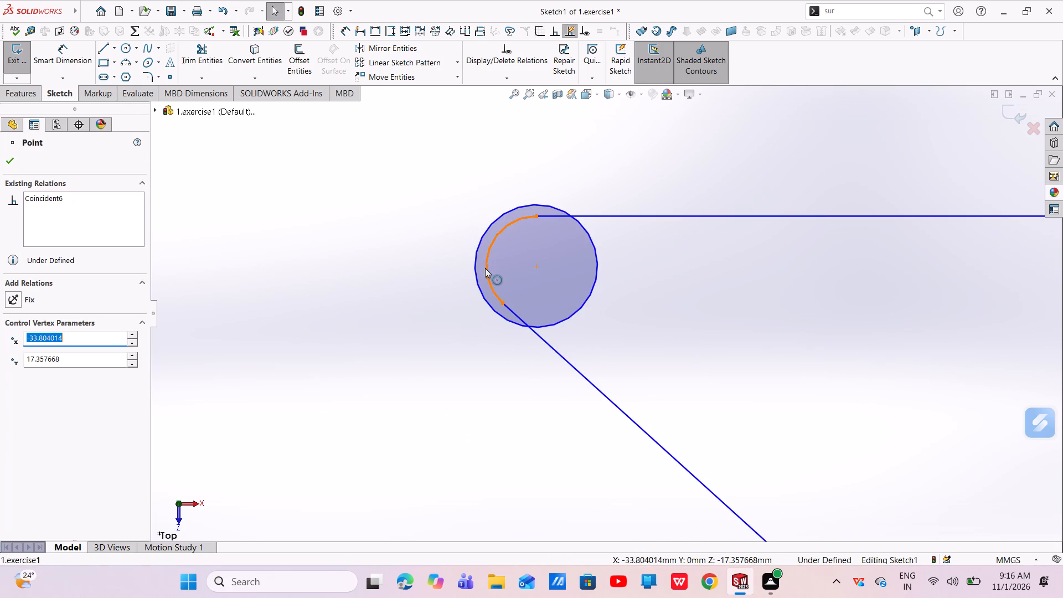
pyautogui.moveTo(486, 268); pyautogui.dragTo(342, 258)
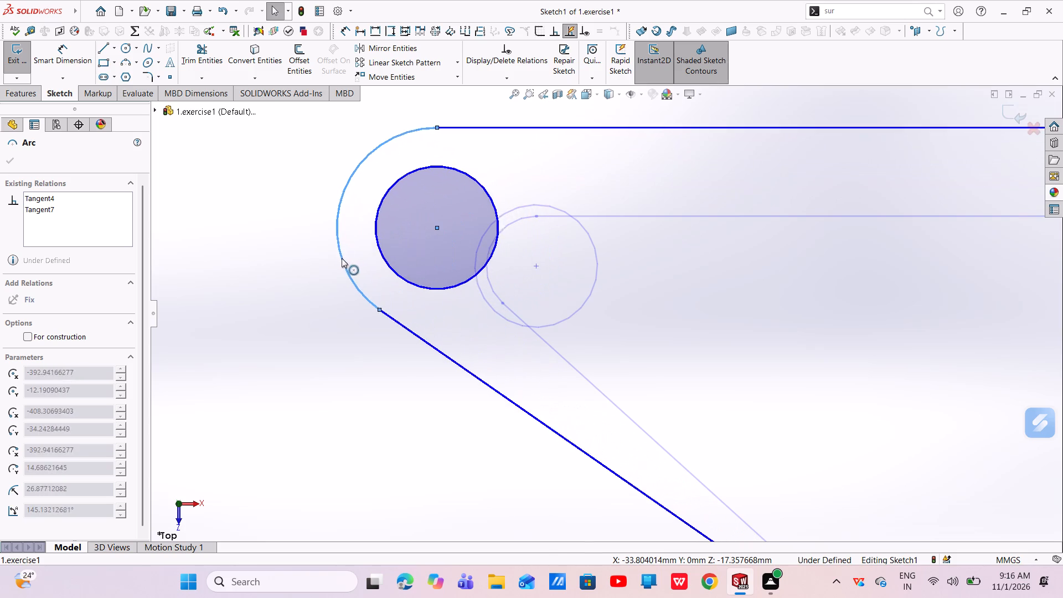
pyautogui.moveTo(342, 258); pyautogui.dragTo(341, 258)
# Move the junction between the upper line and the concave arc to about X -106, Y -25.6.
pyautogui.scroll(3, 588, 287)
pyautogui.scroll(-1, 589, 287)
pyautogui.scroll(4, 589, 287)
pyautogui.scroll(4, 710, 293)
pyautogui.scroll(-5, 758, 289)
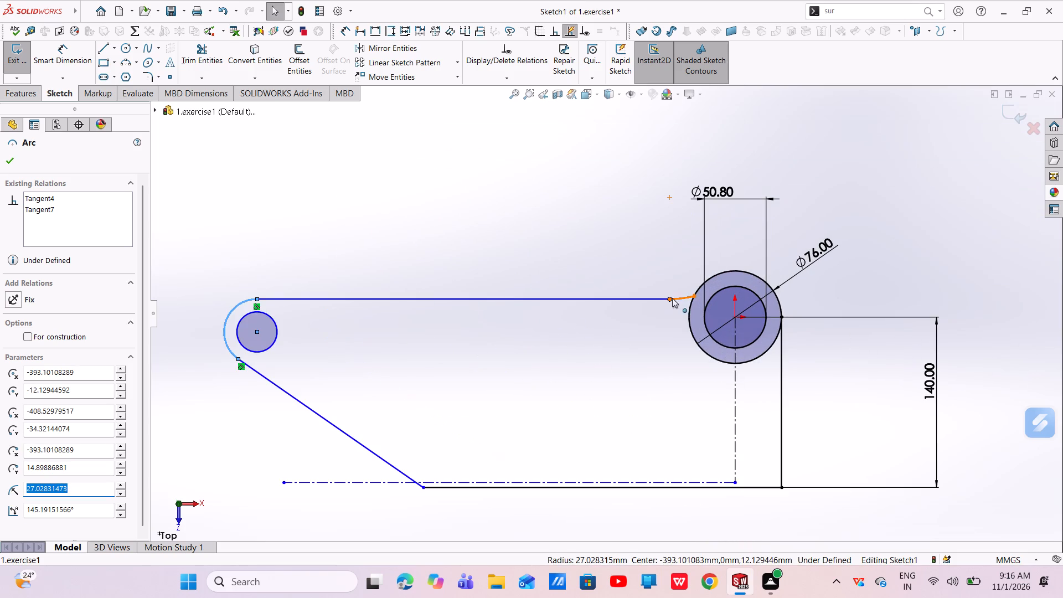
pyautogui.moveTo(669, 299); pyautogui.dragTo(605, 348)
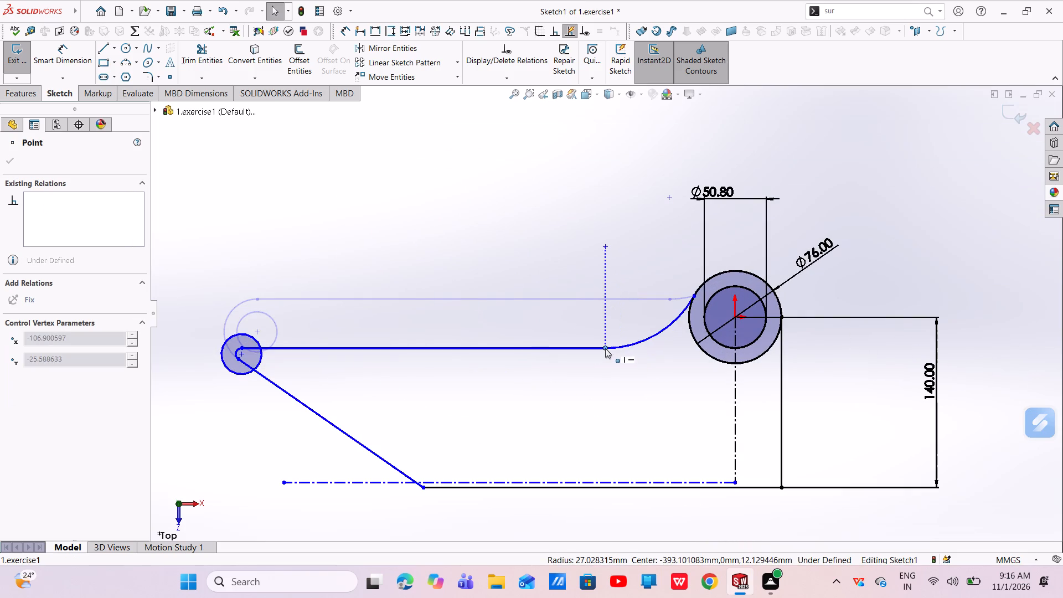
pyautogui.moveTo(605, 348); pyautogui.dragTo(606, 348)
pyautogui.scroll(2, 518, 374)
pyautogui.scroll(-4, 518, 374)
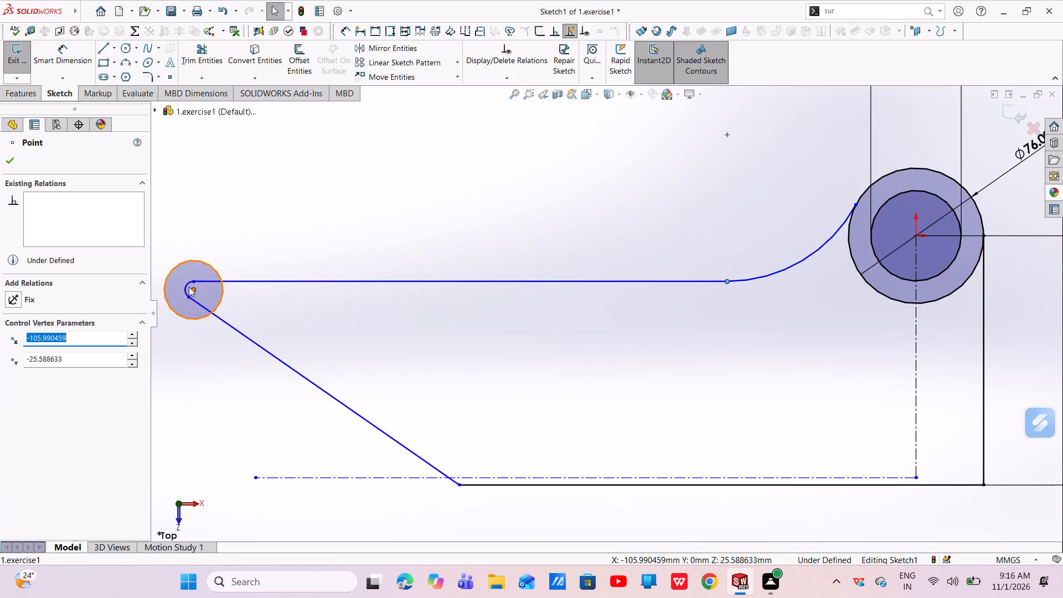
# Reposition the end arc together with the small hole so their shared centre sits at about X -384, Y -49.5.
pyautogui.moveTo(185, 285); pyautogui.dragTo(168, 280)
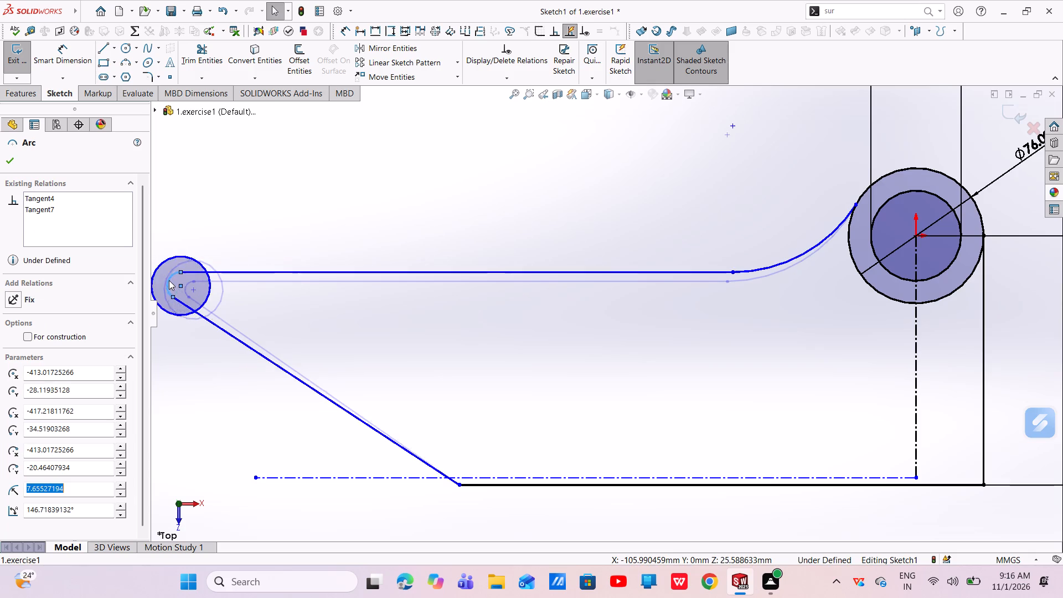
pyautogui.moveTo(179, 287); pyautogui.dragTo(196, 291)
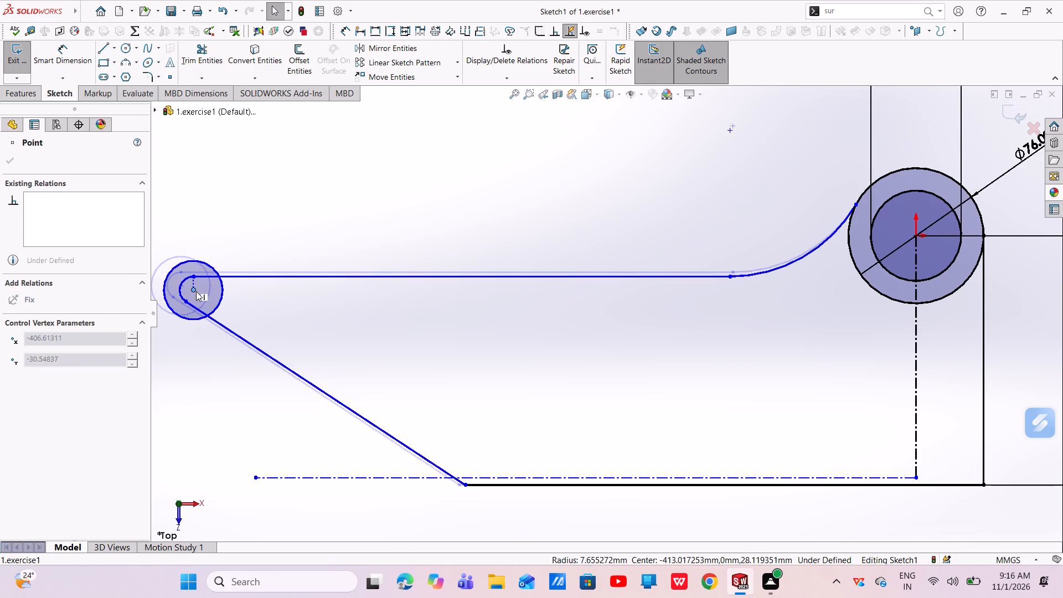
pyautogui.moveTo(196, 291); pyautogui.dragTo(231, 324)
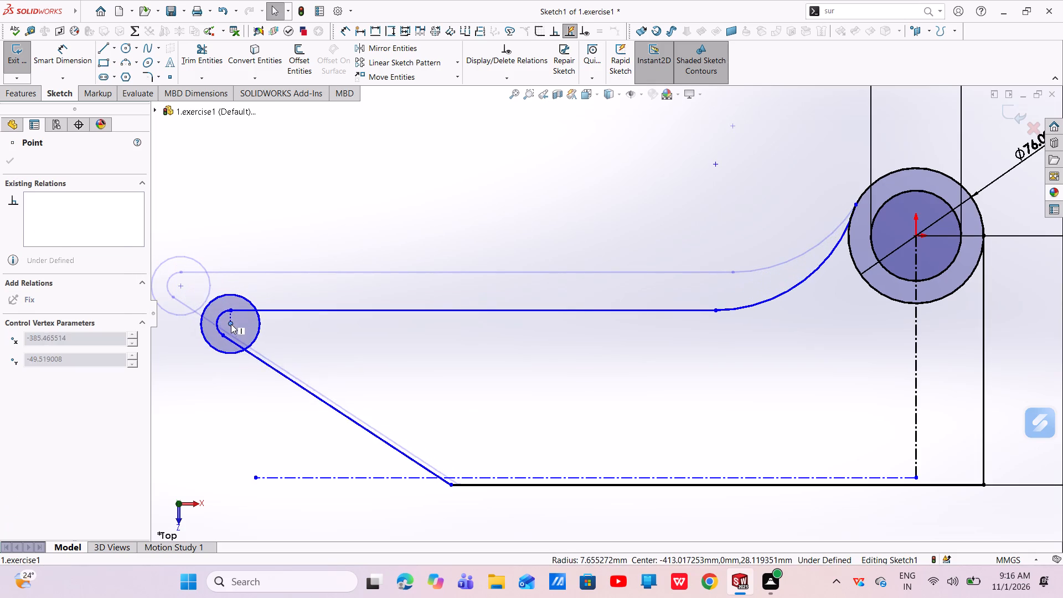
pyautogui.moveTo(231, 324); pyautogui.dragTo(233, 324)
pyautogui.scroll(-6, 234, 330)
pyautogui.press('Escape')
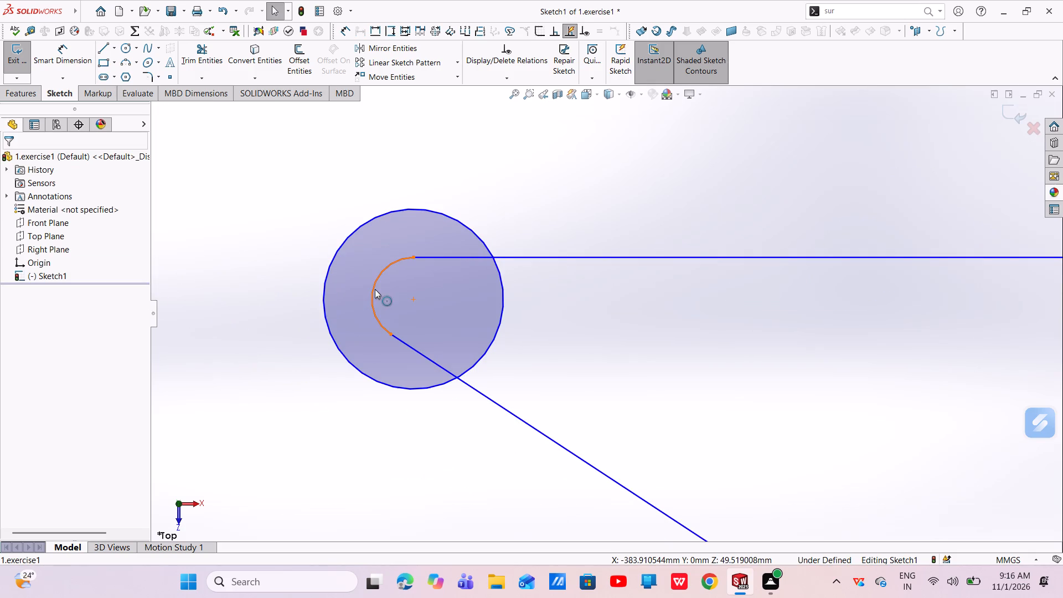
# Stretch the end arc outward around the small hole to about 21.6 mm radius, centred near X -405.5, Y -43.1.
pyautogui.moveTo(375, 289); pyautogui.dragTo(305, 312)
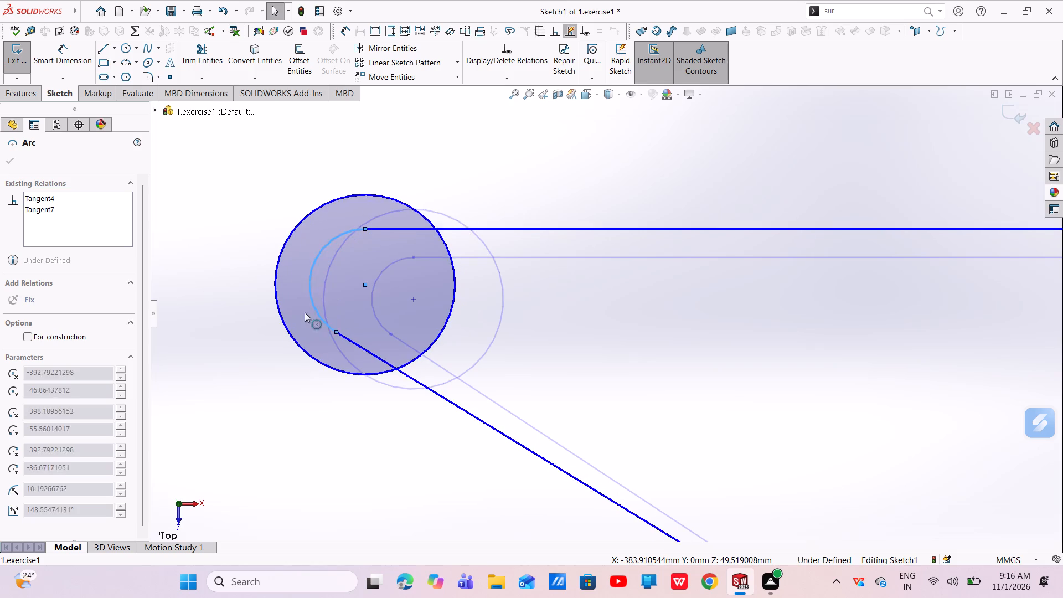
pyautogui.moveTo(305, 312); pyautogui.dragTo(266, 378)
pyautogui.scroll(4, 469, 349)
pyautogui.scroll(1, 727, 327)
pyautogui.scroll(-1, 727, 326)
pyautogui.scroll(4, 727, 326)
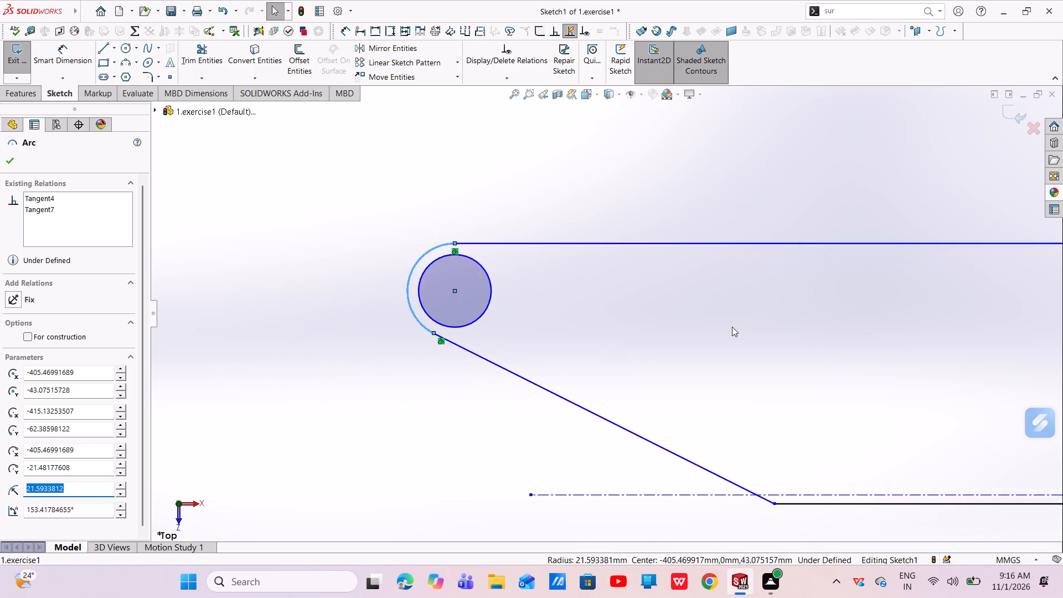
pyautogui.scroll(3, 732, 327)
pyautogui.scroll(-2, 878, 266)
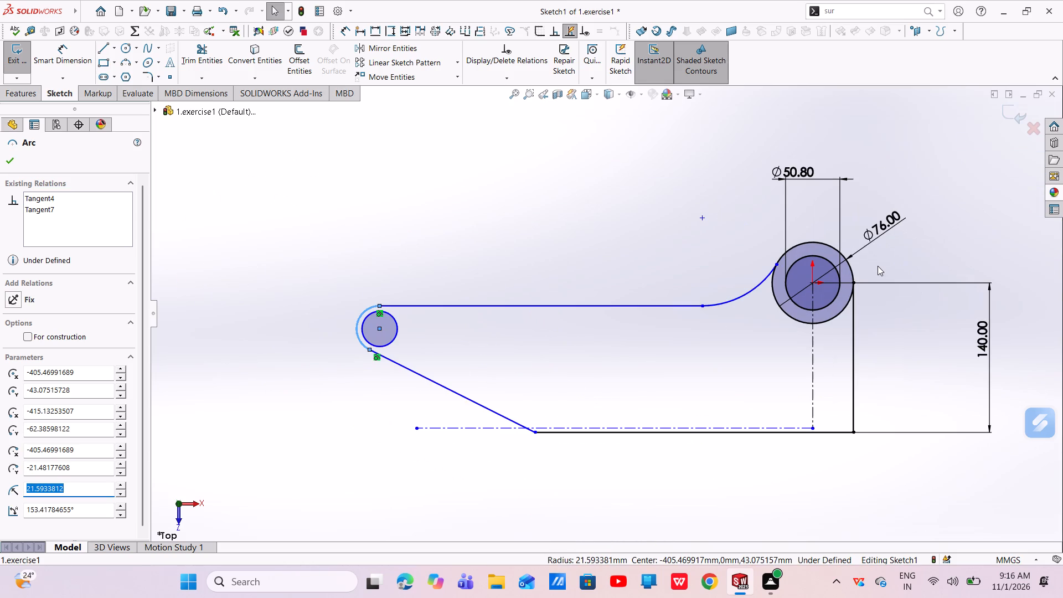
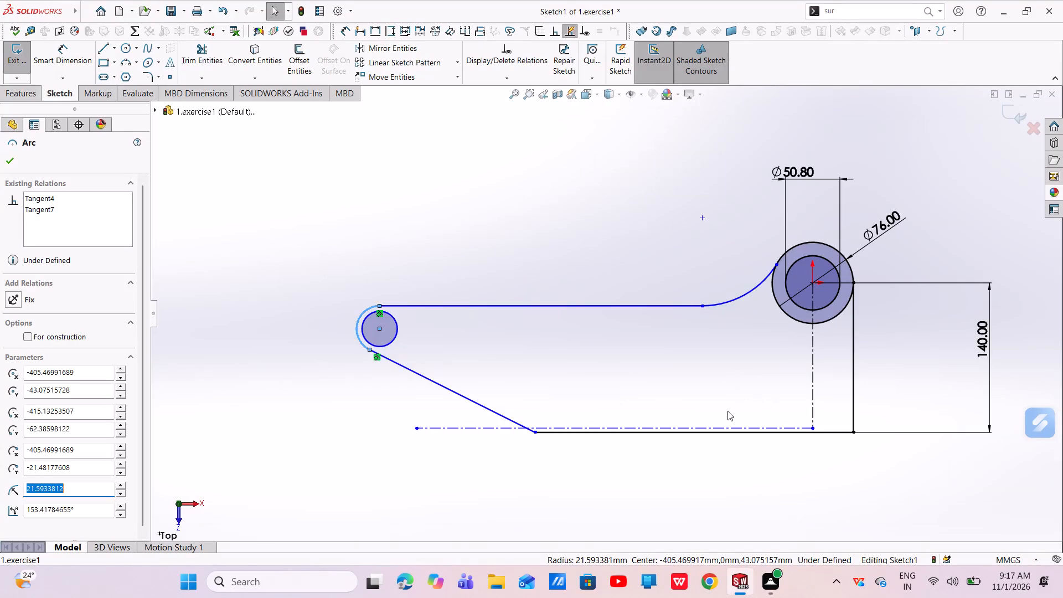
# Fillet the lower corner between the long horizontal base line and the vertical side line with a 19 mm radius.
pyautogui.scroll(1, 727, 408)
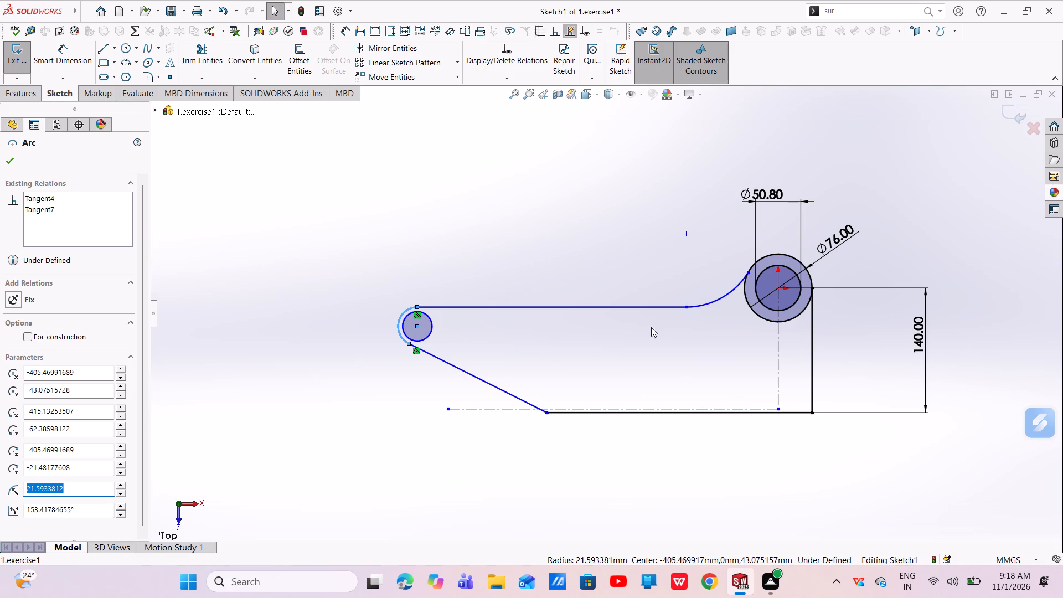
pyautogui.click(8, 162)
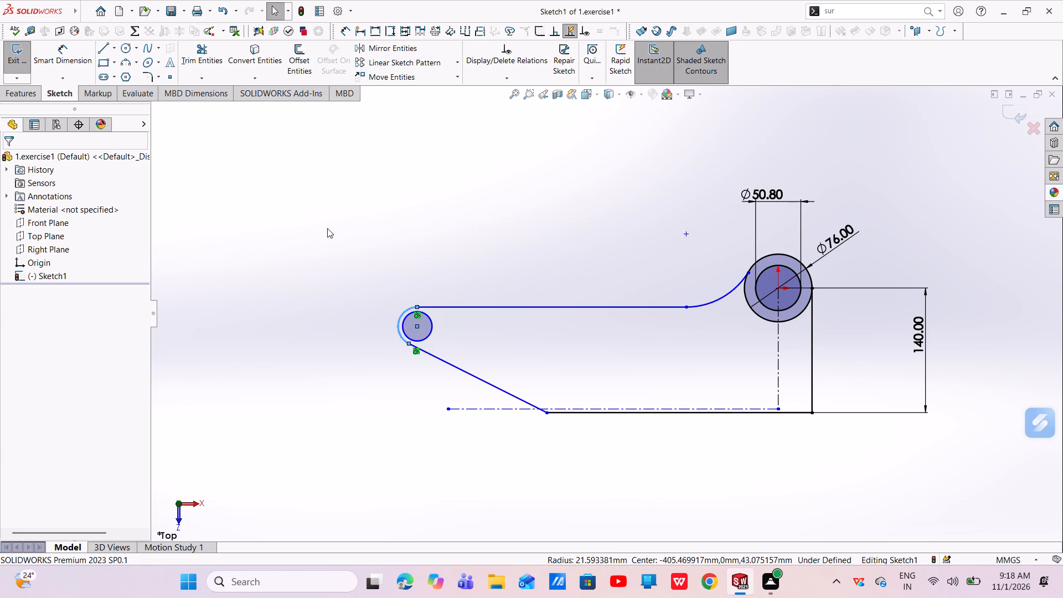
pyautogui.click(146, 80)
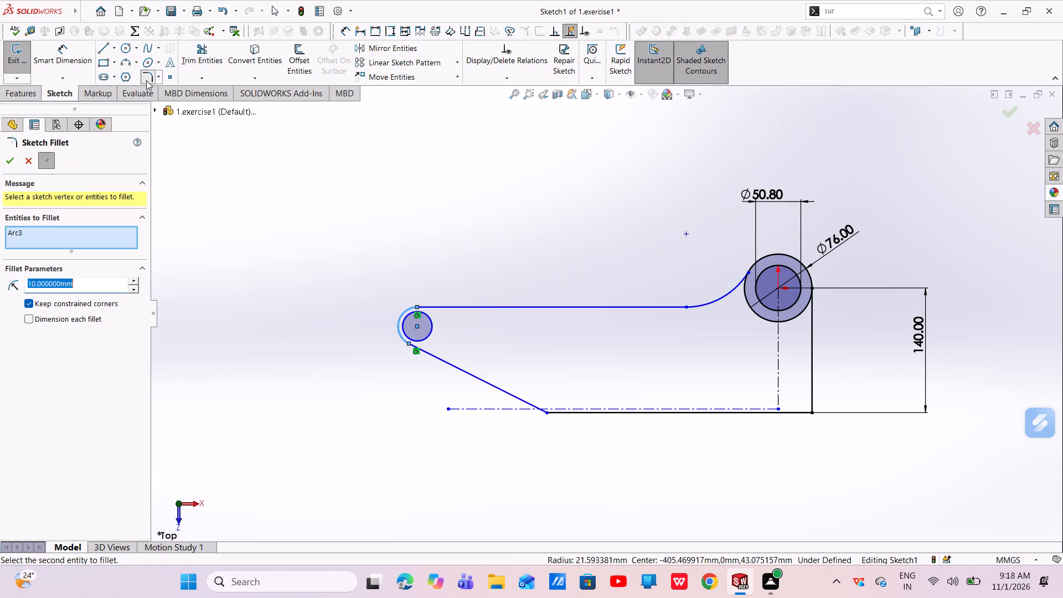
pyautogui.press('BackSpace')
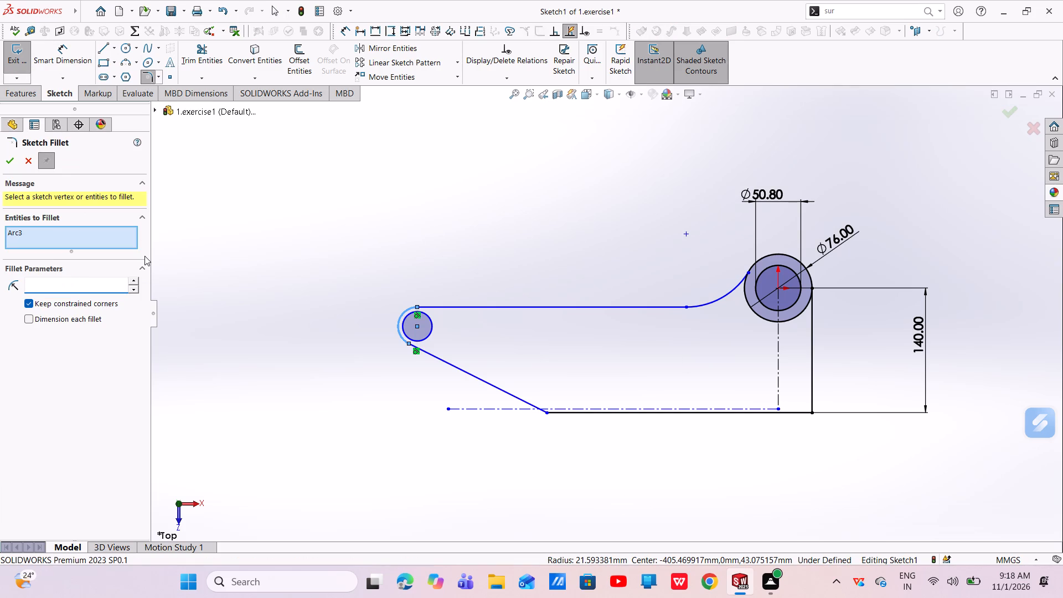
pyautogui.write('19')
pyautogui.press('Return')
pyautogui.scroll(-6, 786, 395)
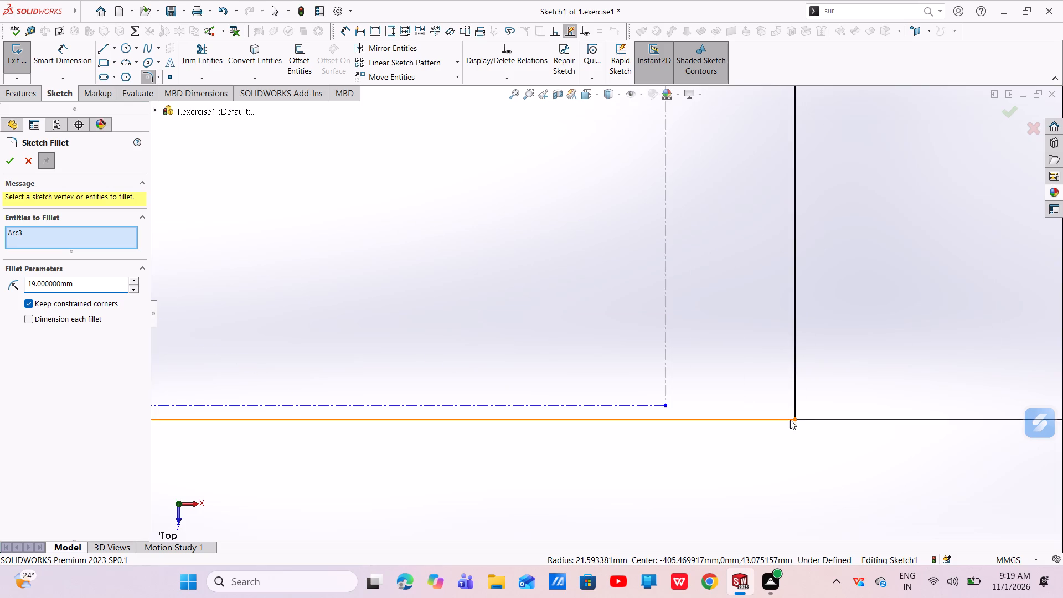
pyautogui.click(8, 233)
pyautogui.rightClick(8, 233)
pyautogui.click(39, 254)
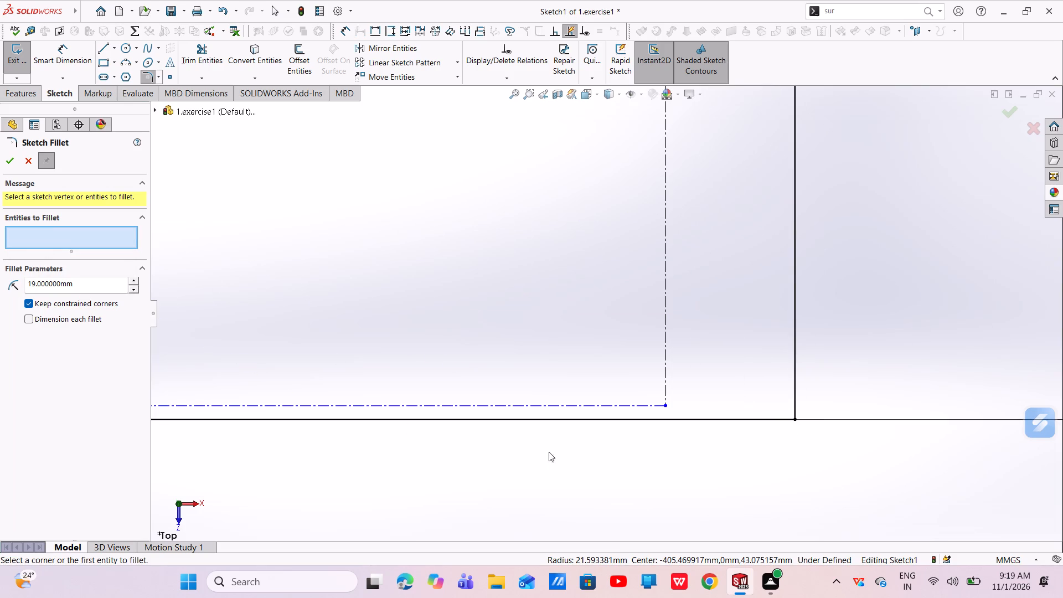
pyautogui.click(794, 419)
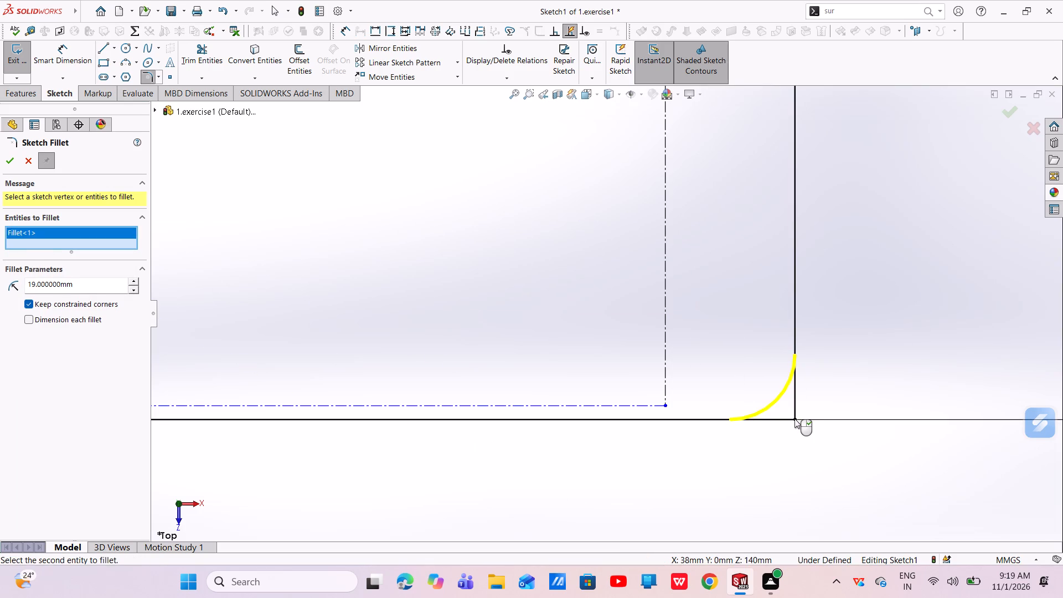
pyautogui.rightClick(794, 419)
# Move the horizontal construction centreline, with its junction to the vertical centreline, up to about 90.9 mm below the origin.
pyautogui.scroll(5, 761, 428)
pyautogui.scroll(2, 381, 379)
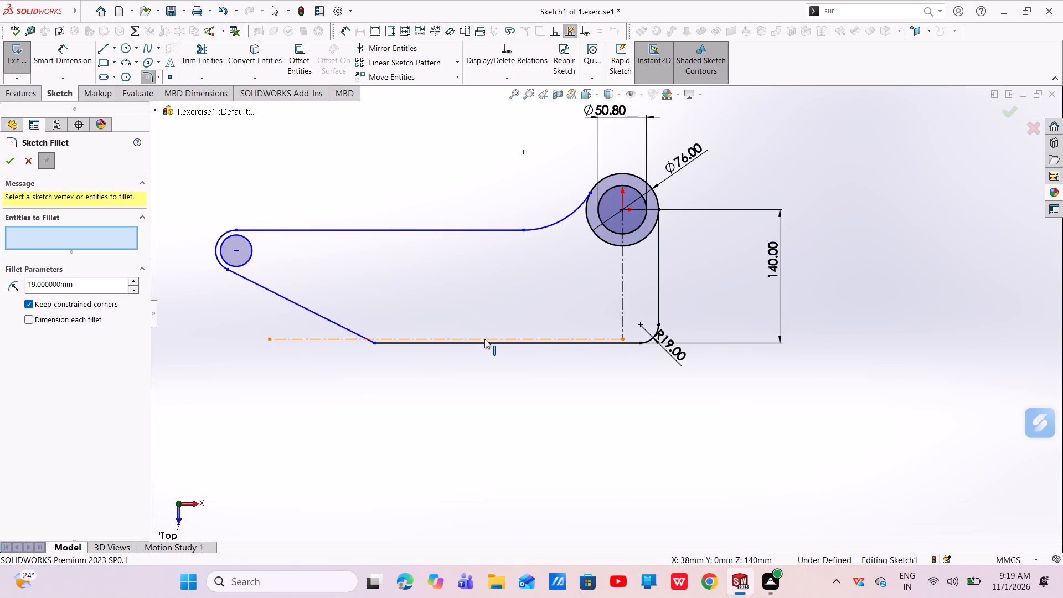
pyautogui.moveTo(484, 339); pyautogui.dragTo(491, 291)
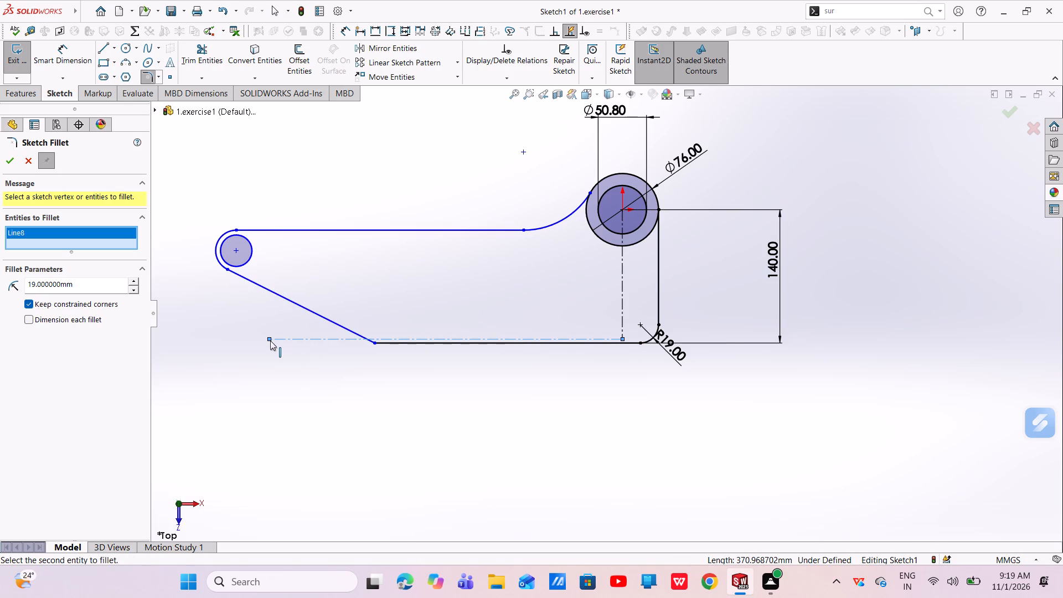
pyautogui.moveTo(269, 340); pyautogui.dragTo(277, 301)
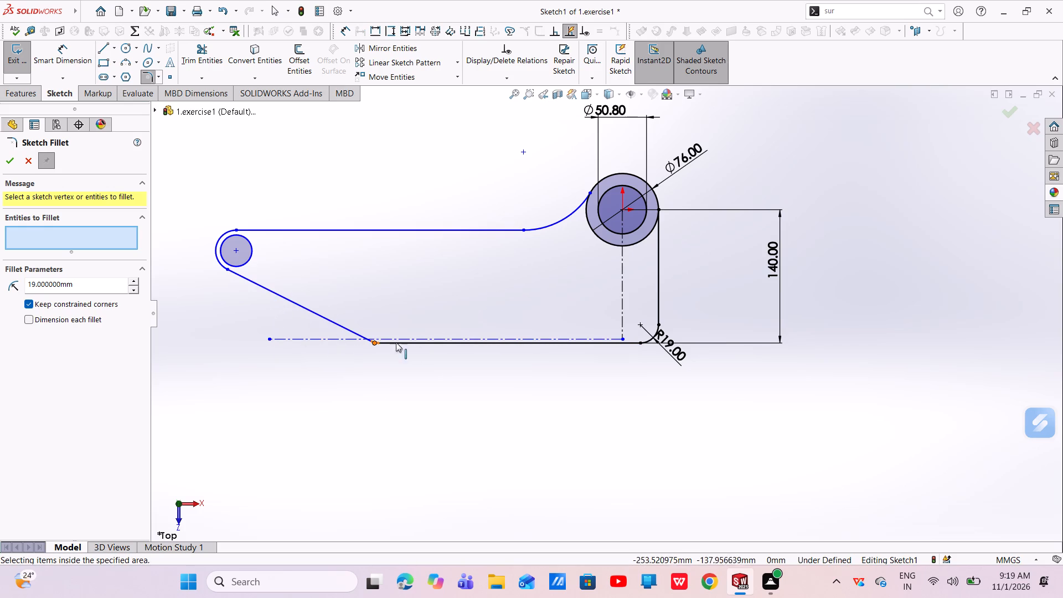
pyautogui.press('Escape')
pyautogui.press('Escape')
pyautogui.moveTo(533, 342); pyautogui.dragTo(532, 358)
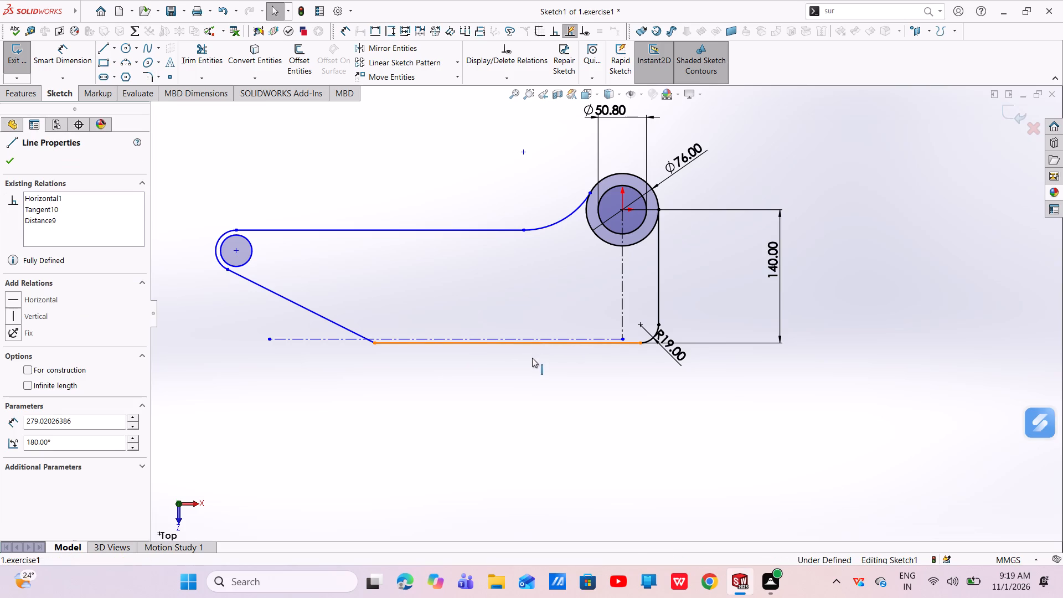
pyautogui.moveTo(532, 358); pyautogui.dragTo(532, 359)
pyautogui.press('Escape')
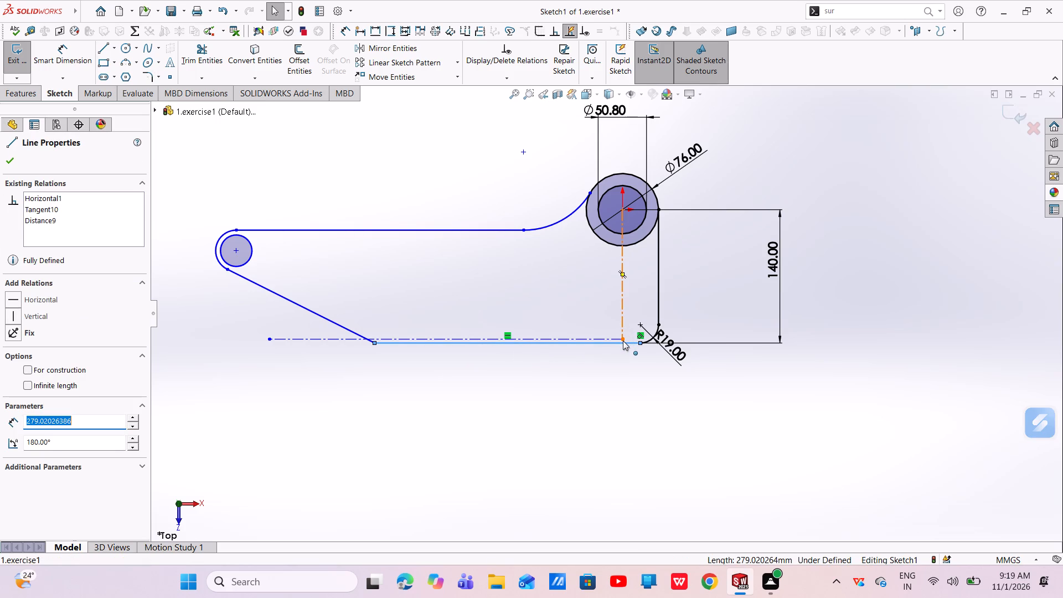
pyautogui.moveTo(621, 338); pyautogui.dragTo(621, 307)
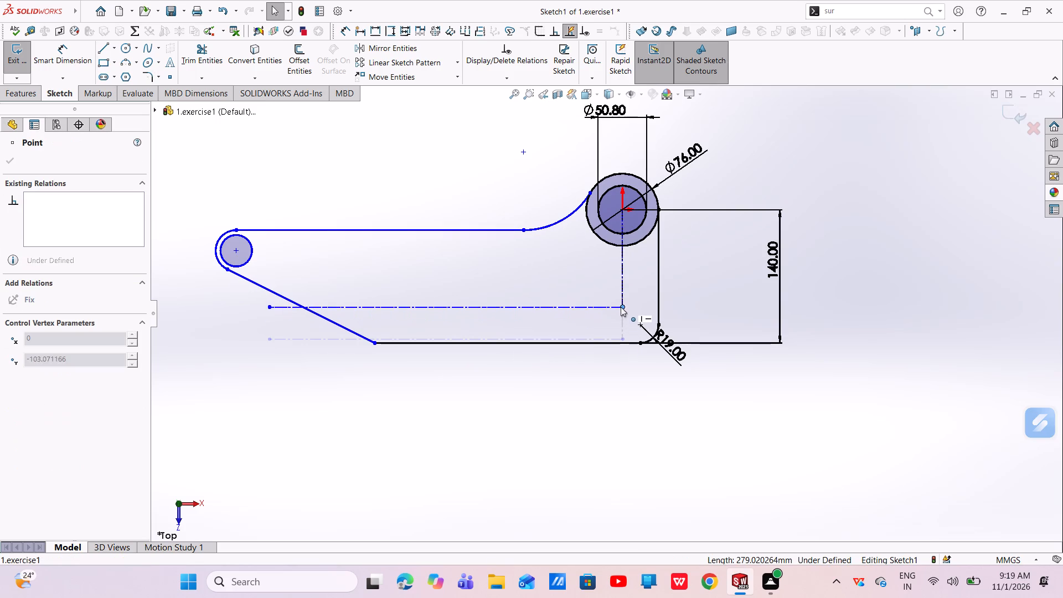
pyautogui.moveTo(621, 307); pyautogui.dragTo(619, 296)
pyautogui.press('Escape')
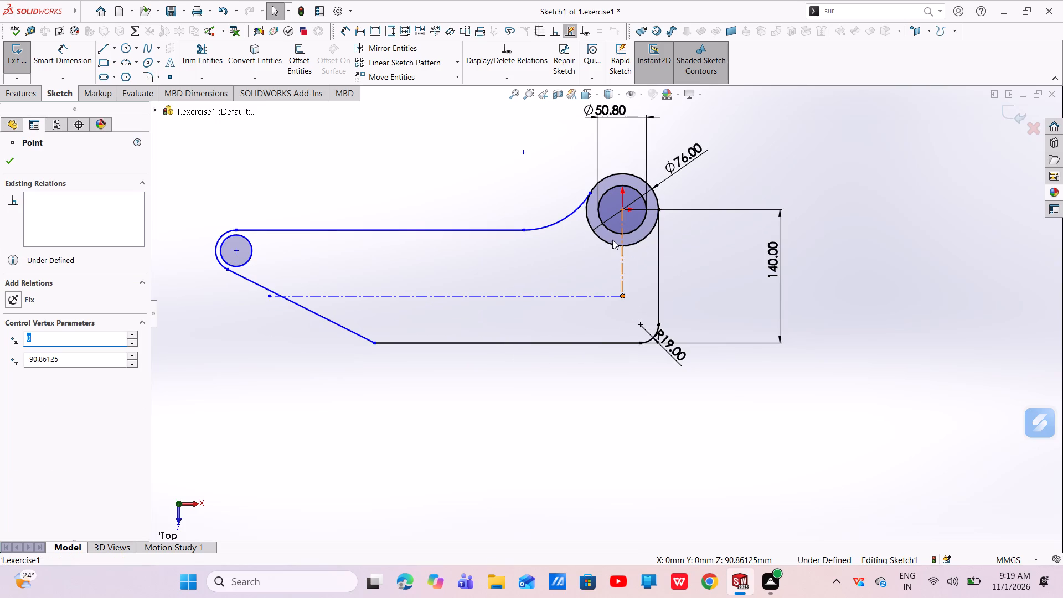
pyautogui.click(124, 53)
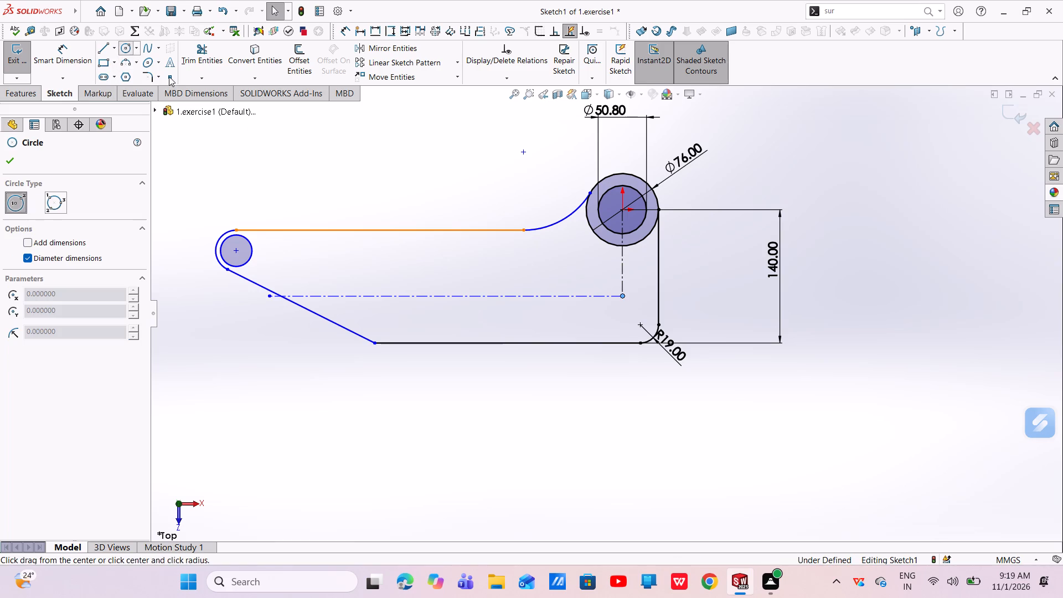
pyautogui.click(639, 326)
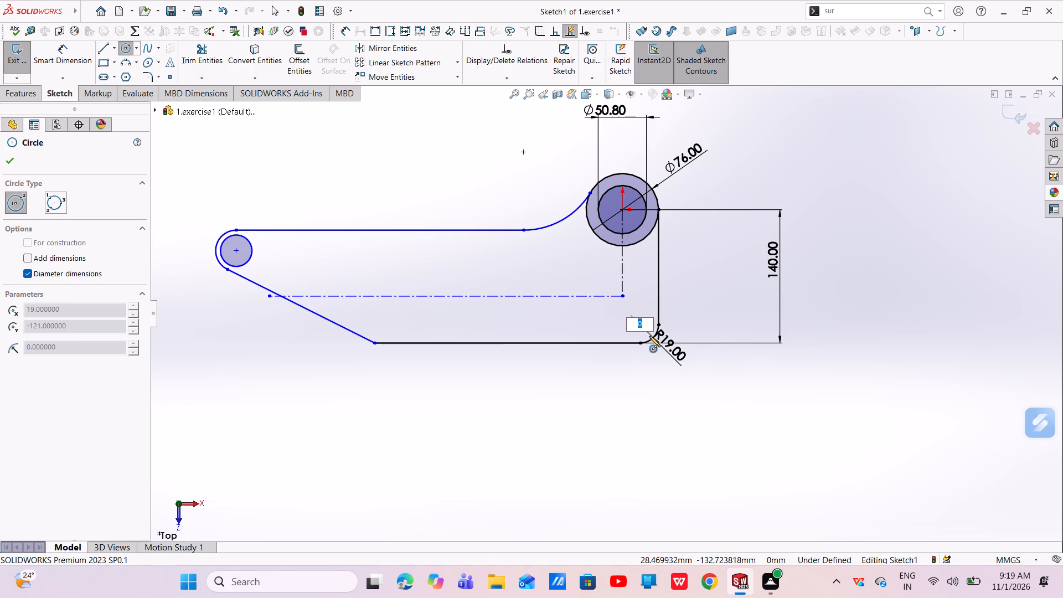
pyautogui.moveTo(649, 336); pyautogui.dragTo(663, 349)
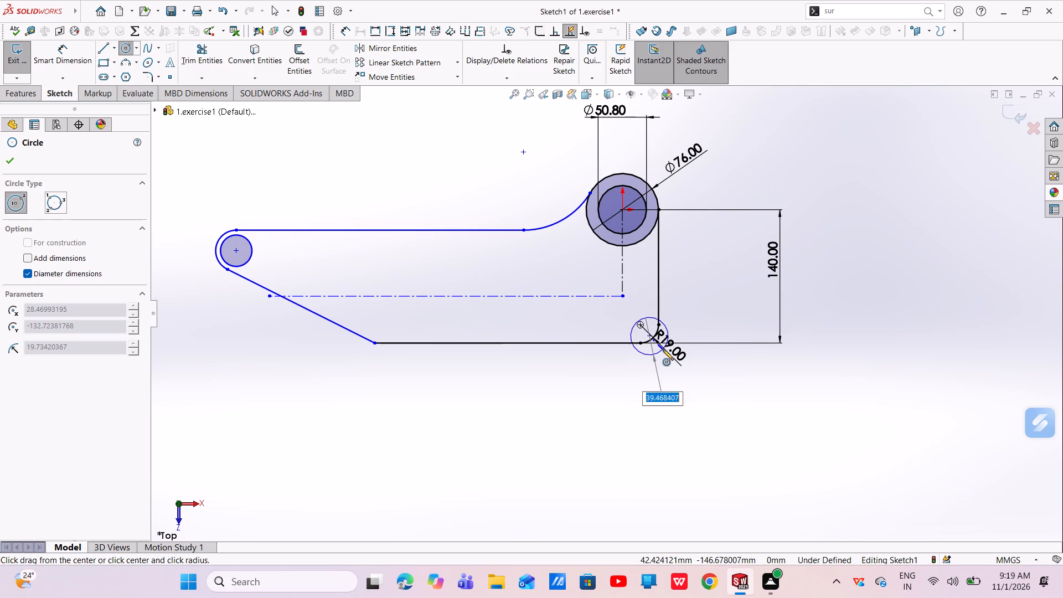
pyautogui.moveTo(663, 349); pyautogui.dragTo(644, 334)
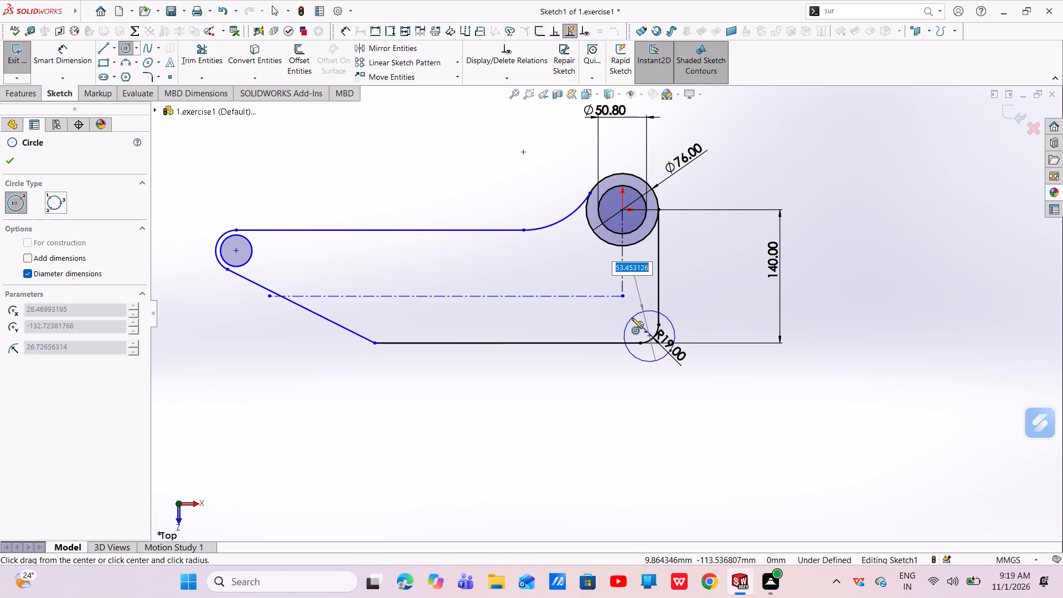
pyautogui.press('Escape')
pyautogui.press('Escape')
# Sketch a circle of about 13.5 mm radius centred on the centre point of the R19 corner fillet.
pyautogui.scroll(-6, 680, 342)
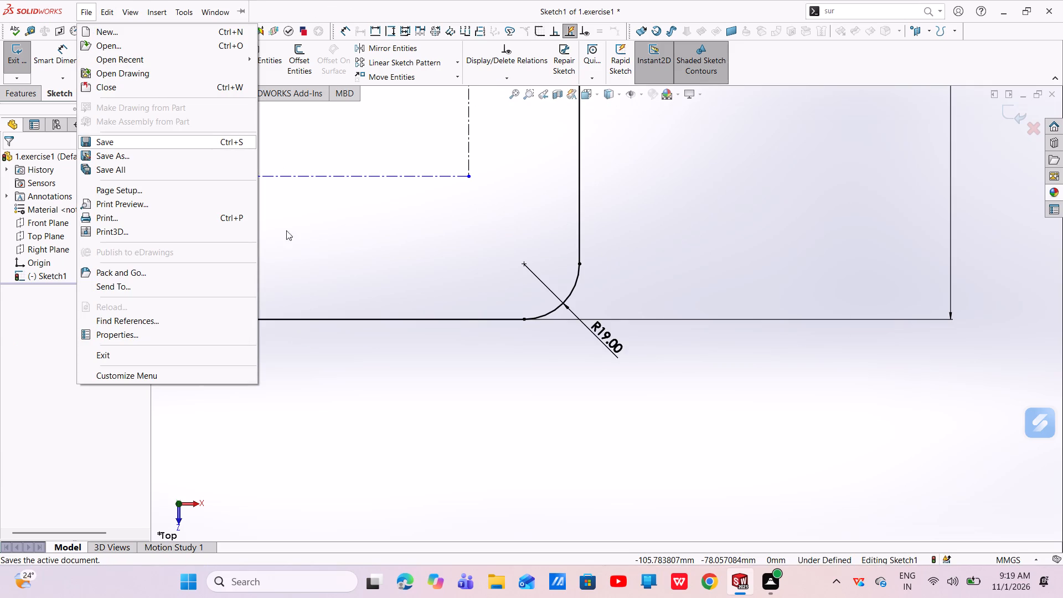
pyautogui.click(461, 223)
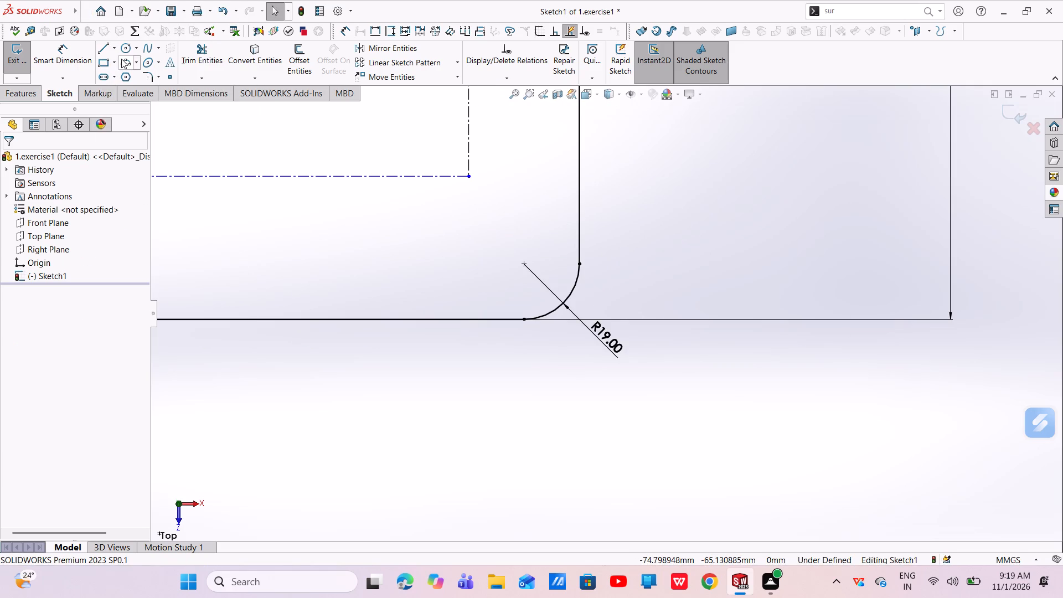
pyautogui.click(125, 51)
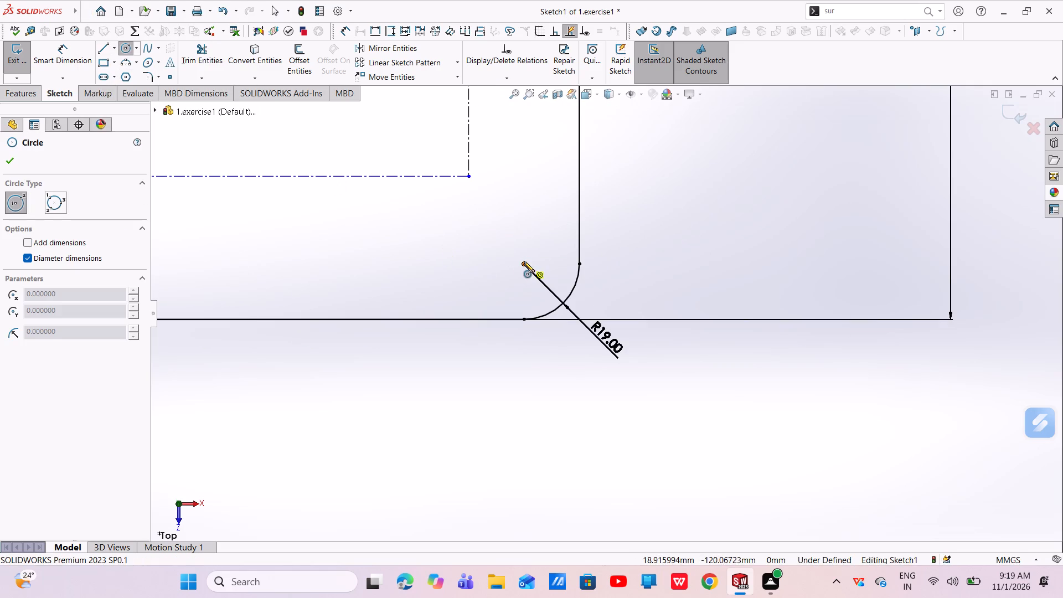
pyautogui.moveTo(524, 262); pyautogui.dragTo(550, 293)
pyautogui.rightClick(551, 293)
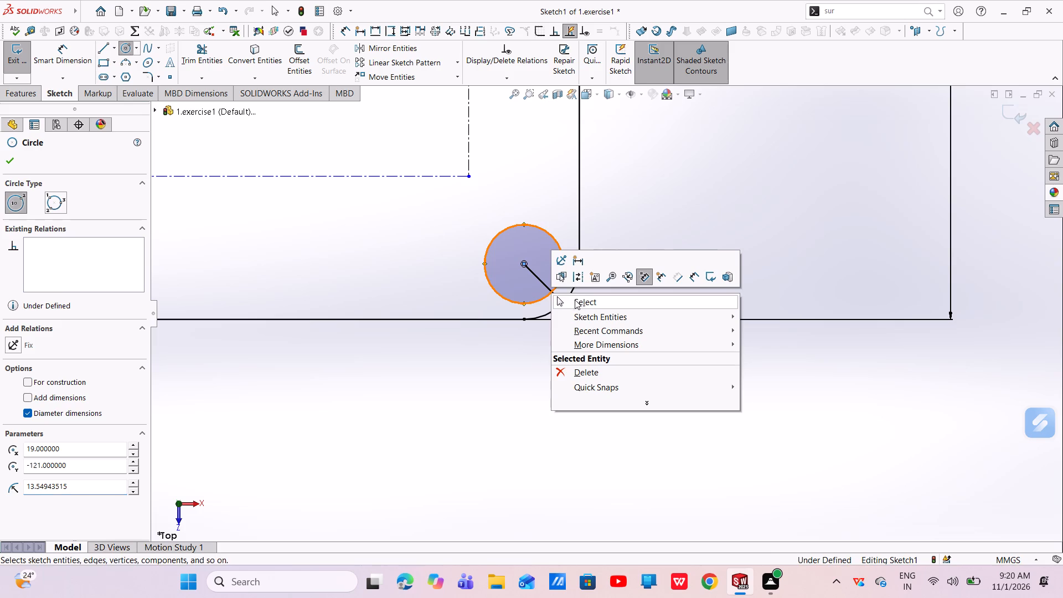
pyautogui.click(576, 302)
pyautogui.scroll(8, 527, 294)
pyautogui.scroll(-2, 452, 282)
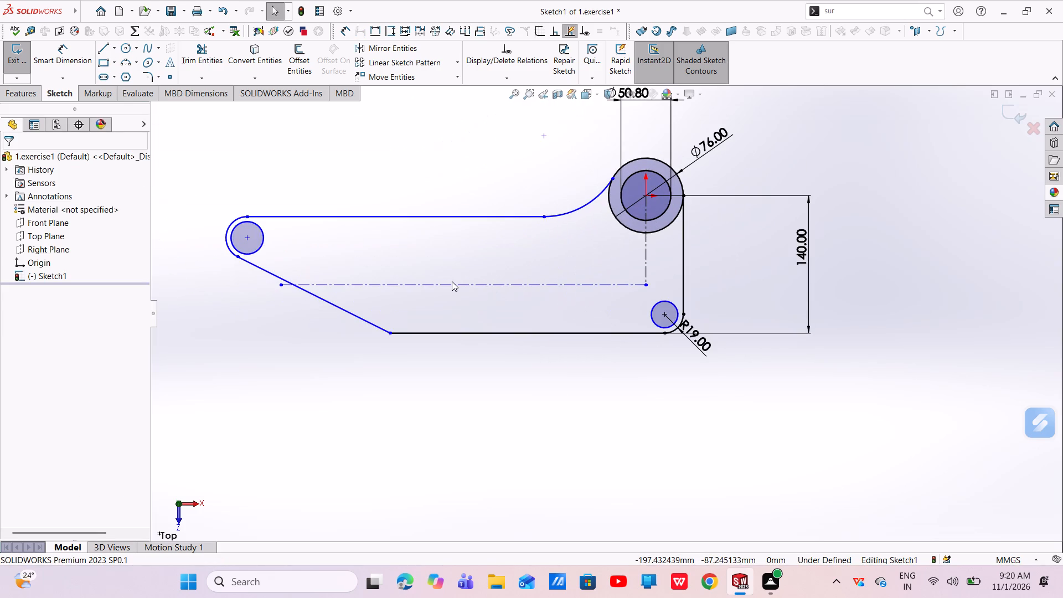
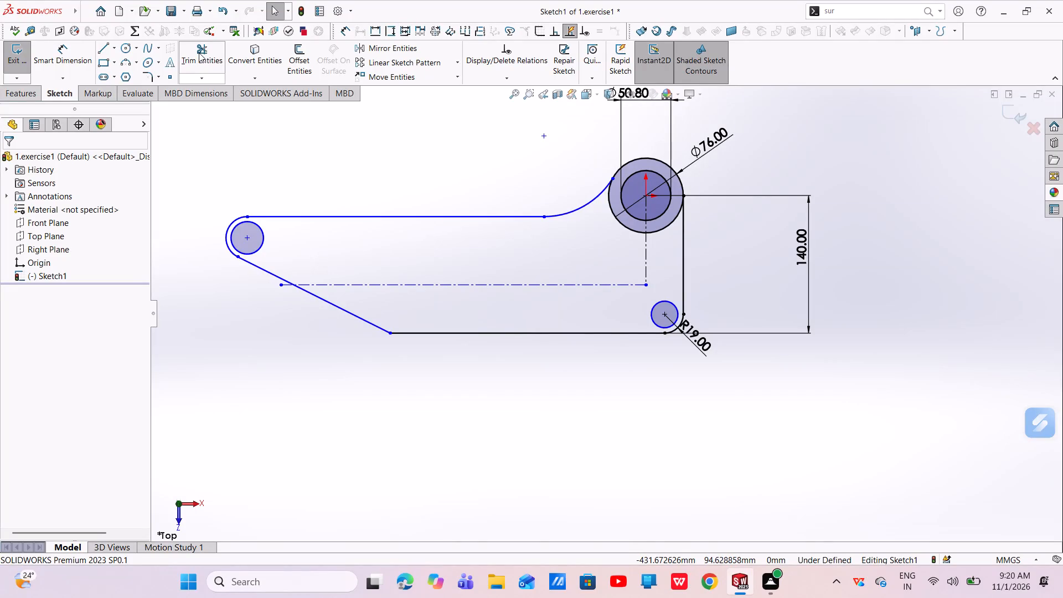
# Sketch a circle of about 19.5 mm radius just above the horizontal centreline, centred about 83.7 mm left of and 69.2 mm below the origin.
pyautogui.click(122, 48)
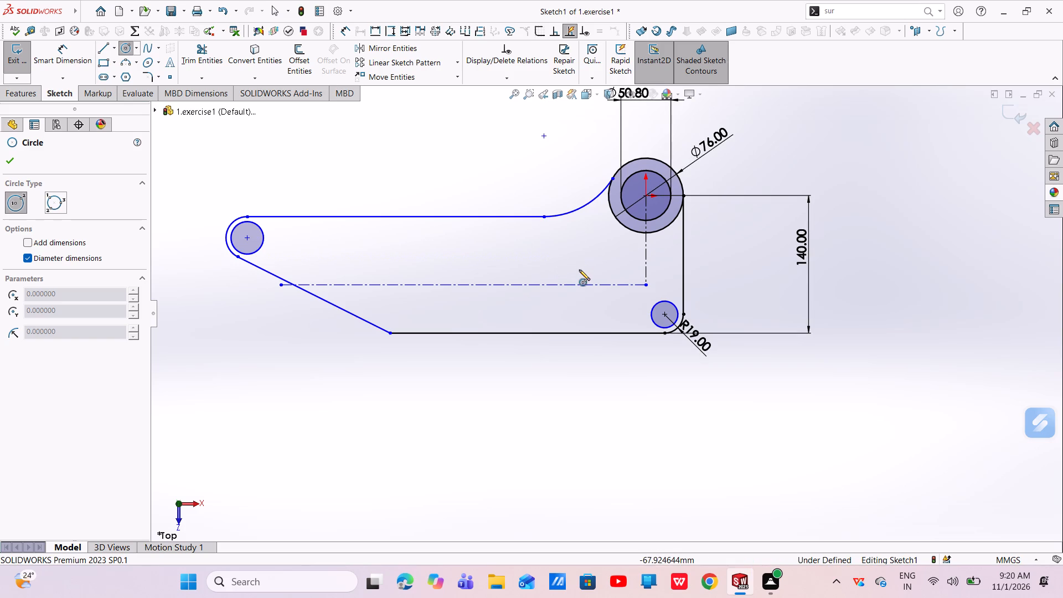
pyautogui.click(564, 264)
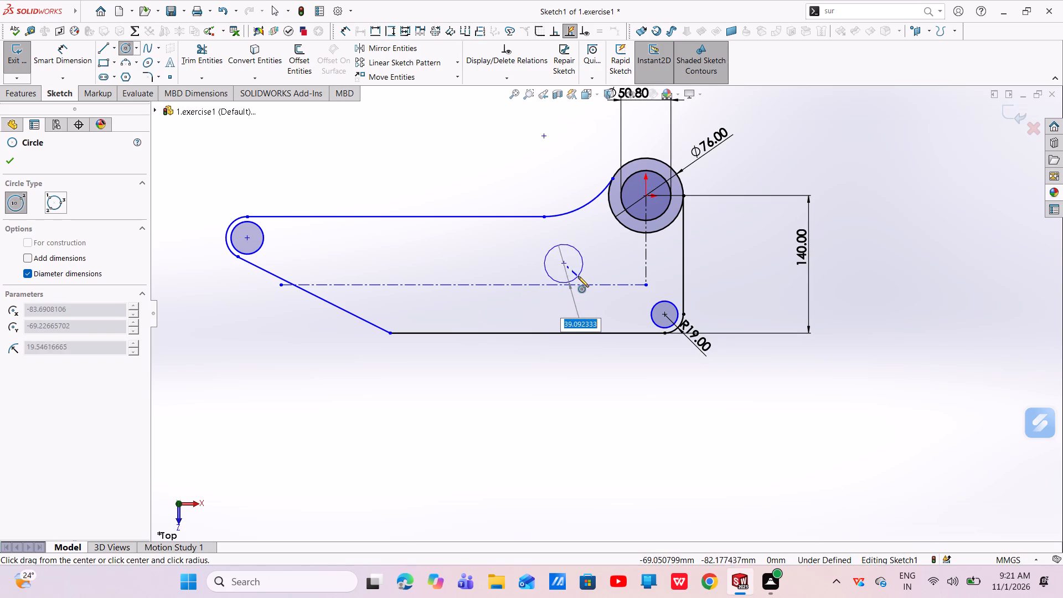
pyautogui.click(578, 276)
pyautogui.rightClick(579, 276)
pyautogui.click(629, 282)
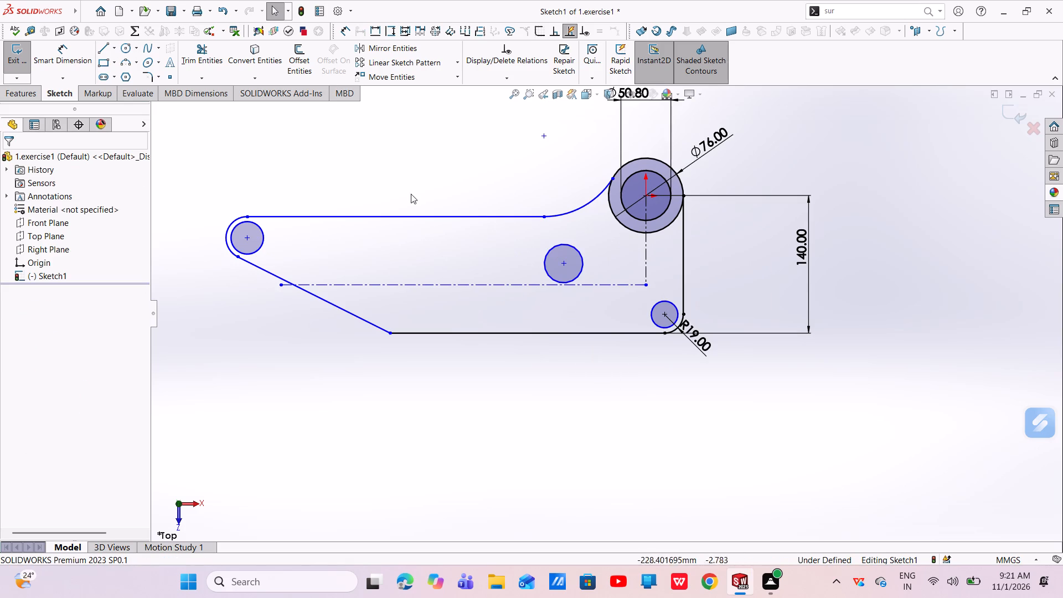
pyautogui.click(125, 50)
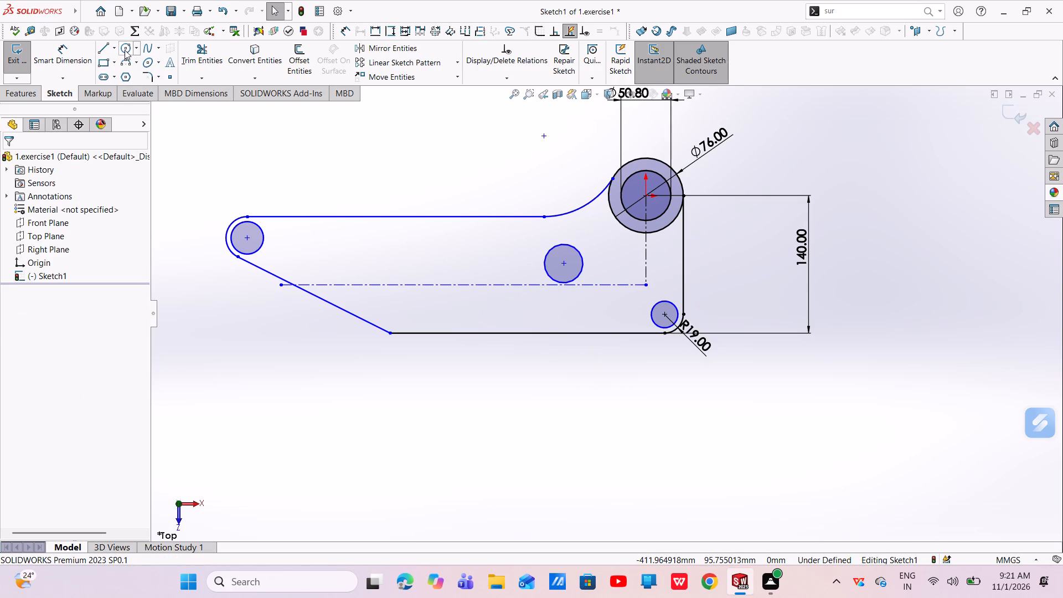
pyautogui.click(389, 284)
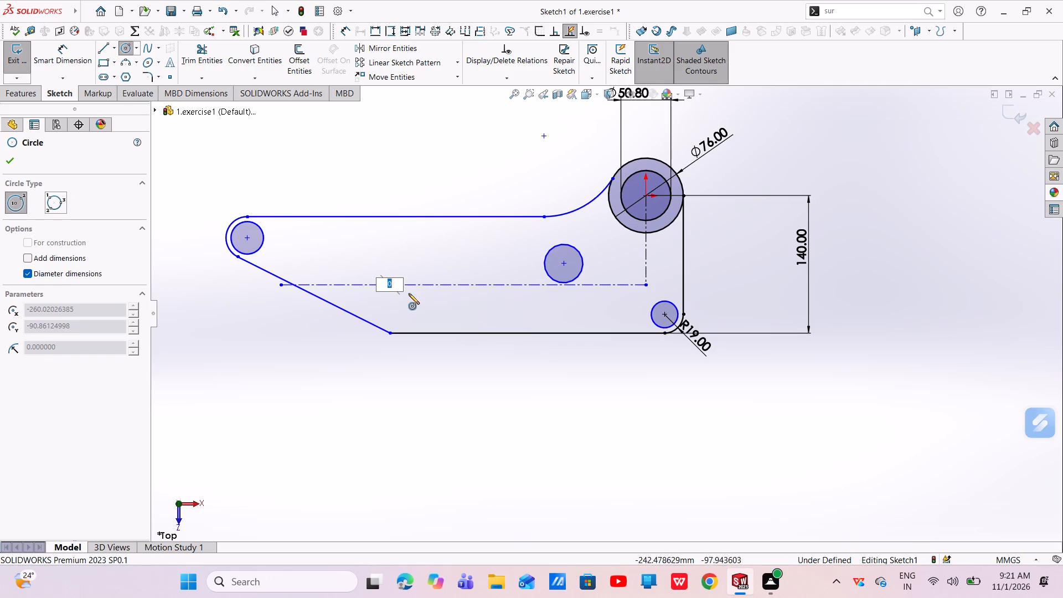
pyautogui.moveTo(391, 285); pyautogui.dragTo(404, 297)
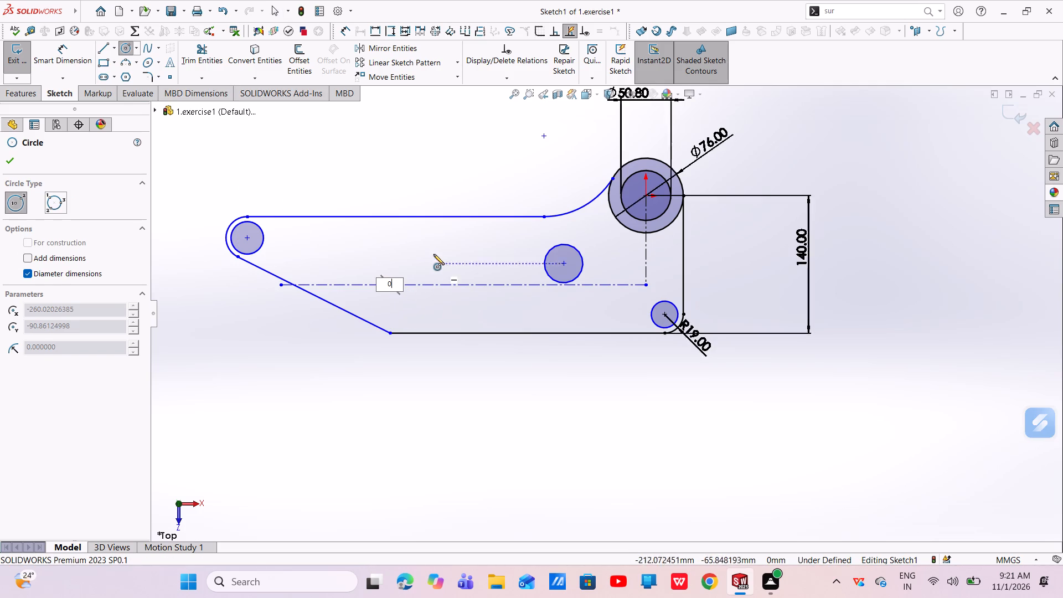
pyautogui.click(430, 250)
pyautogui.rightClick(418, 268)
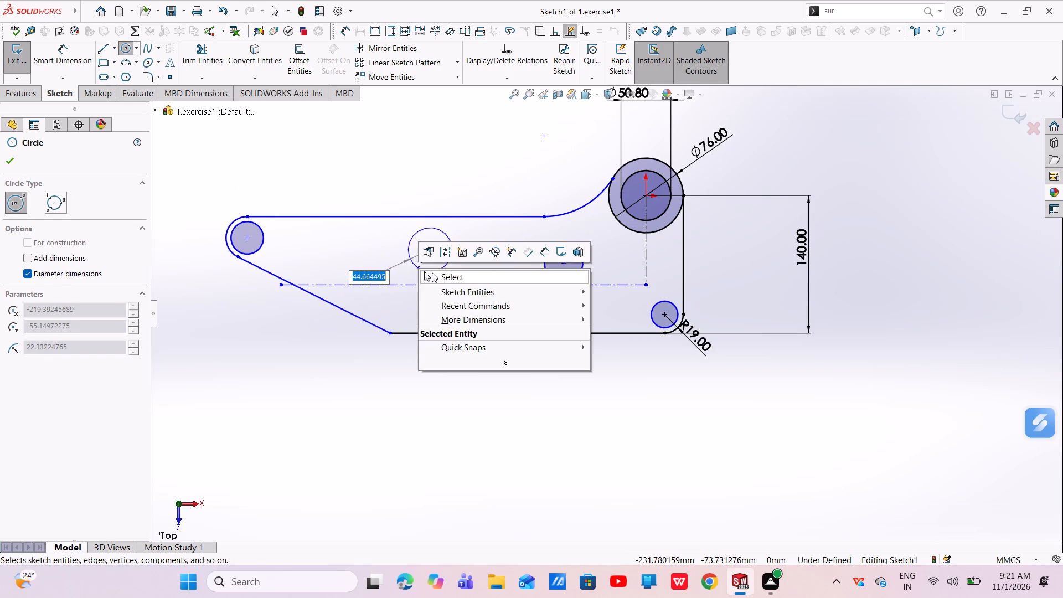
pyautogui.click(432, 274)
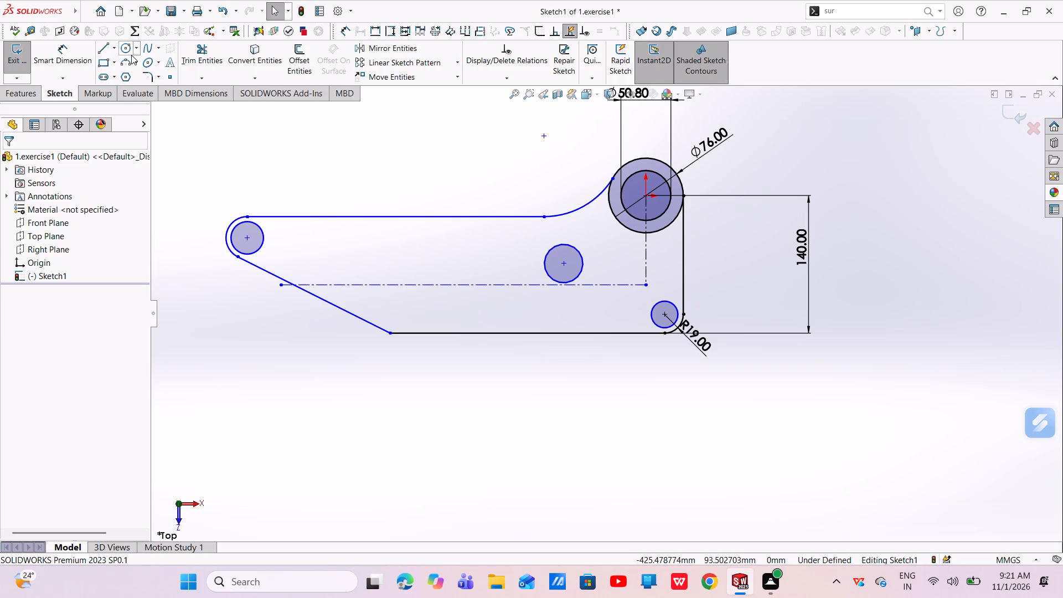
# Sketch a circle of about 27.5 mm radius centred on the horizontal centreline, about 260 mm left of the origin.
pyautogui.click(131, 54)
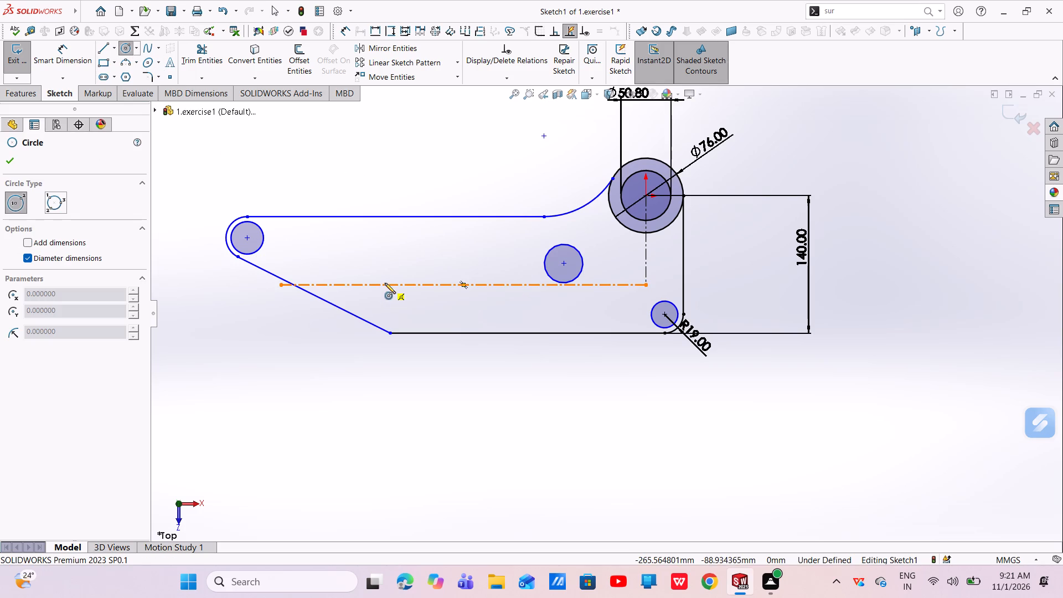
pyautogui.moveTo(388, 284); pyautogui.dragTo(415, 295)
pyautogui.rightClick(413, 284)
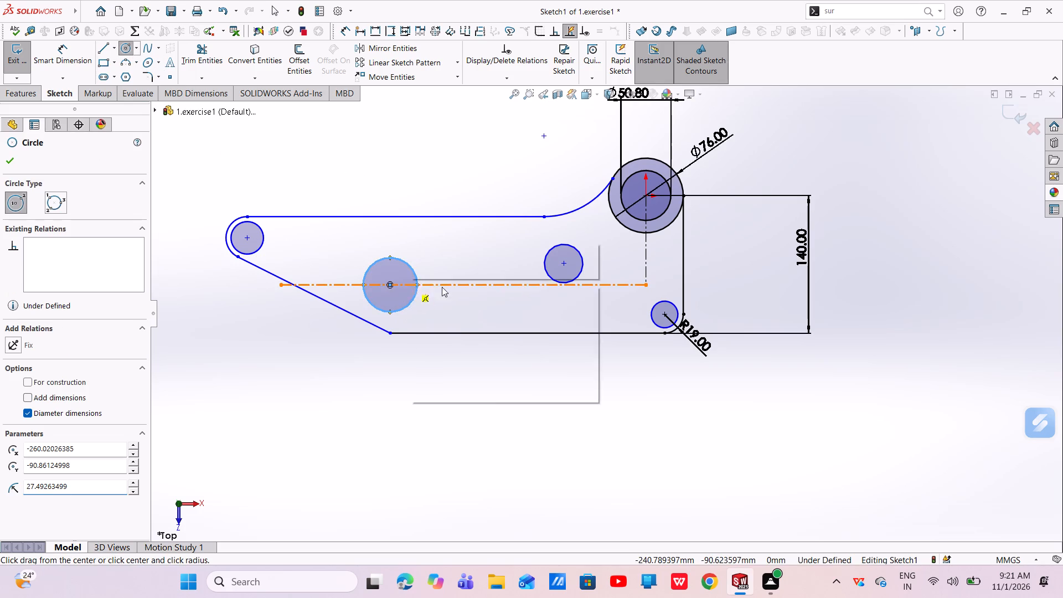
pyautogui.click(491, 300)
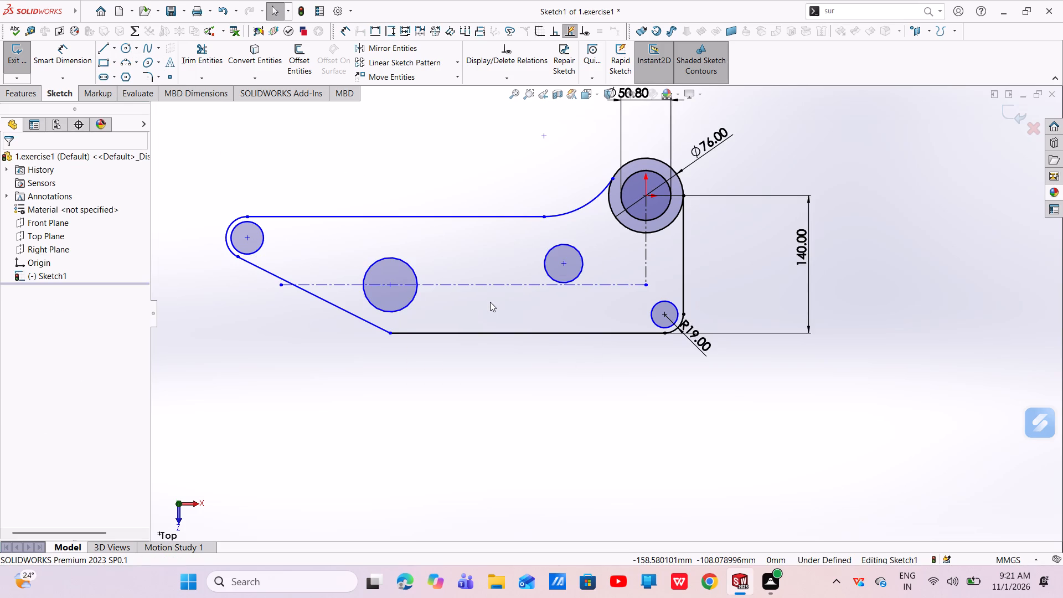
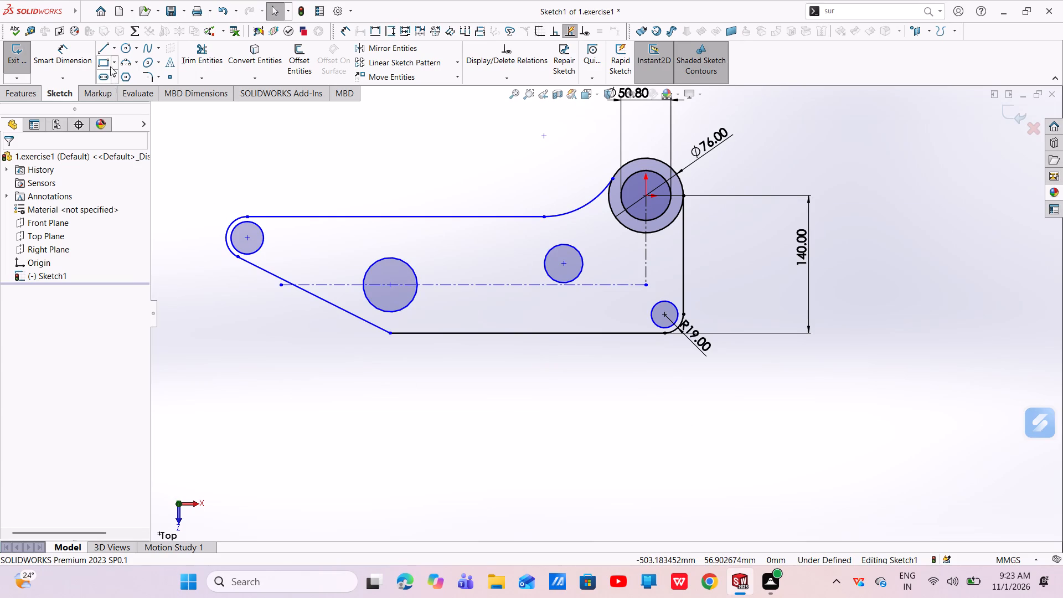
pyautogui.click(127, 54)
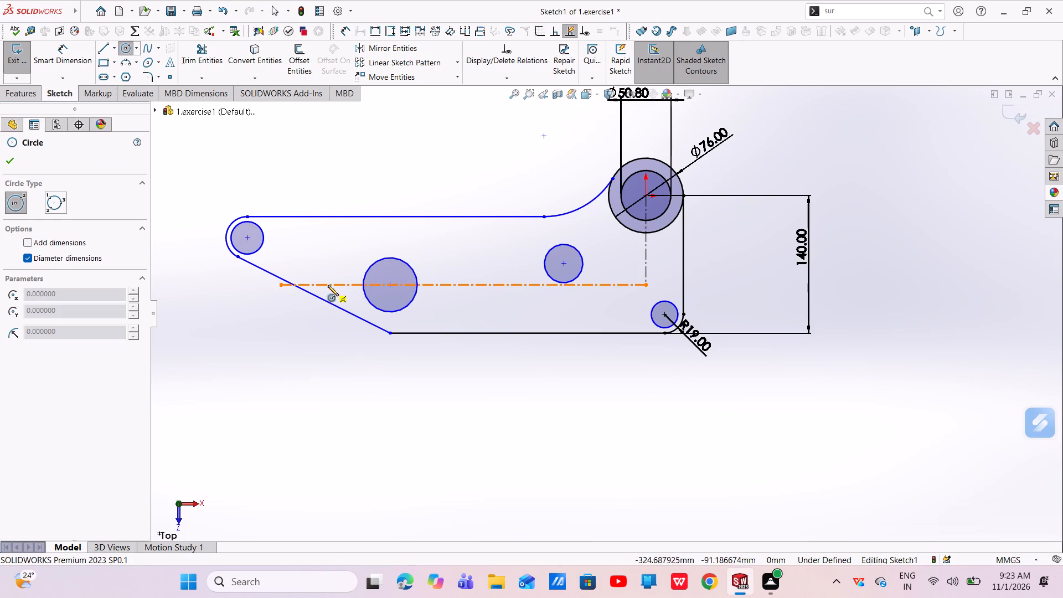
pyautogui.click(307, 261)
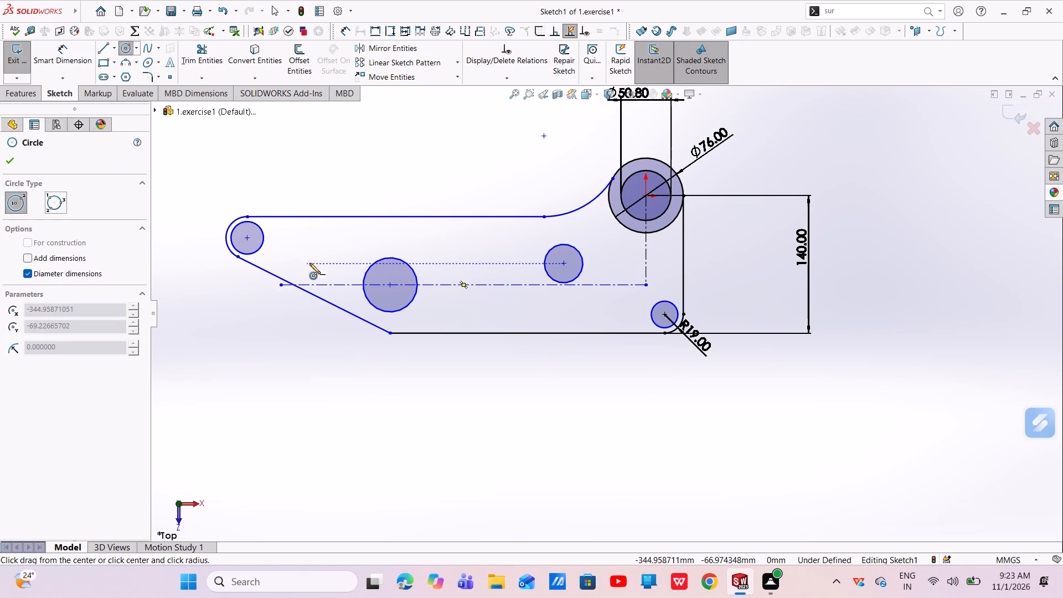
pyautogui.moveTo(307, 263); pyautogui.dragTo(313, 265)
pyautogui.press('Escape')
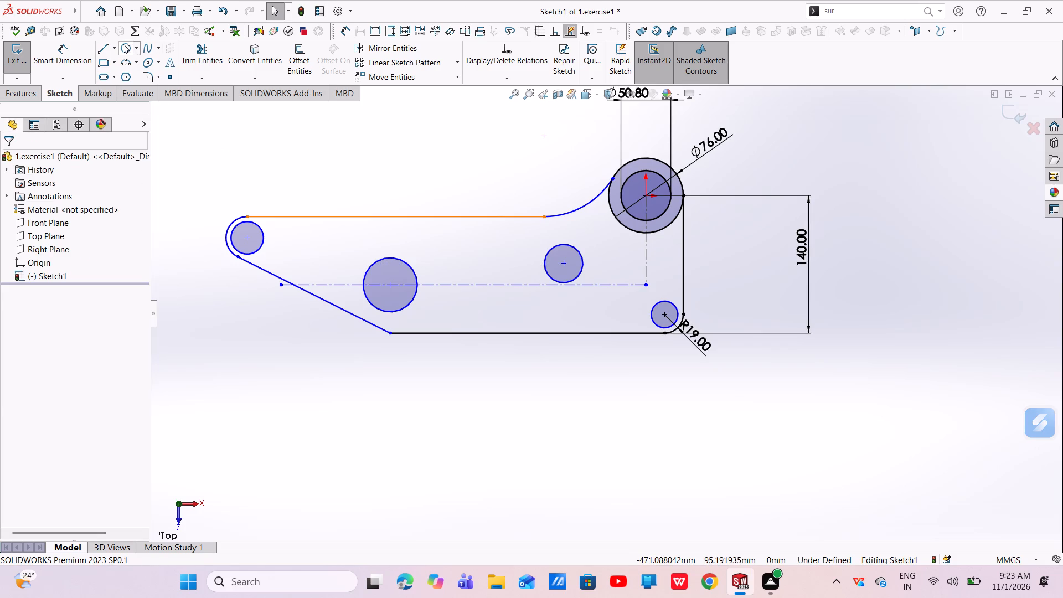
# Sketch a circle of about 10.8 mm radius centred about 335.4 mm left of and 69.2 mm below the origin.
pyautogui.click(123, 45)
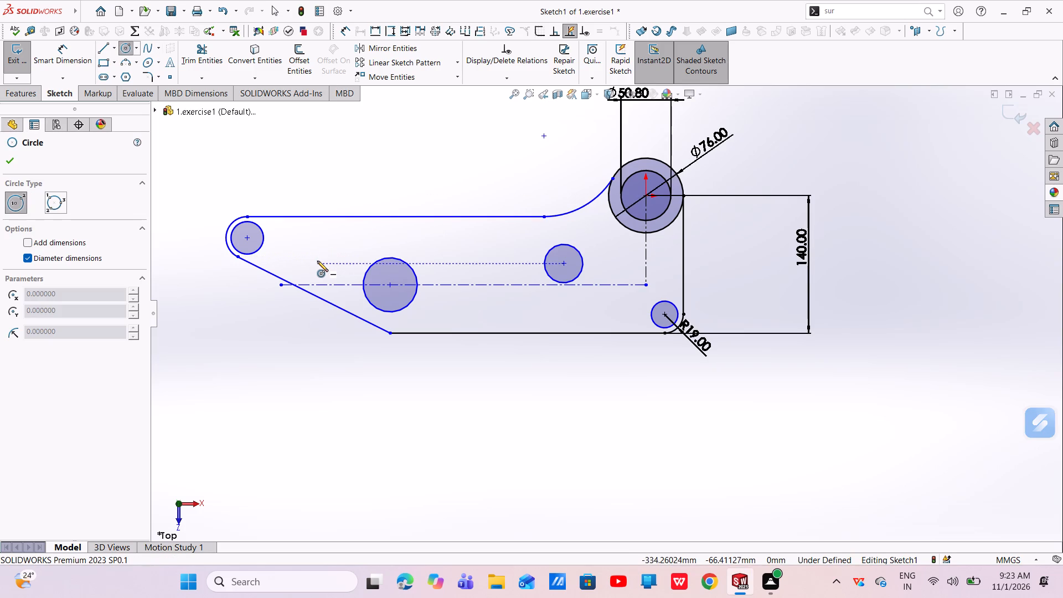
pyautogui.moveTo(316, 264); pyautogui.dragTo(320, 265)
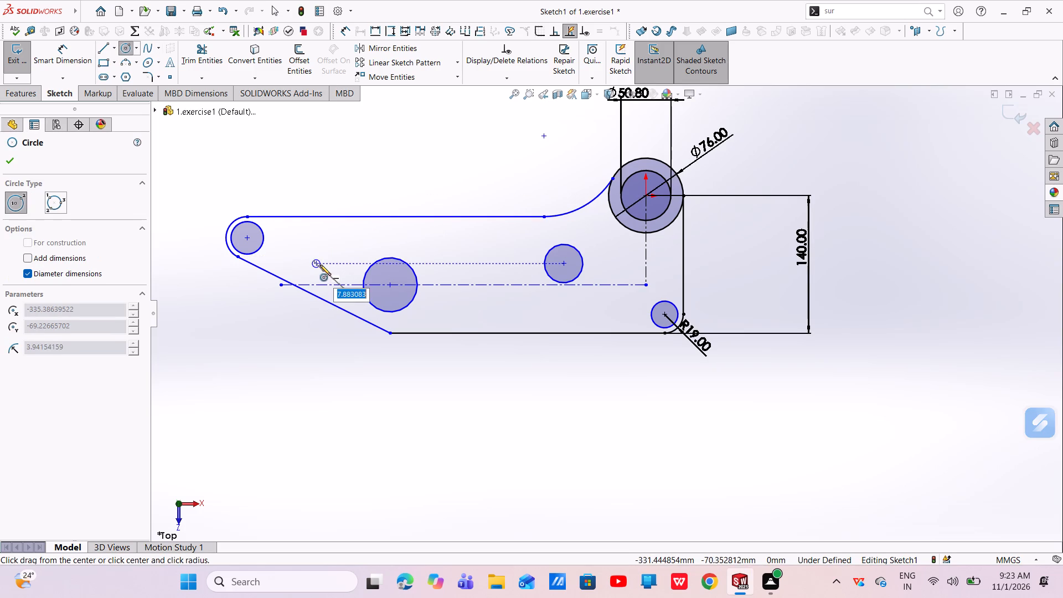
pyautogui.moveTo(320, 265); pyautogui.dragTo(327, 269)
pyautogui.click(326, 269)
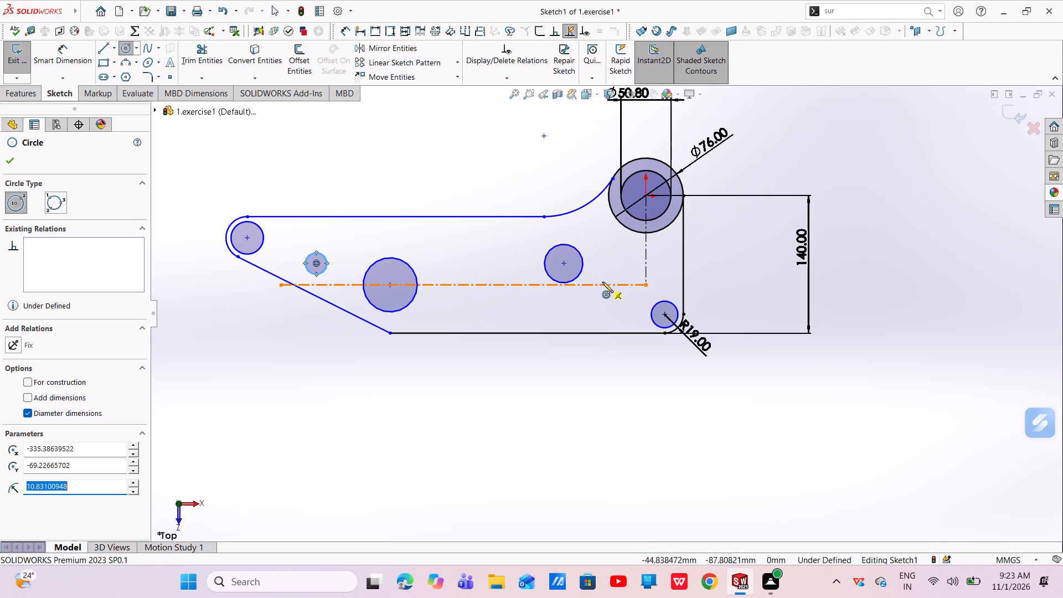
# Sketch a circle of about 14 mm radius centred on the horizontal centreline, about 44.3 mm left of the origin.
pyautogui.moveTo(602, 284); pyautogui.dragTo(607, 290)
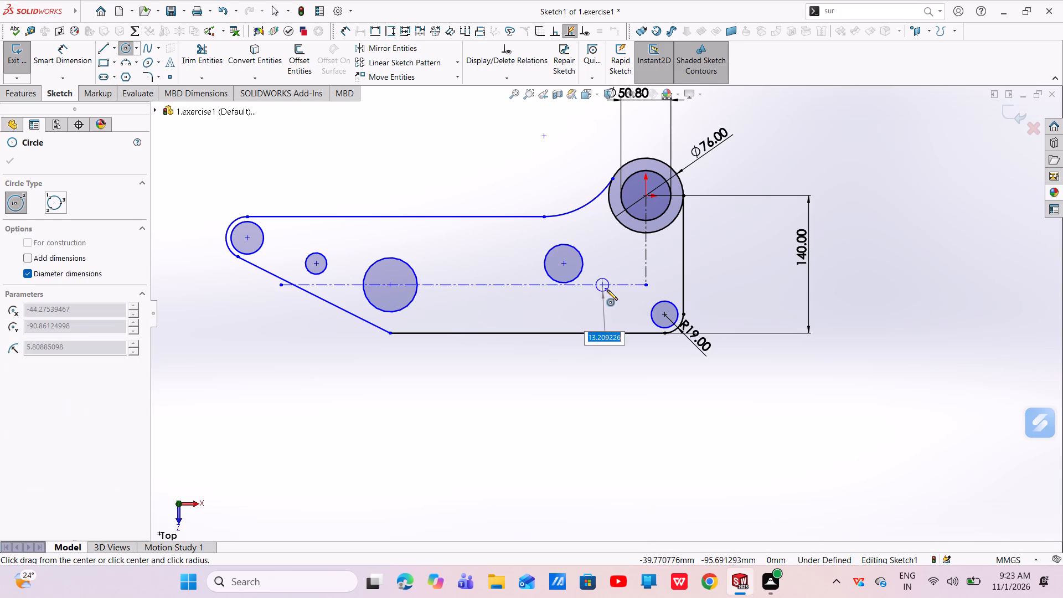
pyautogui.moveTo(607, 290); pyautogui.dragTo(608, 293)
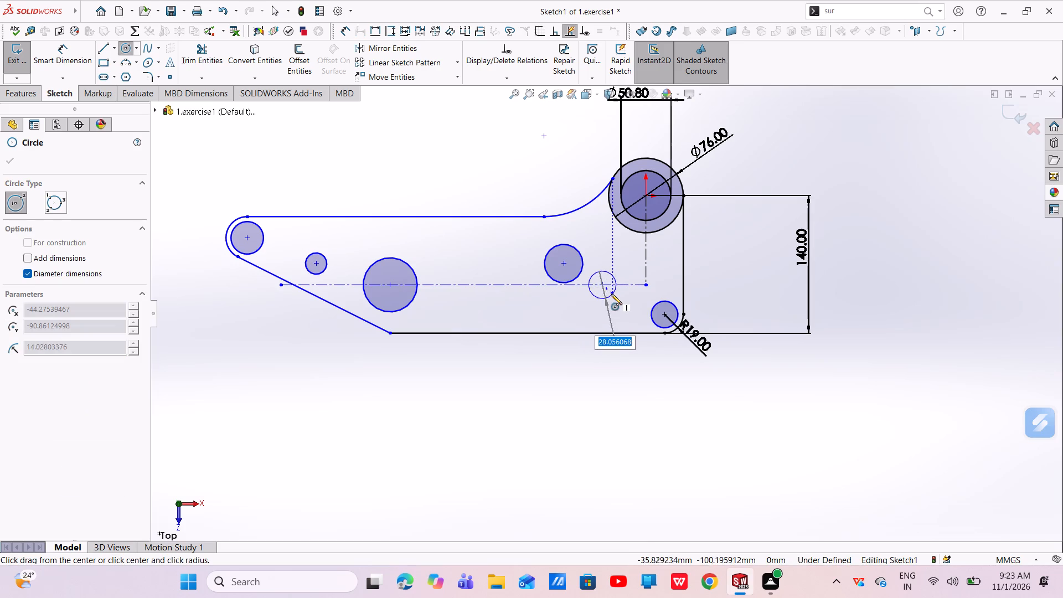
pyautogui.click(611, 294)
pyautogui.rightClick(611, 295)
pyautogui.click(629, 305)
# Make equal the circles at the rounded left end, the fillet corner, the centreline's far-left hole and the larger hole just above the centreline.
pyautogui.scroll(-2, 606, 280)
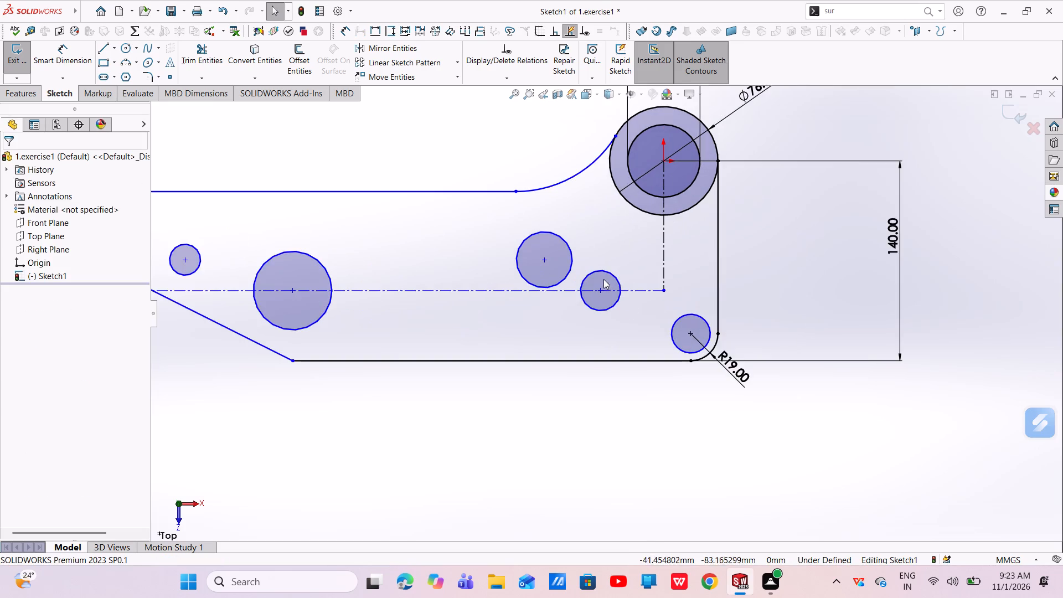
pyautogui.scroll(3, 601, 279)
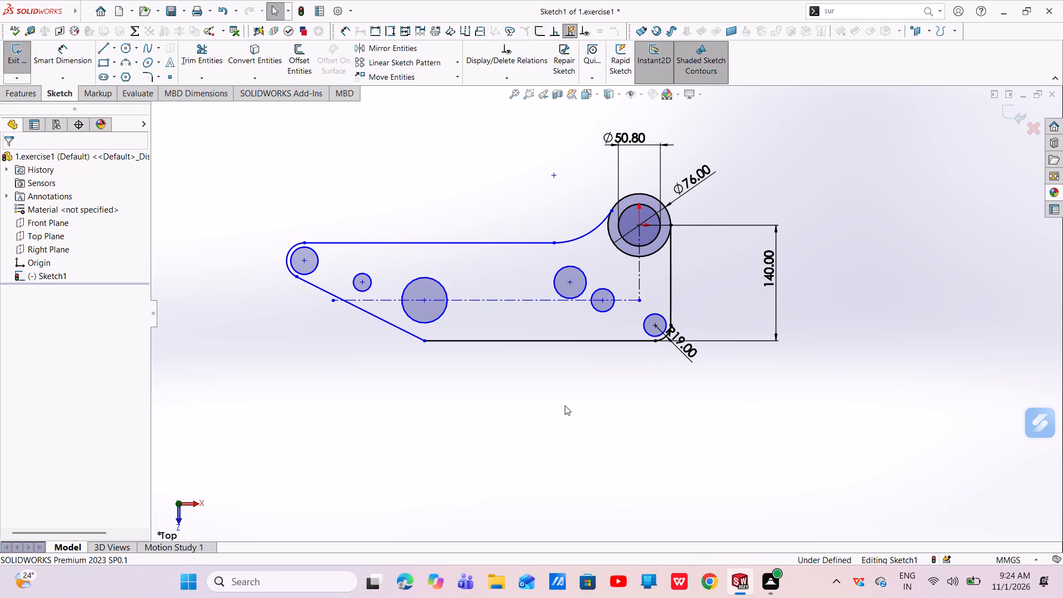
pyautogui.scroll(-1, 503, 367)
pyautogui.scroll(1, 503, 367)
pyautogui.scroll(-3, 502, 366)
pyautogui.scroll(4, 502, 364)
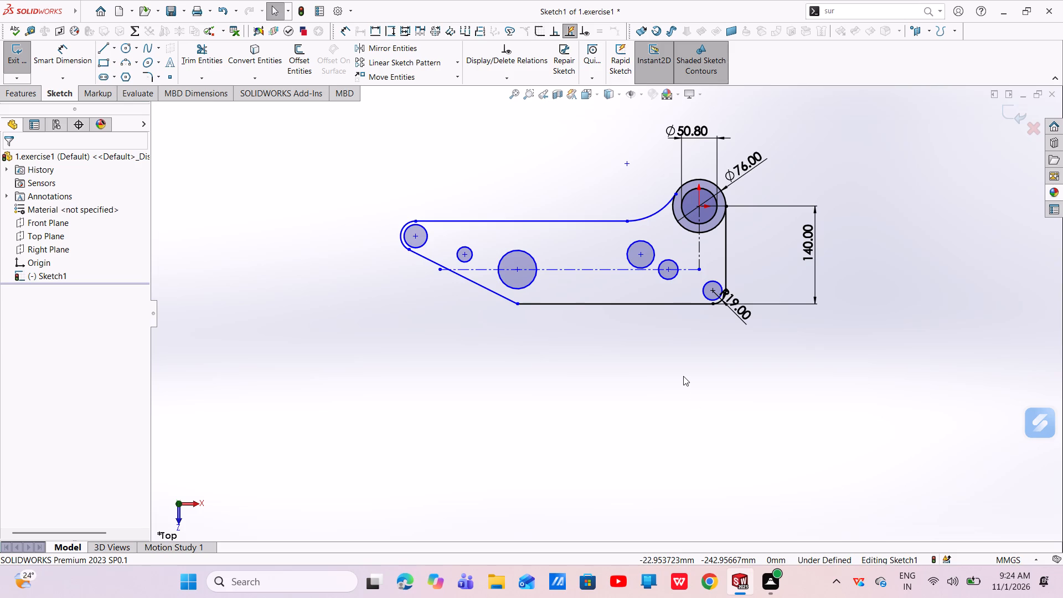
pyautogui.click(415, 245)
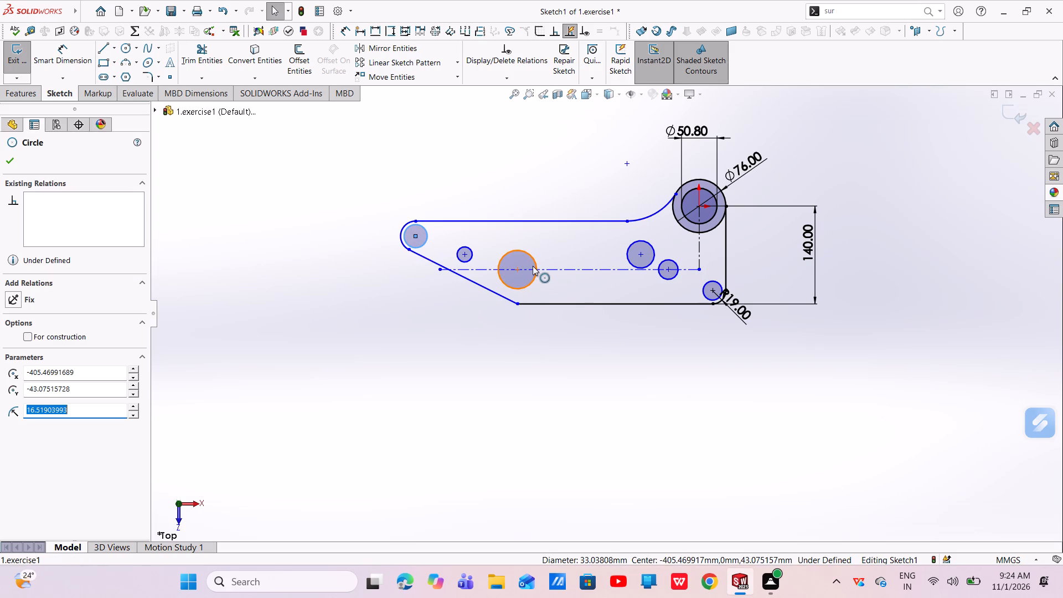
pyautogui.keyDown('ctrl'); pyautogui.click(536, 273); pyautogui.keyUp('ctrl')
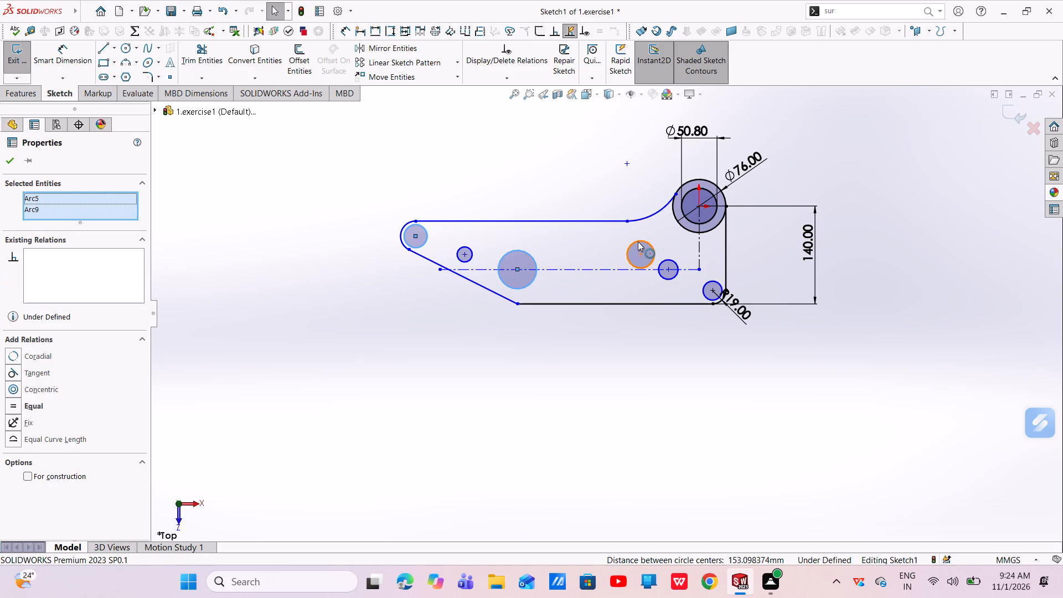
pyautogui.keyDown('ctrl'); pyautogui.click(637, 241); pyautogui.keyUp('ctrl')
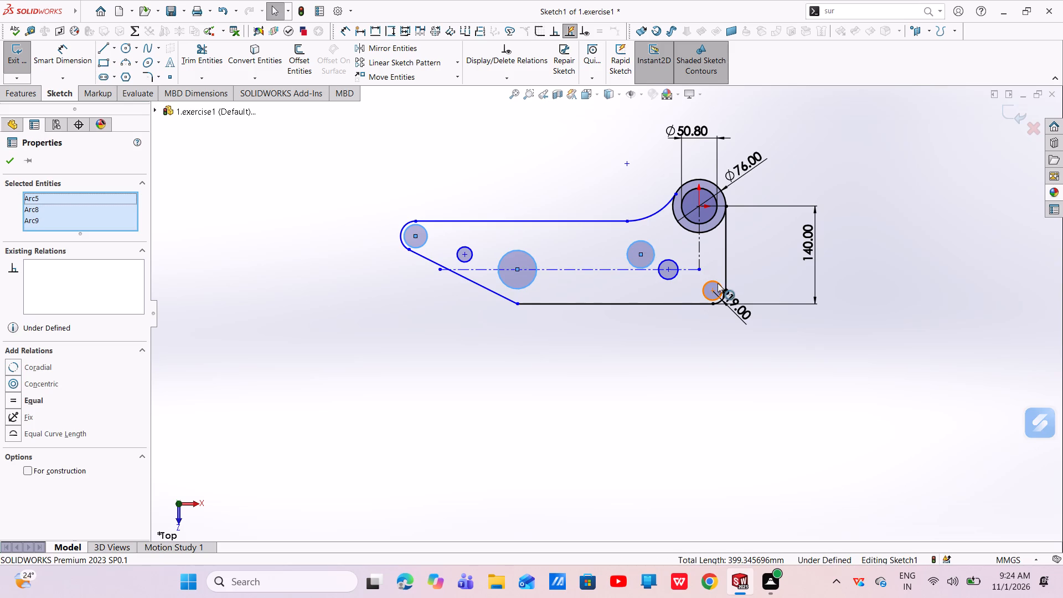
pyautogui.keyDown('ctrl'); pyautogui.click(718, 283); pyautogui.keyUp('ctrl')
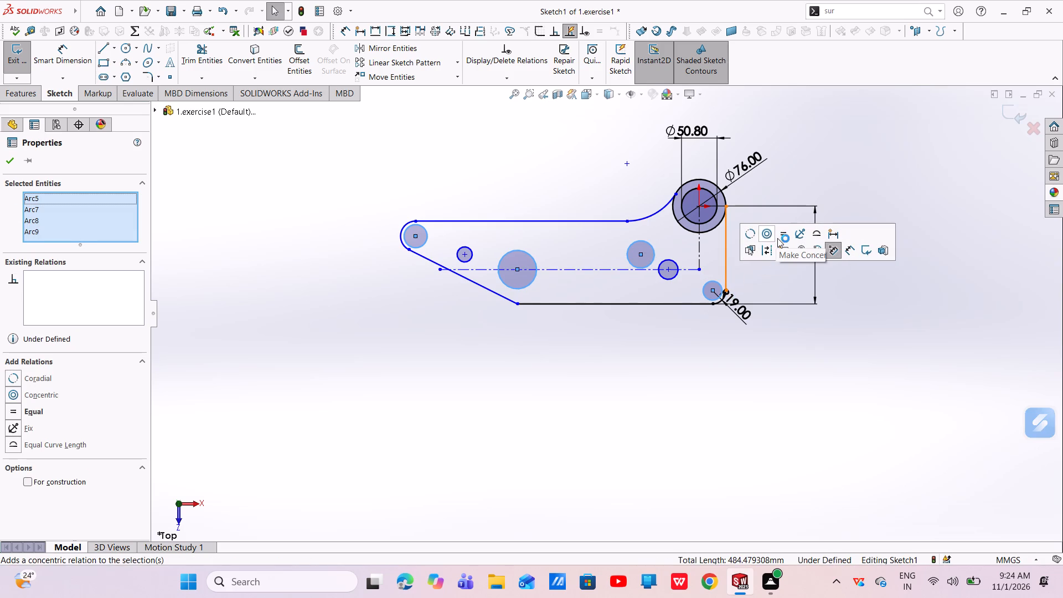
pyautogui.click(778, 238)
pyautogui.scroll(-3, 720, 311)
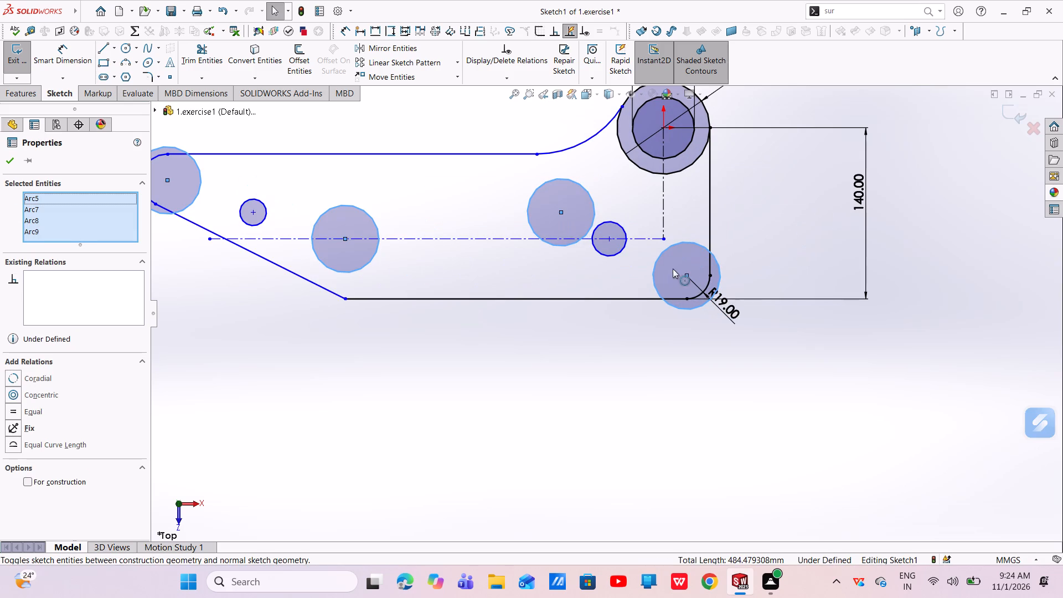
pyautogui.press('Escape')
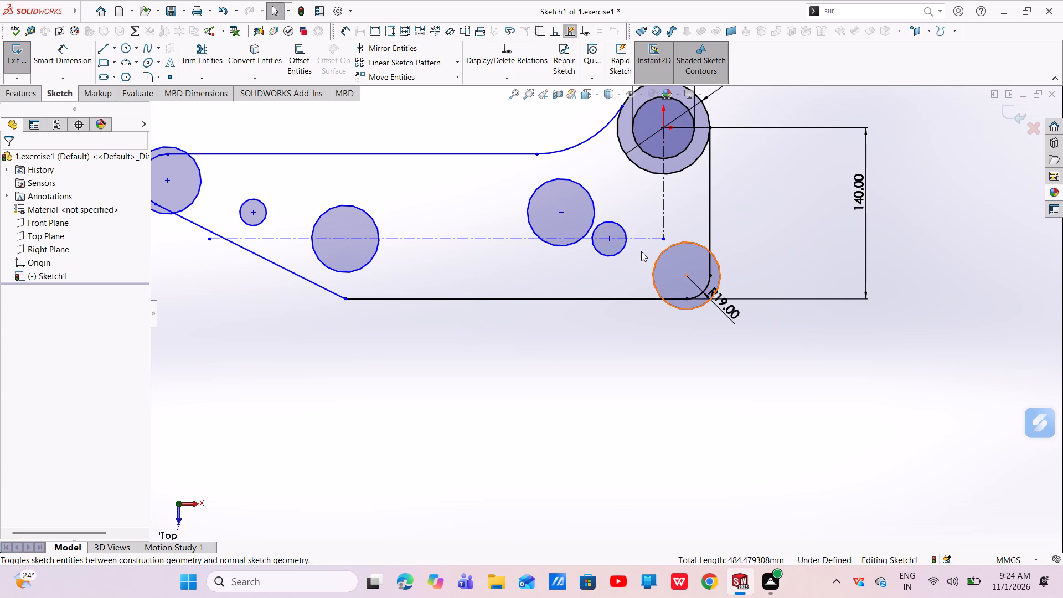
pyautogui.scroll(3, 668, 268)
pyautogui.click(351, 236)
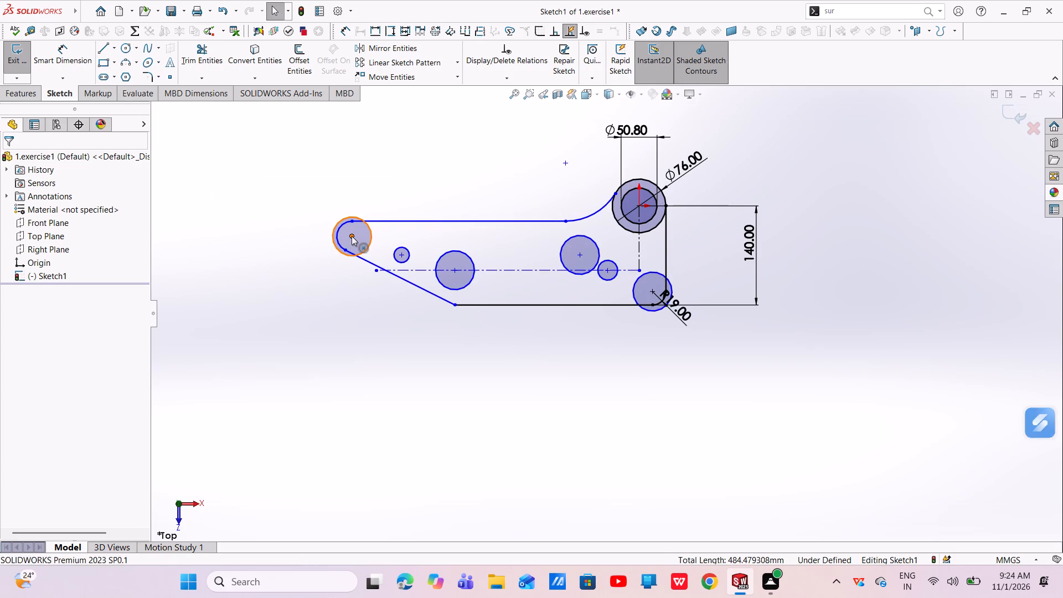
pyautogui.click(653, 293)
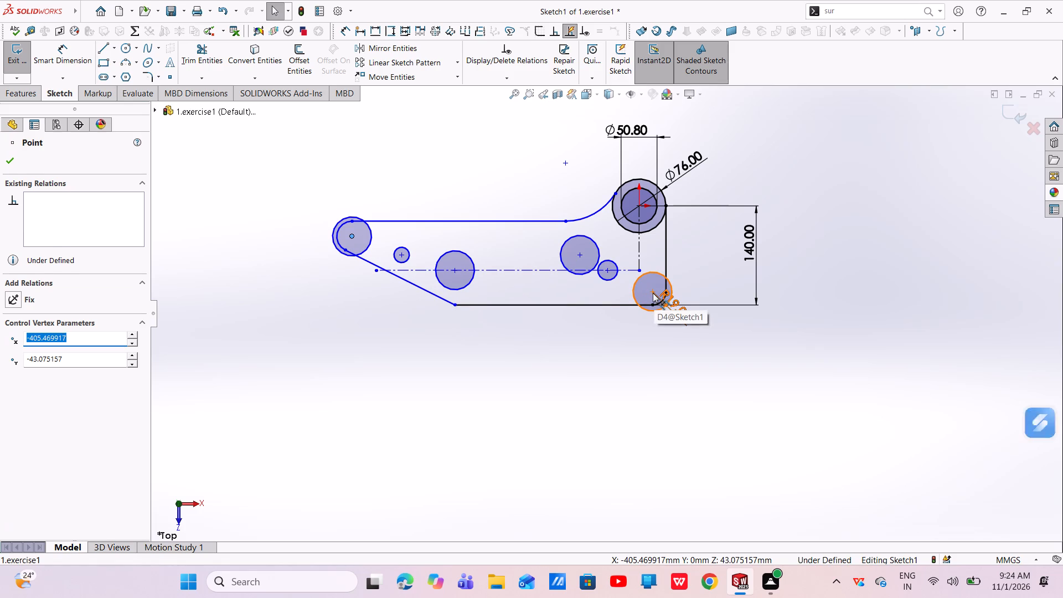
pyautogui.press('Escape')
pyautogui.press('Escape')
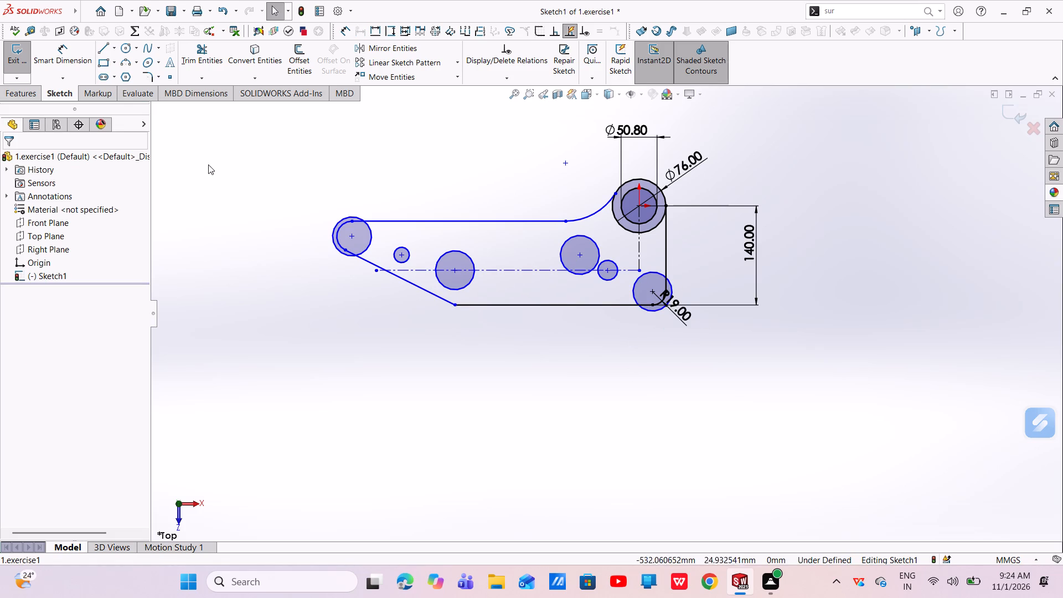
# Dimension the horizontal distance between the rounded-end circle's centre and the fillet-corner circle's centre as 241 mm.
pyautogui.click(55, 49)
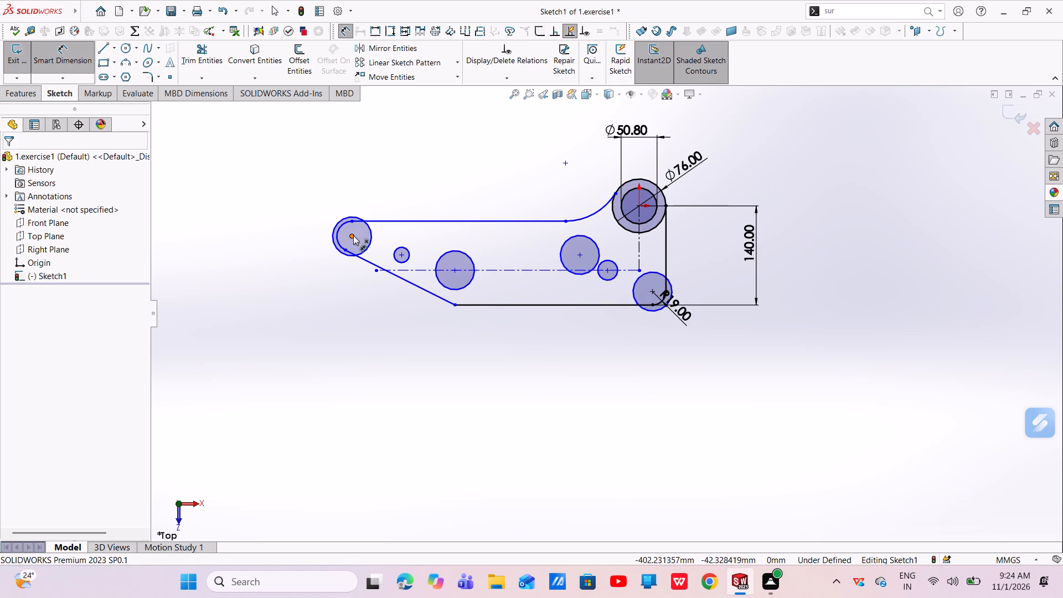
pyautogui.click(350, 234)
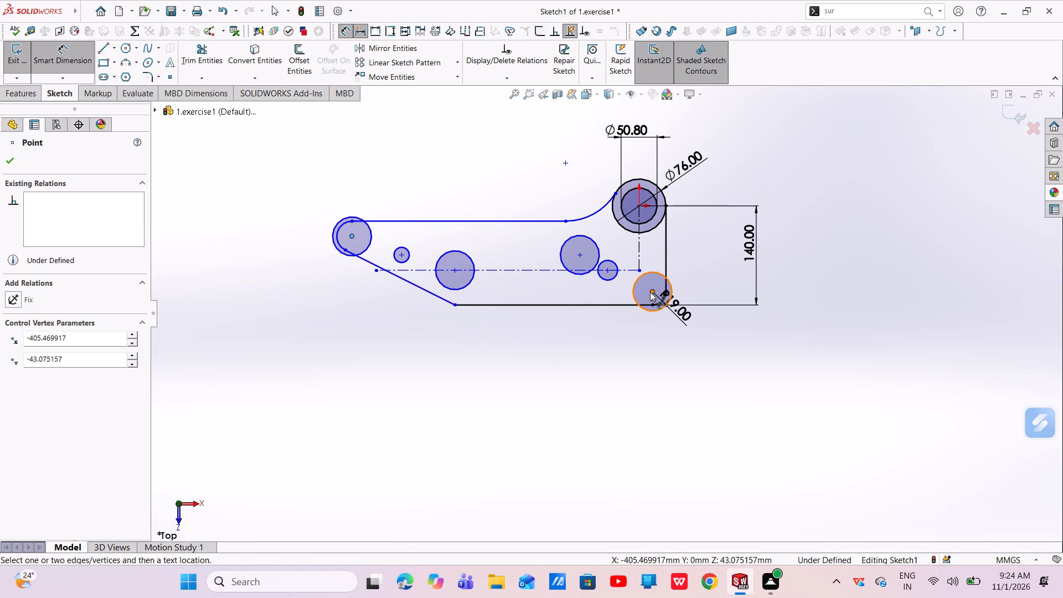
pyautogui.click(650, 292)
pyautogui.click(577, 367)
pyautogui.press('BackSpace')
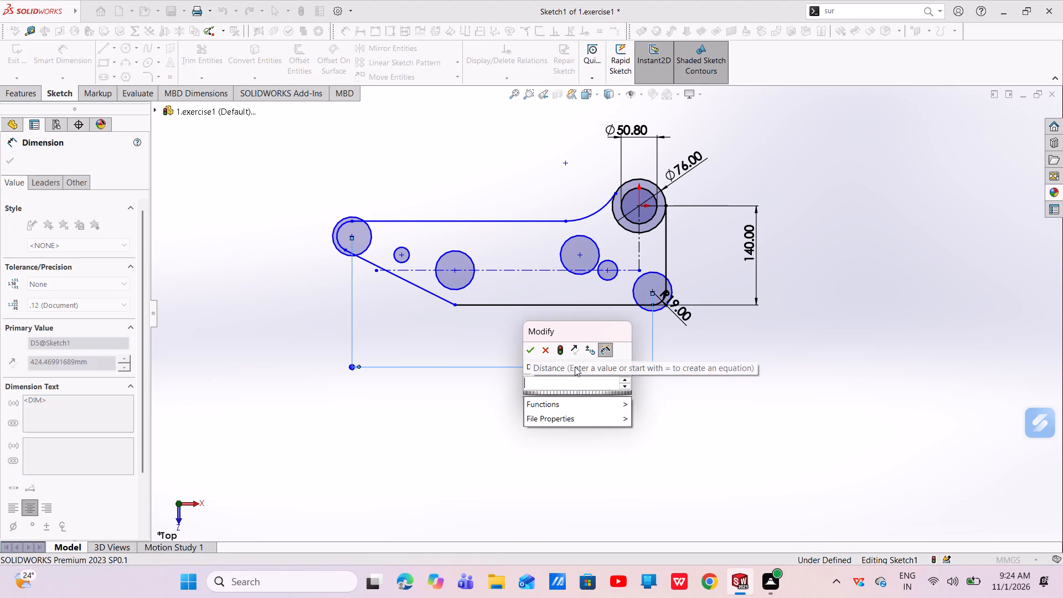
pyautogui.write('241')
pyautogui.press('Return')
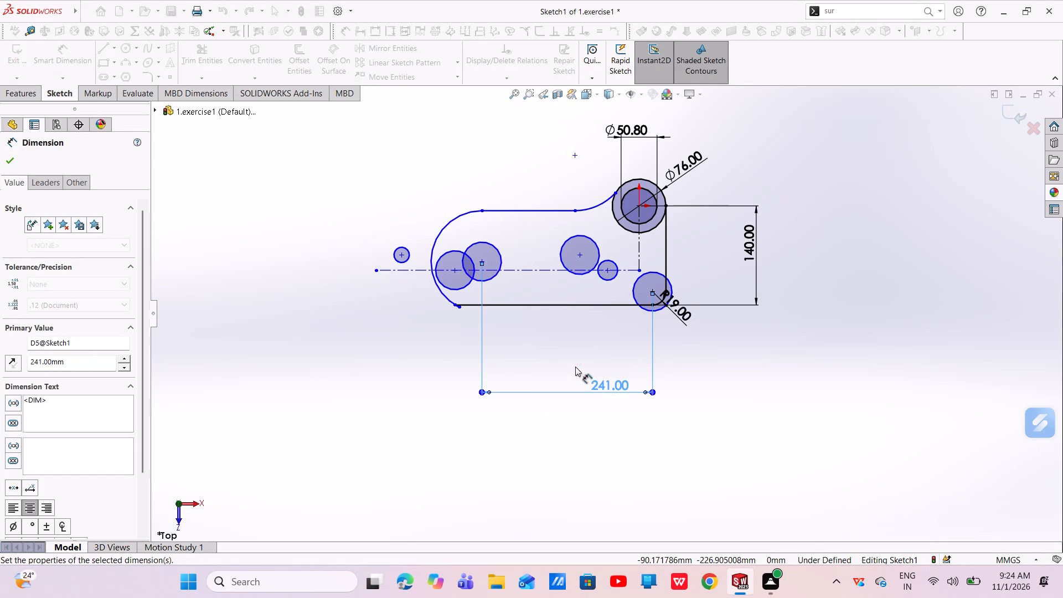
pyautogui.press('Escape')
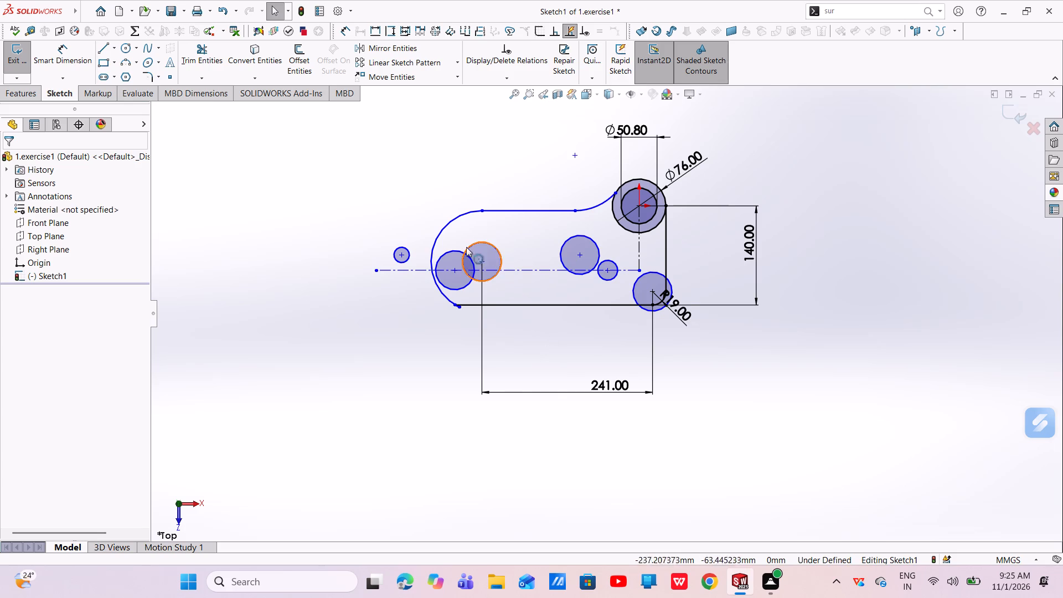
# Dimension the radius of the profile's rounded left end arc as 38/2, giving 19 mm.
pyautogui.click(75, 52)
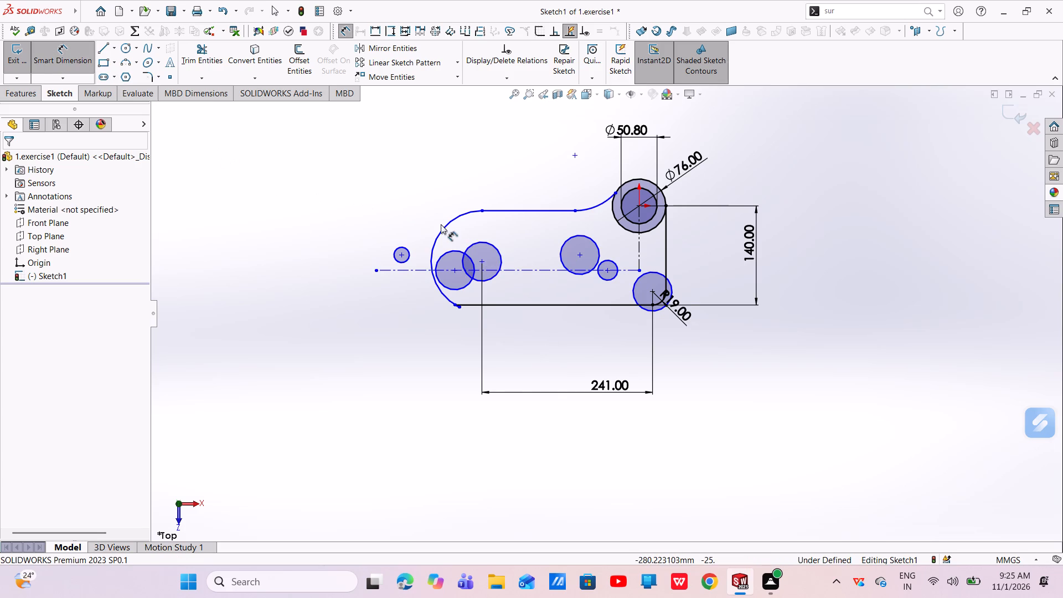
pyautogui.click(439, 231)
pyautogui.click(223, 238)
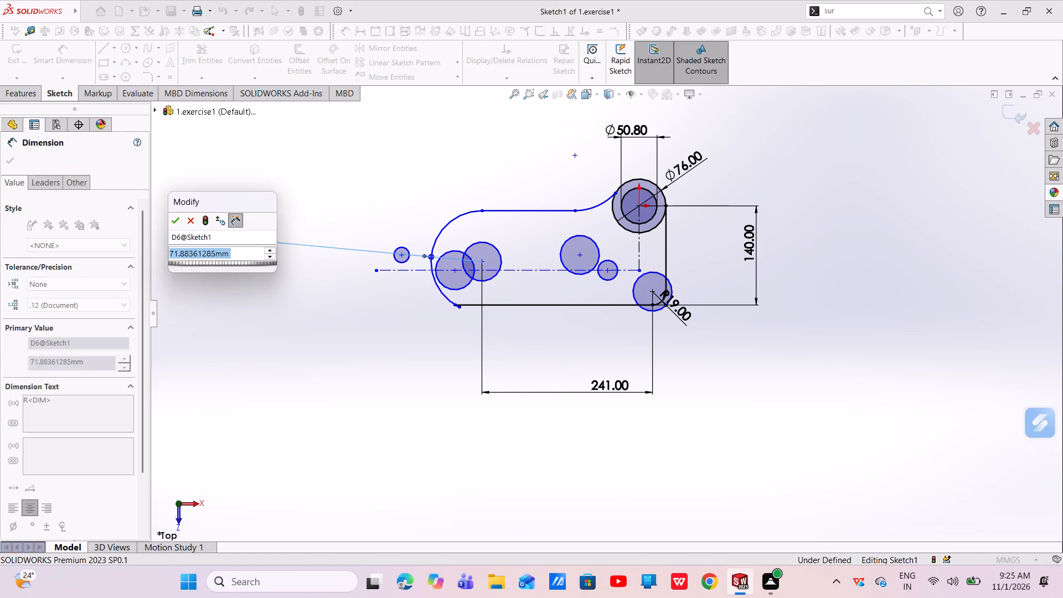
pyautogui.press('BackSpace')
pyautogui.write('38')
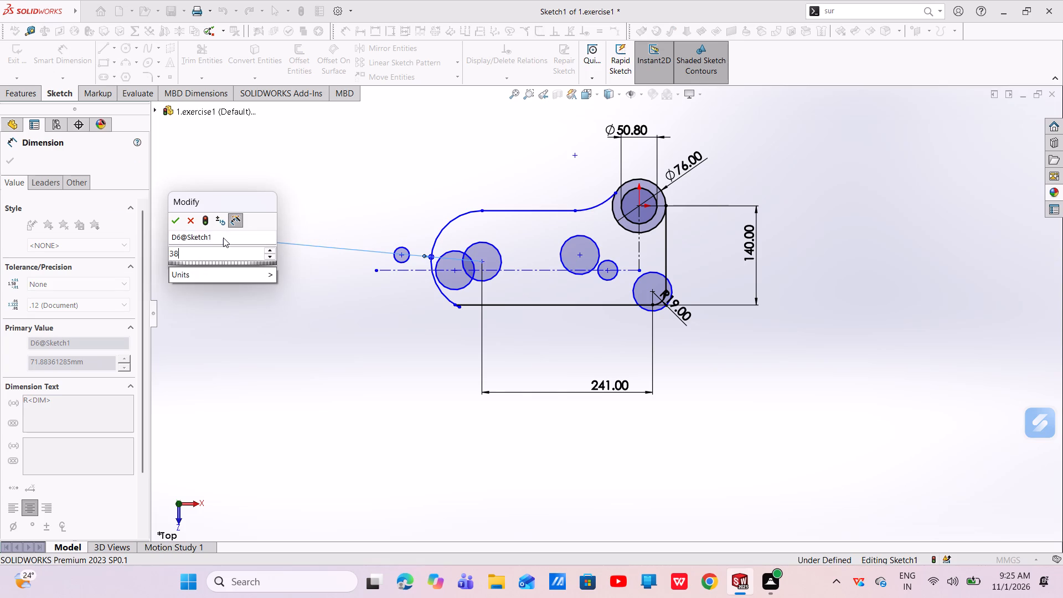
pyautogui.write('/2')
pyautogui.press('Return')
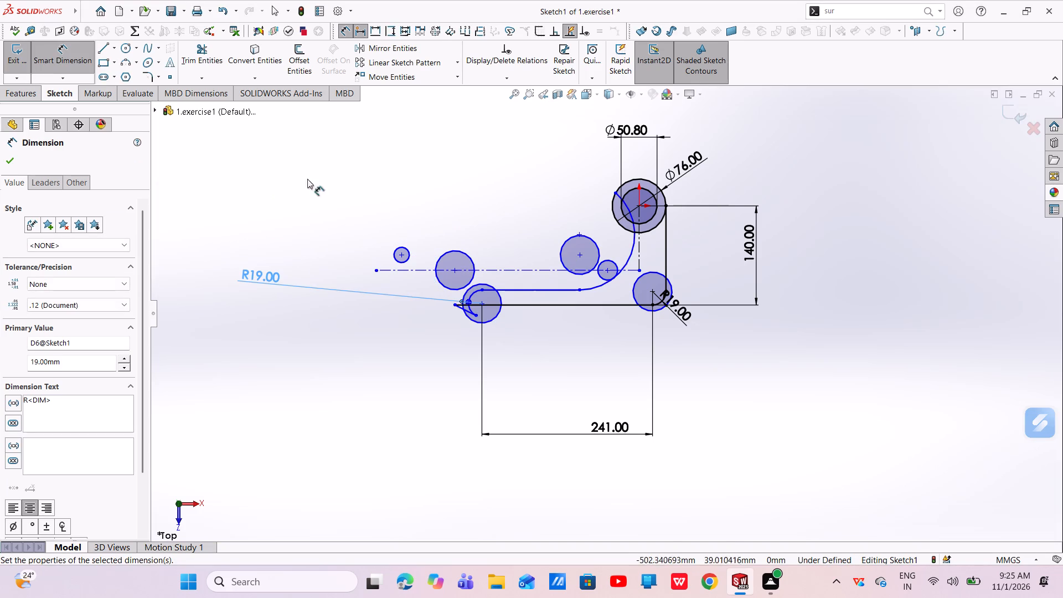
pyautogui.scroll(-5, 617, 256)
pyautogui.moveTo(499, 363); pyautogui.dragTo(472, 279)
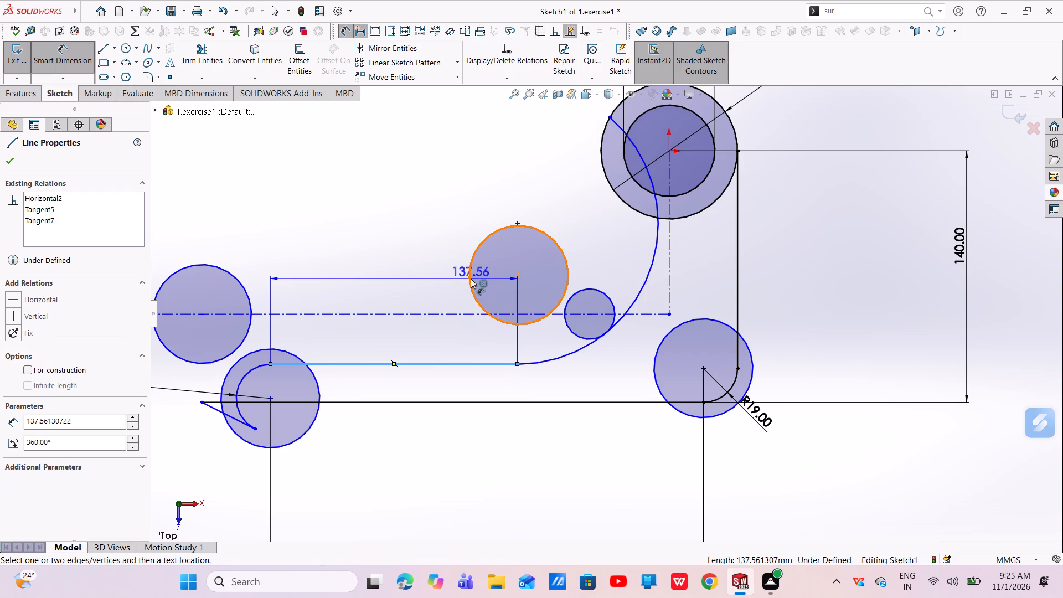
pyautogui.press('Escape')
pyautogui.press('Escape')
# Reshape the collapsed left end by moving the rounded arc's lower endpoint up to about 241 mm left of and 71 mm below the origin.
pyautogui.moveTo(237, 385); pyautogui.dragTo(237, 384)
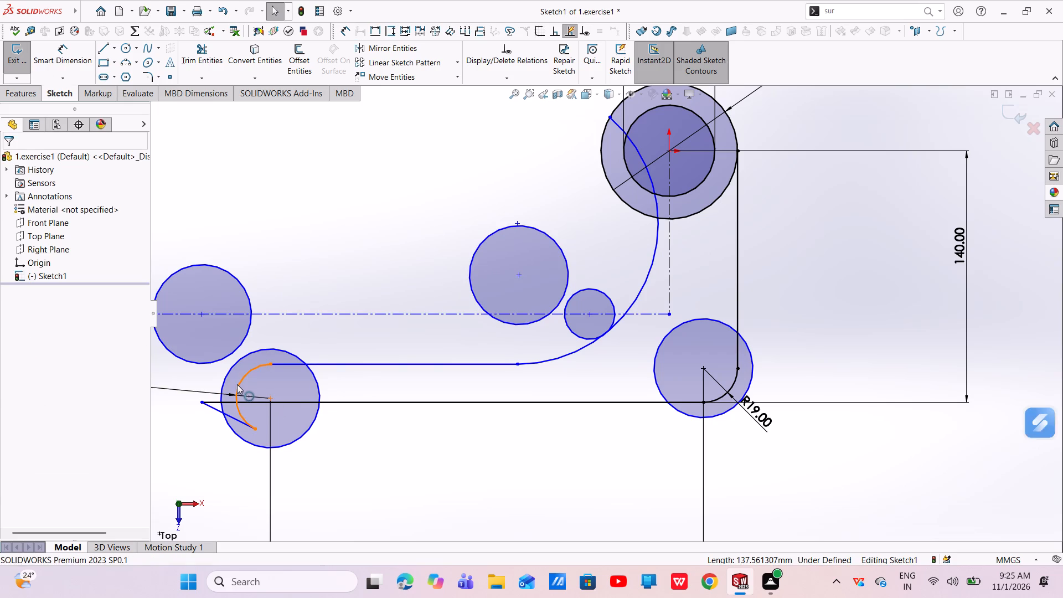
pyautogui.moveTo(237, 384); pyautogui.dragTo(209, 341)
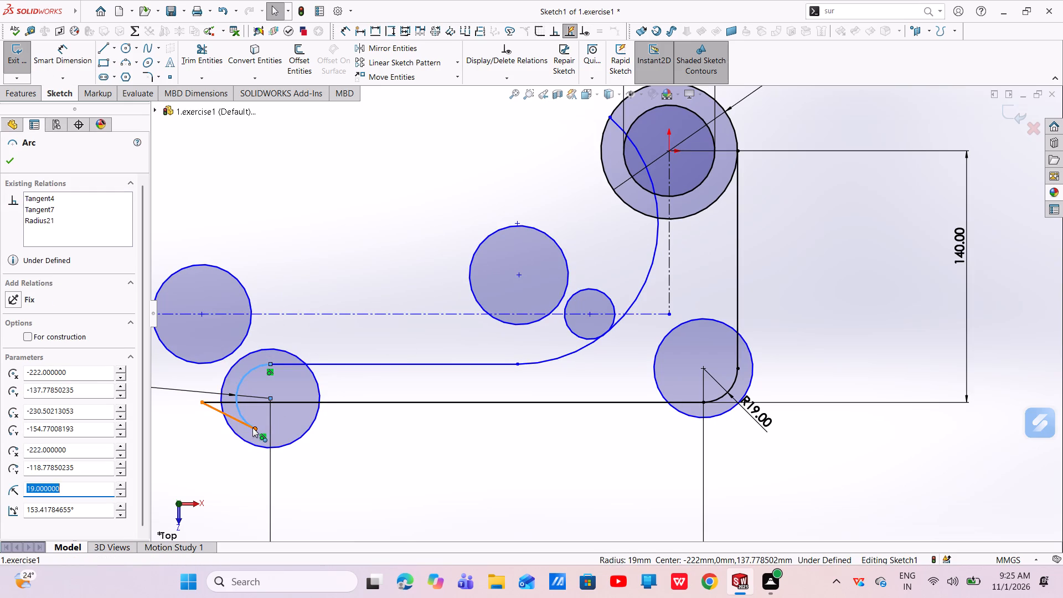
pyautogui.moveTo(252, 427); pyautogui.dragTo(179, 297)
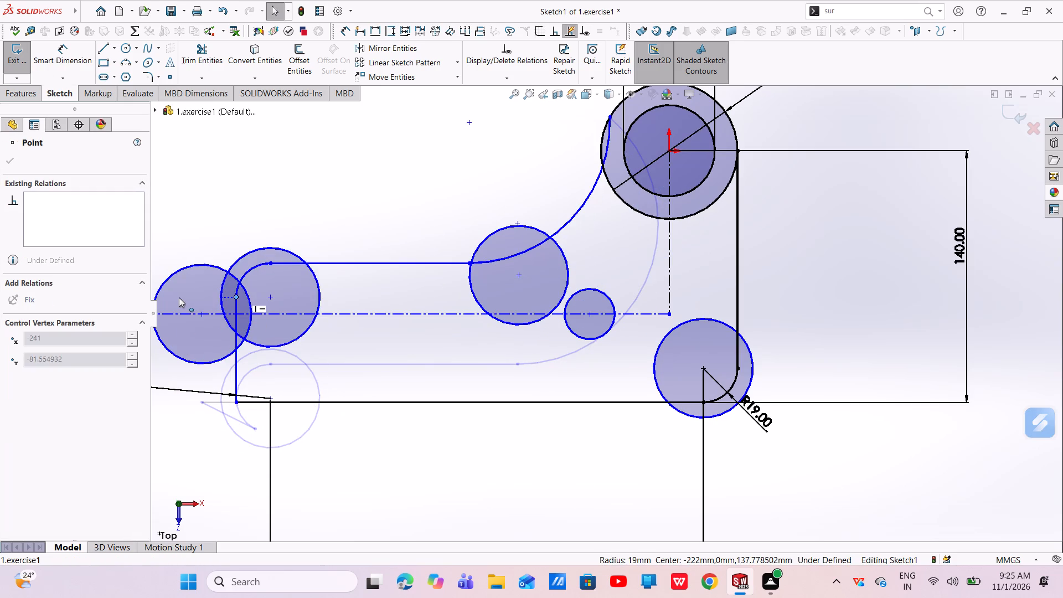
pyautogui.moveTo(179, 297); pyautogui.dragTo(156, 277)
pyautogui.press('Escape')
pyautogui.scroll(3, 386, 317)
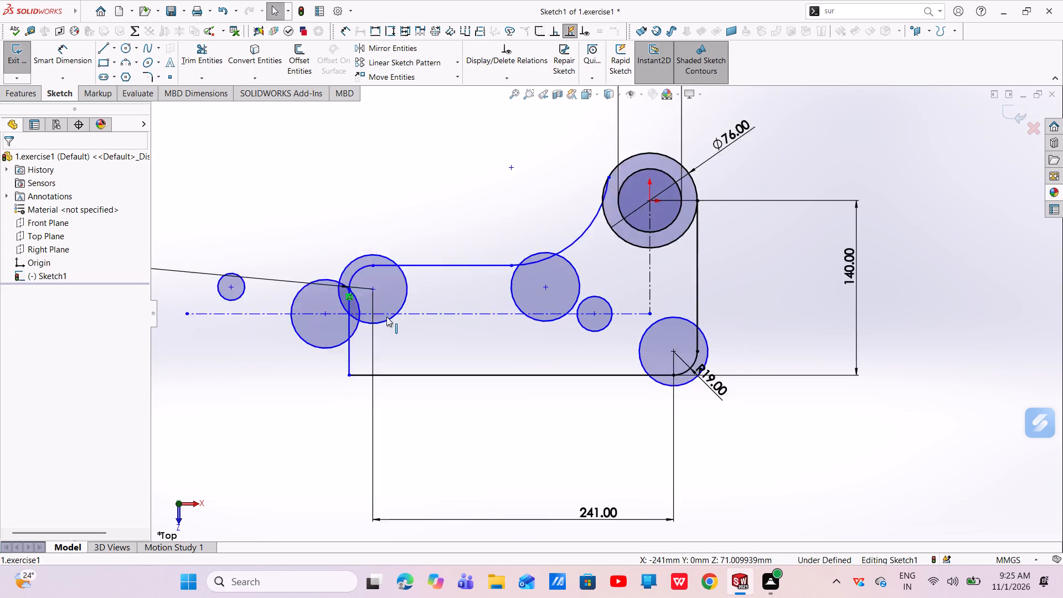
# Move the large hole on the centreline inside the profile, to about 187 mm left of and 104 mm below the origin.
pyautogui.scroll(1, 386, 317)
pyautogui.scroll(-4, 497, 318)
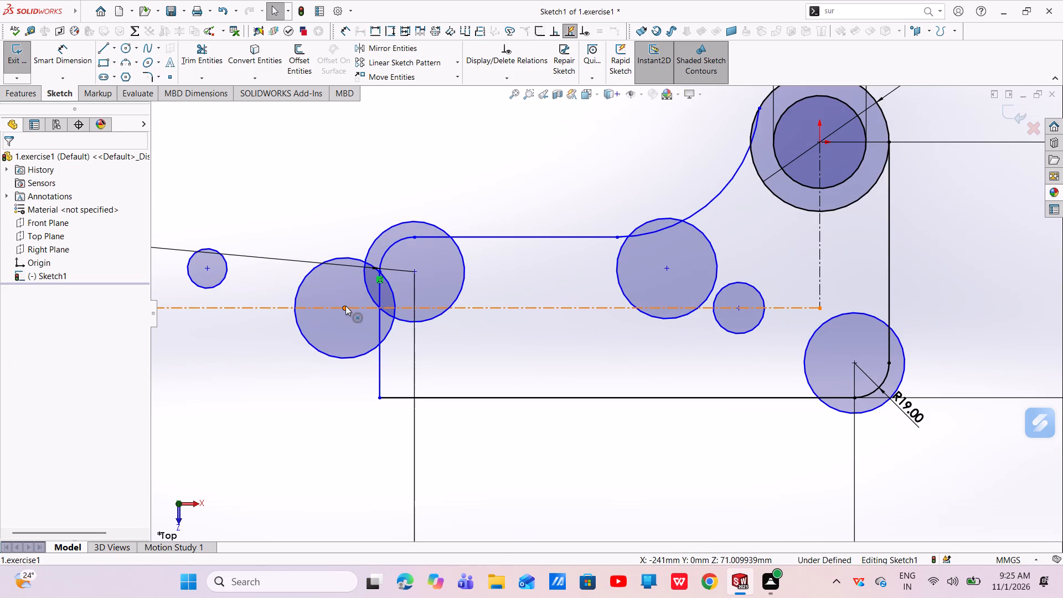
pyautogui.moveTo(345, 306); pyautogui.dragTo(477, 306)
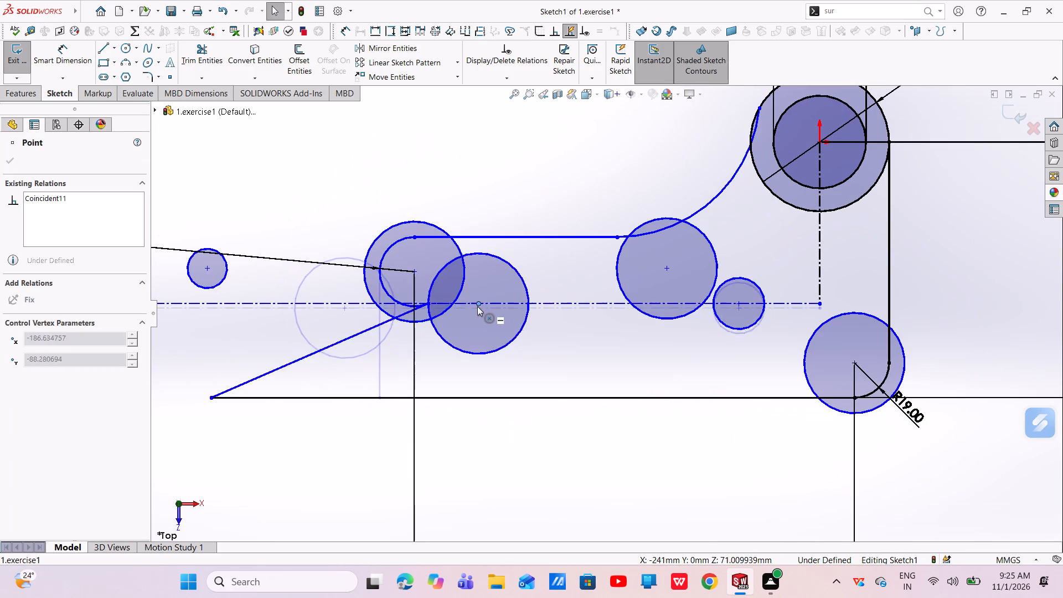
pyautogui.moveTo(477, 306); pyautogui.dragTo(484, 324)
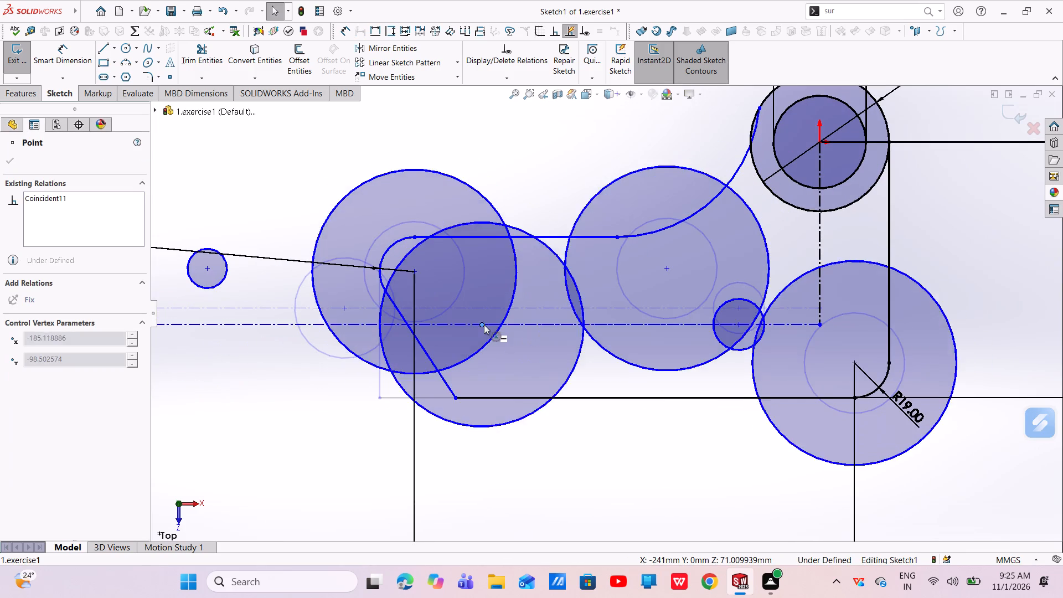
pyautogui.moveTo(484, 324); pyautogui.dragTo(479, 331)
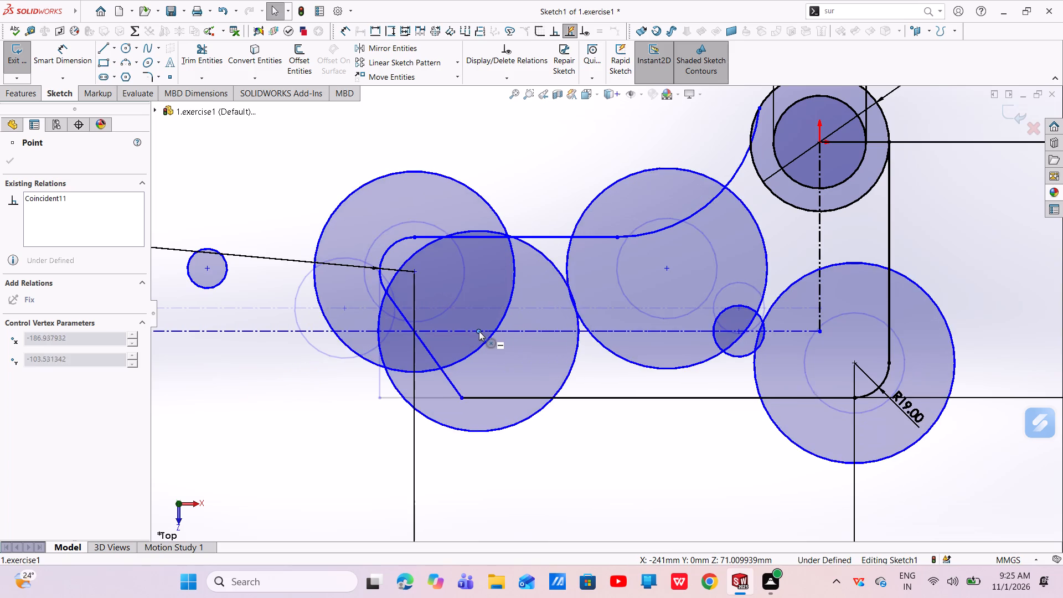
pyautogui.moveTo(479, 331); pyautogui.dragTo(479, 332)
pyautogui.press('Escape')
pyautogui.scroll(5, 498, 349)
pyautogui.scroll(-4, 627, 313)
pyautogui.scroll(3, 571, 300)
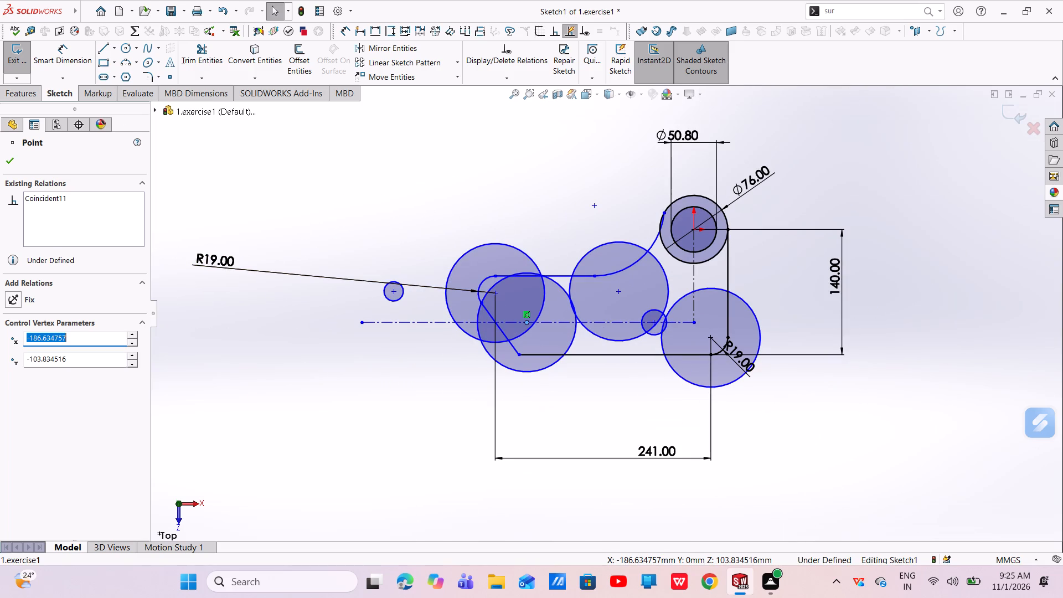
# Dimension the diameter of the centreline hole nearest the profile's rounded end as 10 mm.
pyautogui.click(44, 55)
pyautogui.click(518, 370)
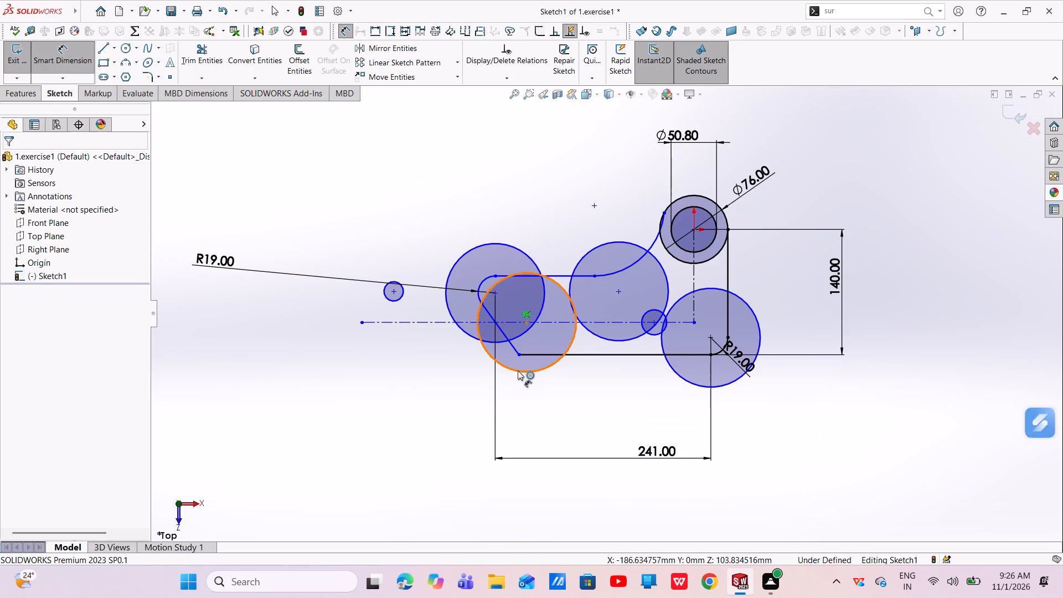
pyautogui.click(412, 432)
pyautogui.press('BackSpace')
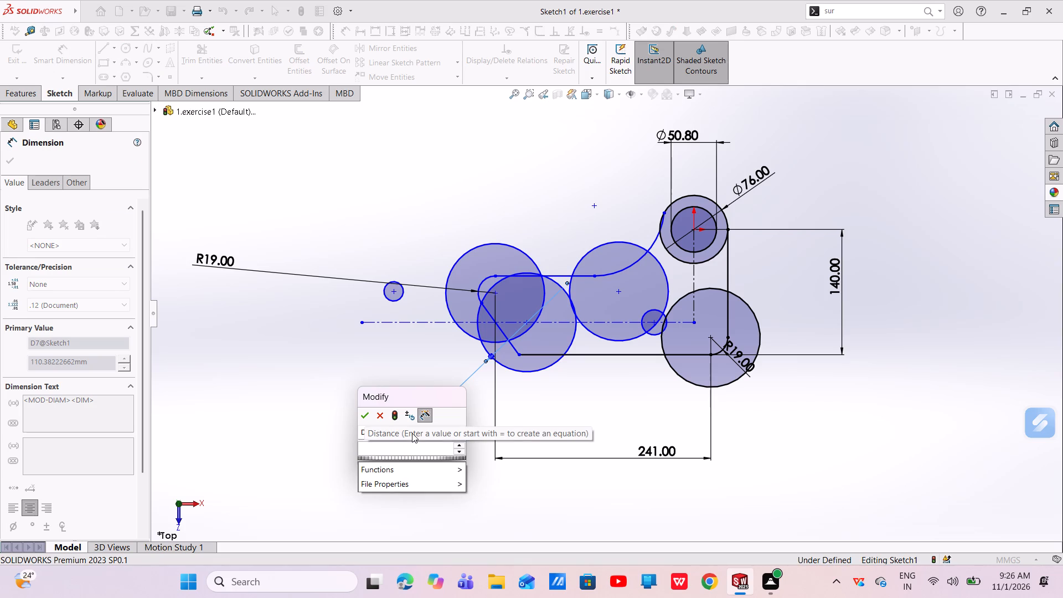
pyautogui.write('10')
pyautogui.press('Return')
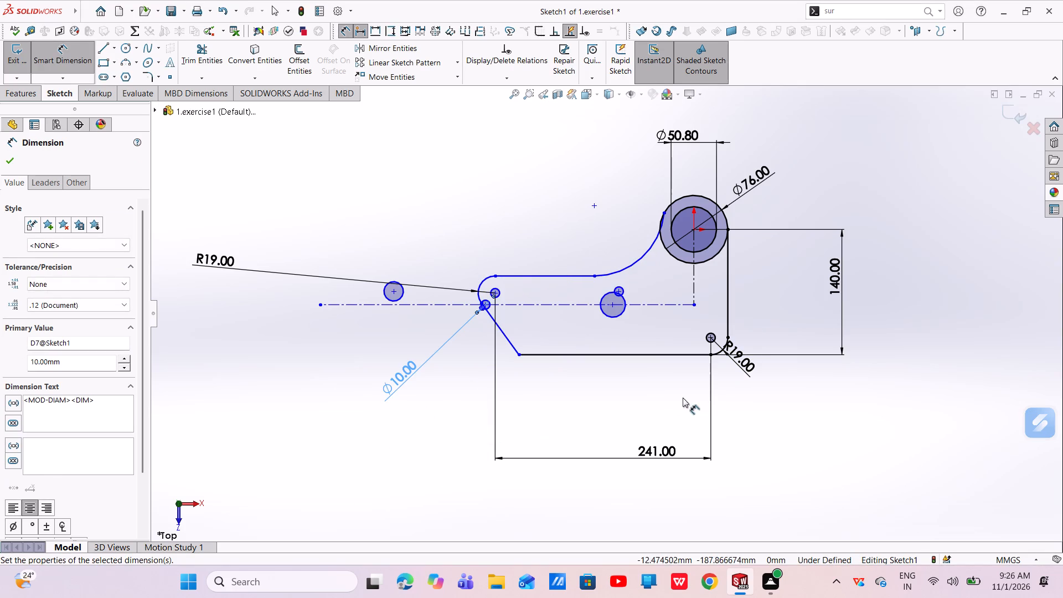
pyautogui.press('Escape')
pyautogui.press('Escape')
# Move the stray hole outside the profile onto the rounded end's centre point.
pyautogui.scroll(-2, 567, 298)
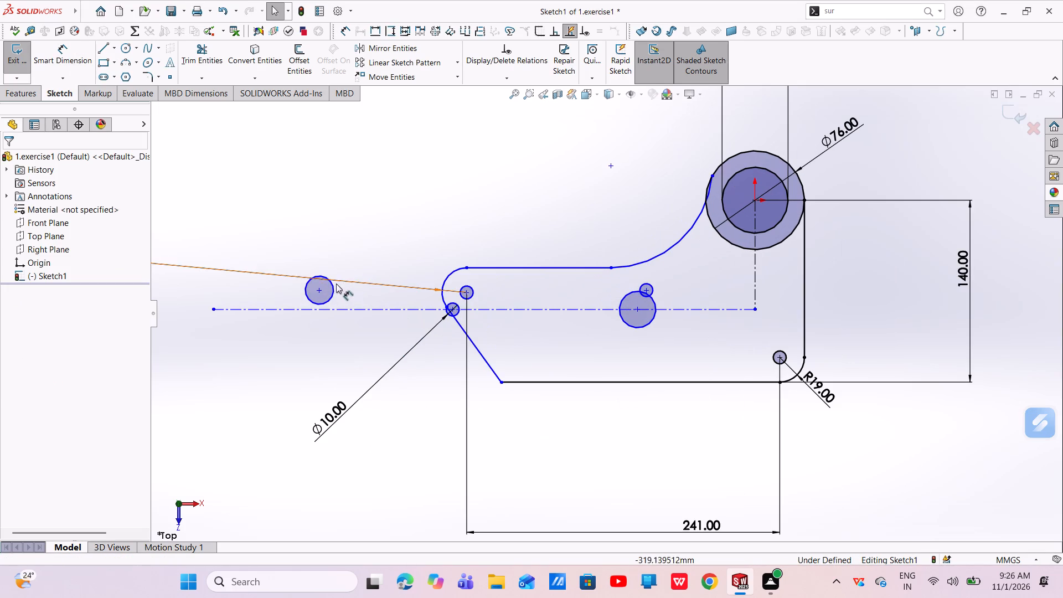
pyautogui.moveTo(318, 290); pyautogui.dragTo(465, 292)
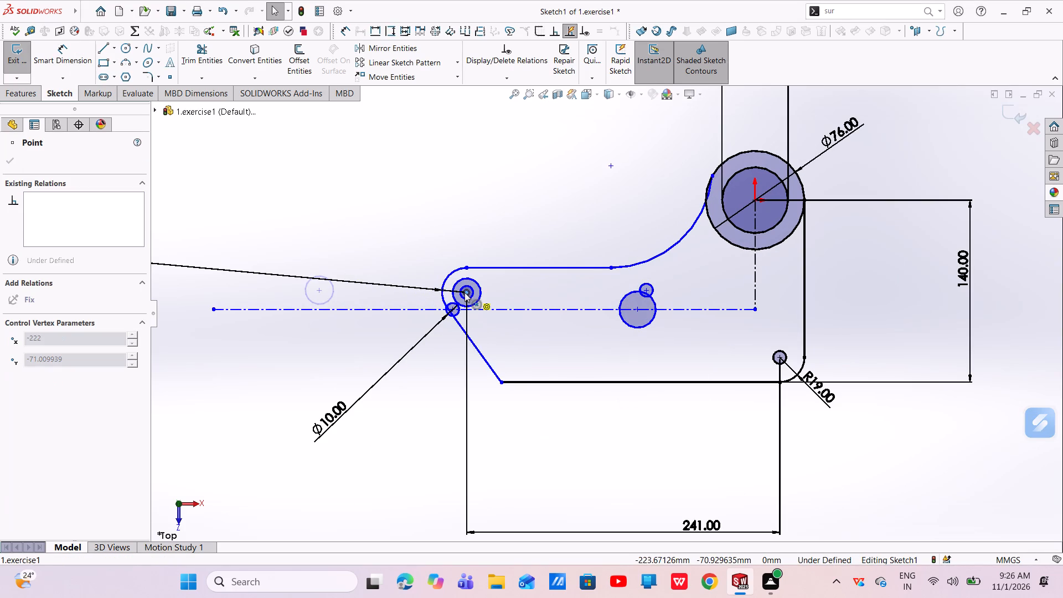
pyautogui.moveTo(465, 292); pyautogui.dragTo(466, 292)
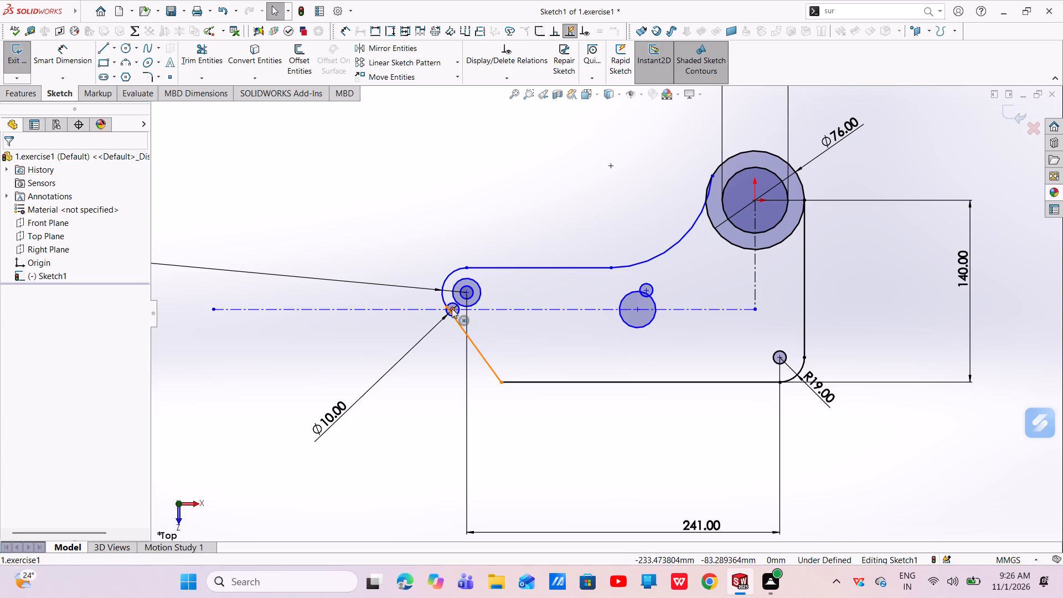
# Pull the 10 mm centreline hole inward and delete the coincident relation on the rounded arc's lower endpoint beside it.
pyautogui.moveTo(452, 308); pyautogui.dragTo(516, 316)
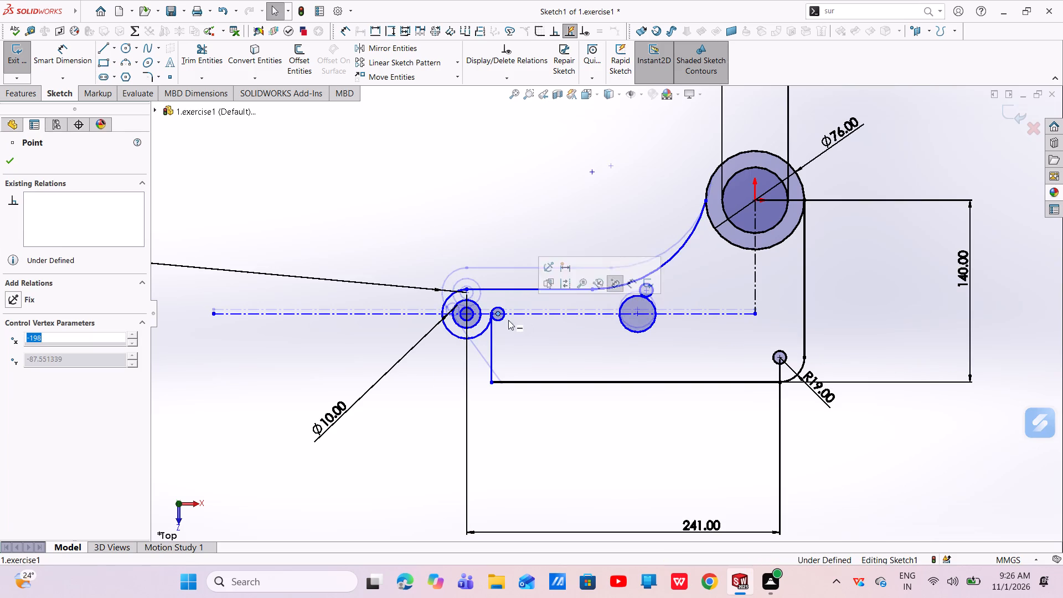
pyautogui.scroll(-6, 494, 318)
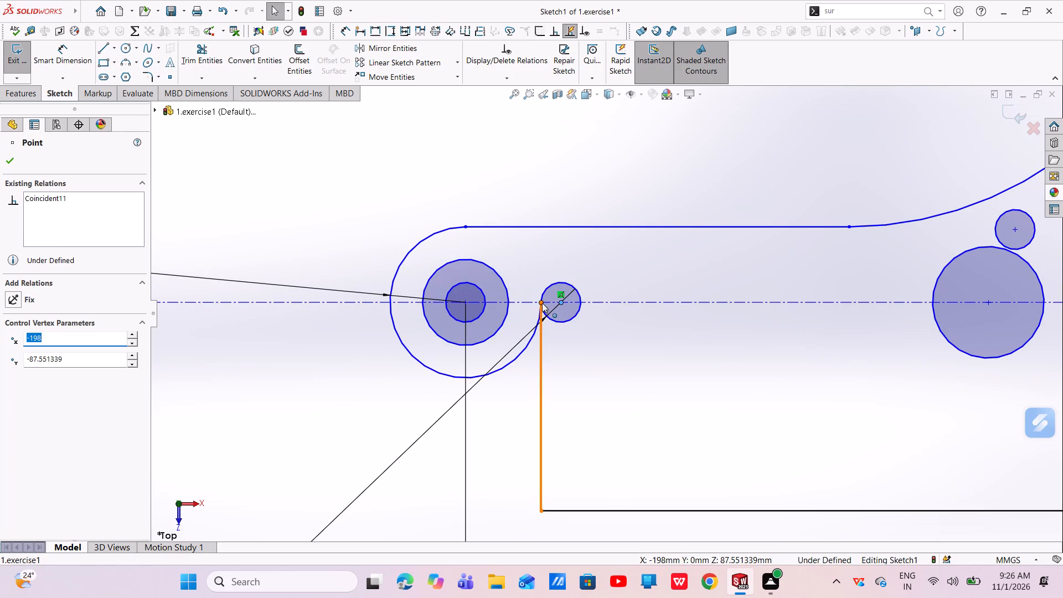
pyautogui.click(542, 303)
pyautogui.click(546, 303)
pyautogui.rightClick(546, 303)
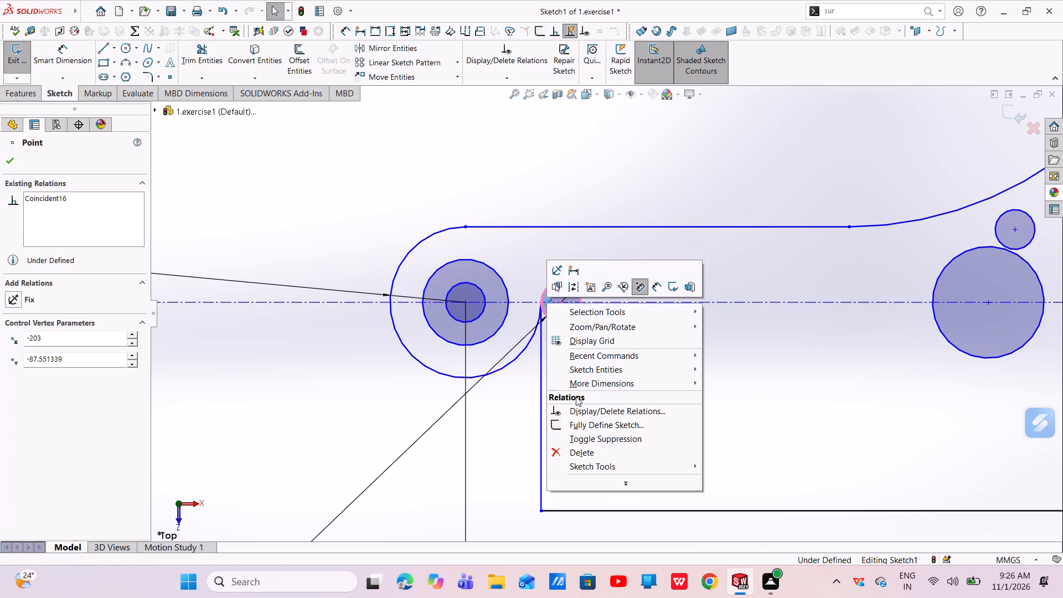
pyautogui.click(578, 452)
pyautogui.scroll(3, 529, 344)
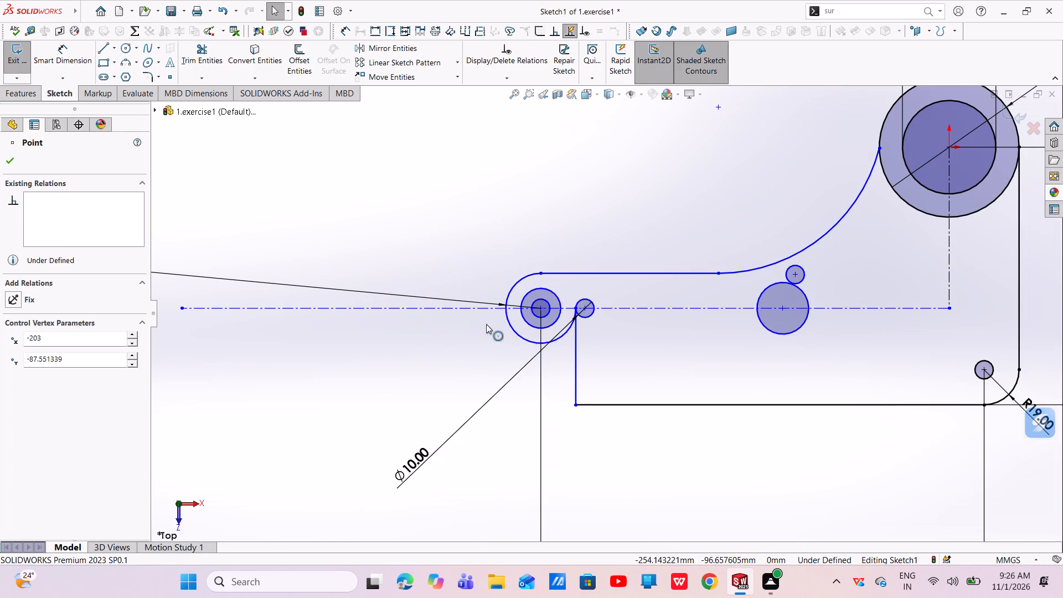
# Move the 10 mm hole along the centreline to about 182 mm left of the origin, clear of the rounded arc.
pyautogui.moveTo(504, 308); pyautogui.dragTo(491, 281)
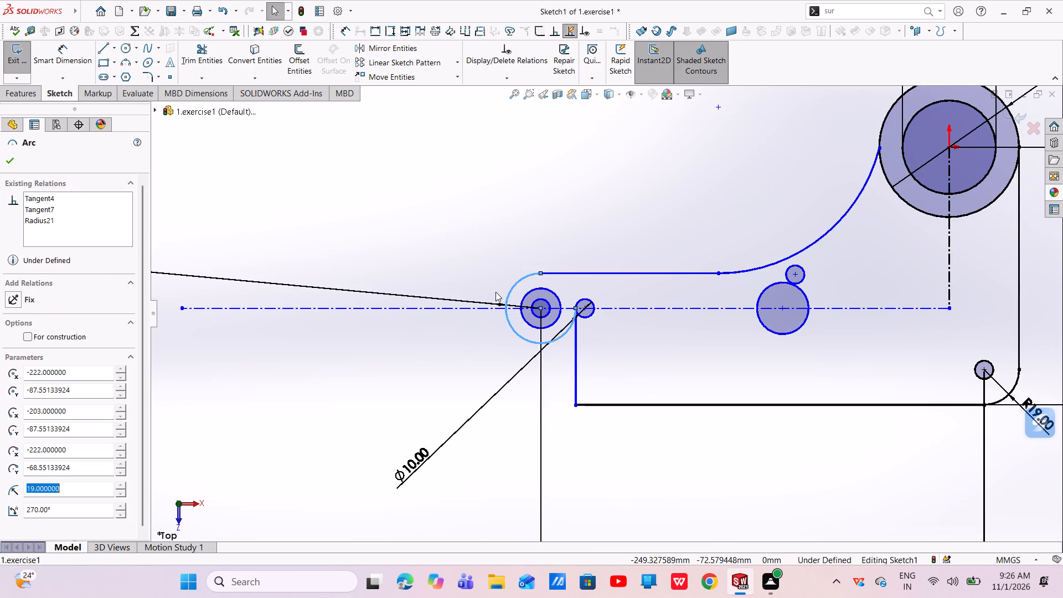
pyautogui.scroll(-4, 591, 326)
pyautogui.moveTo(582, 286); pyautogui.dragTo(595, 285)
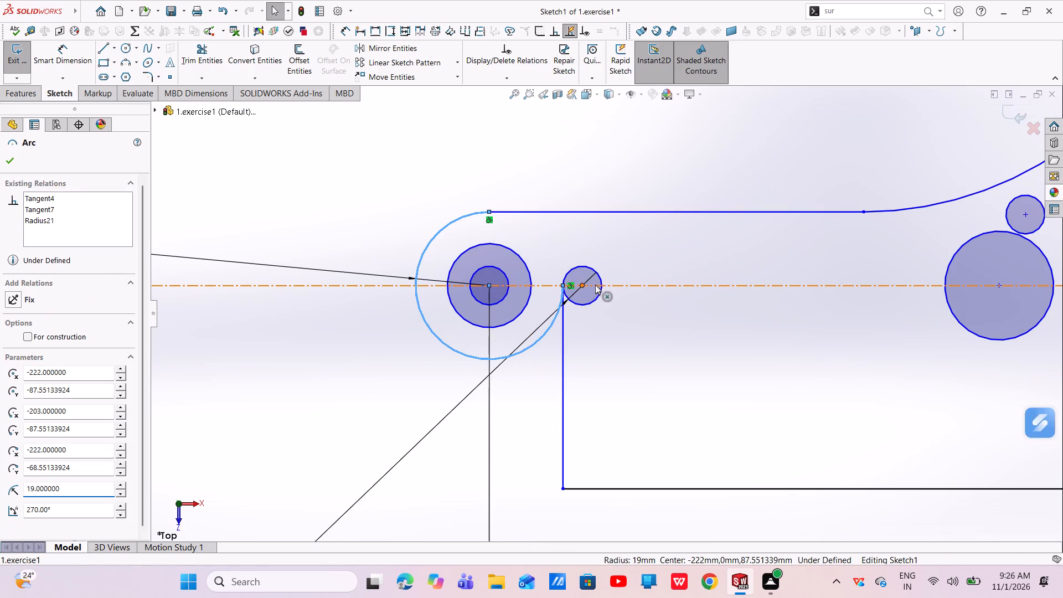
pyautogui.moveTo(595, 285); pyautogui.dragTo(644, 286)
pyautogui.scroll(3, 513, 347)
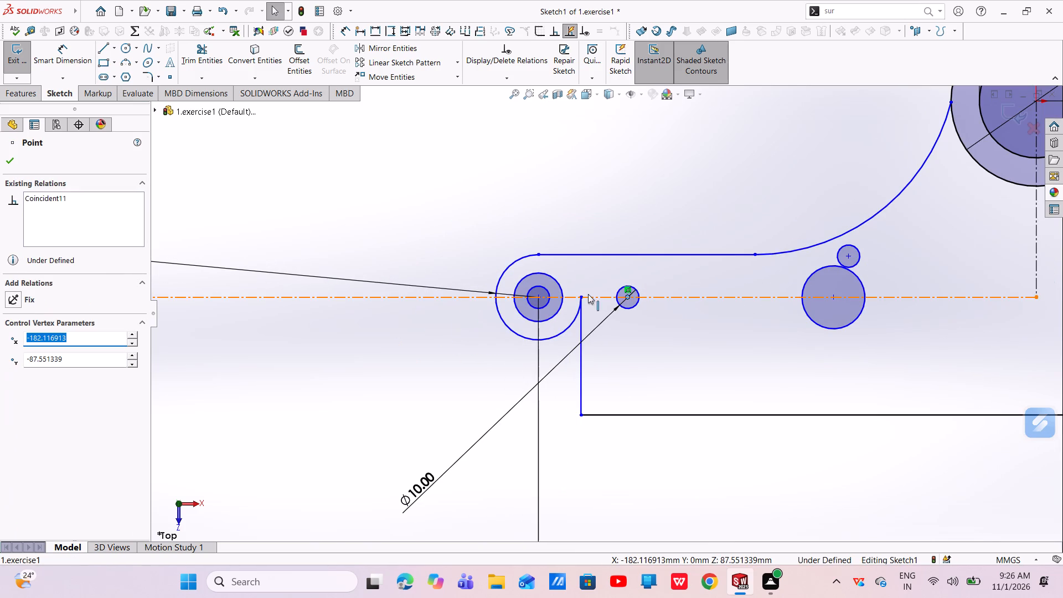
# Reshape the rounded end by swinging the arc's lower endpoint around its left side and placing its centre about 93 mm below the origin.
pyautogui.moveTo(581, 297); pyautogui.dragTo(581, 329)
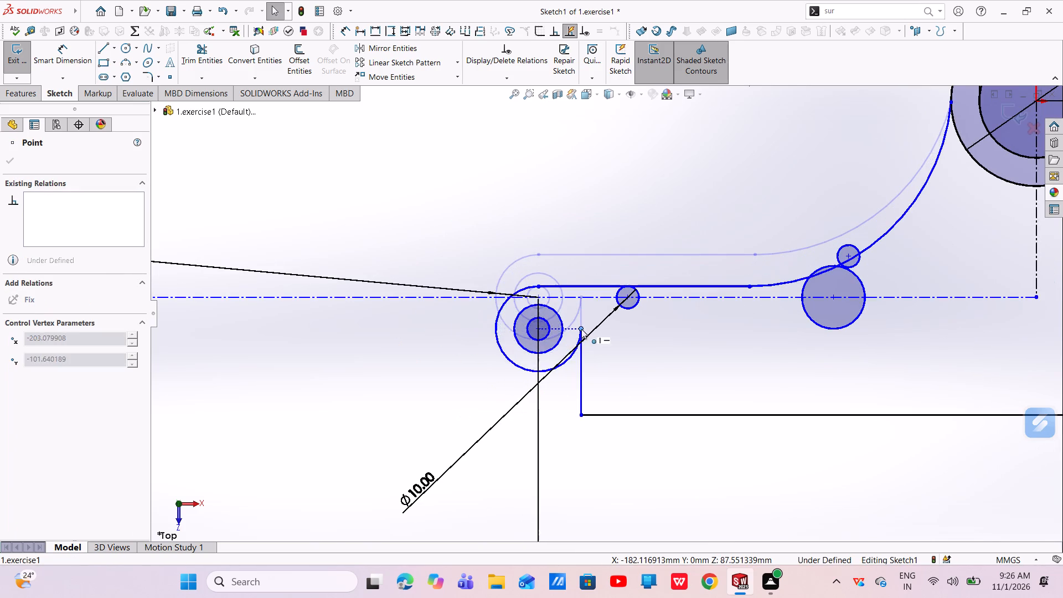
pyautogui.moveTo(581, 329); pyautogui.dragTo(508, 369)
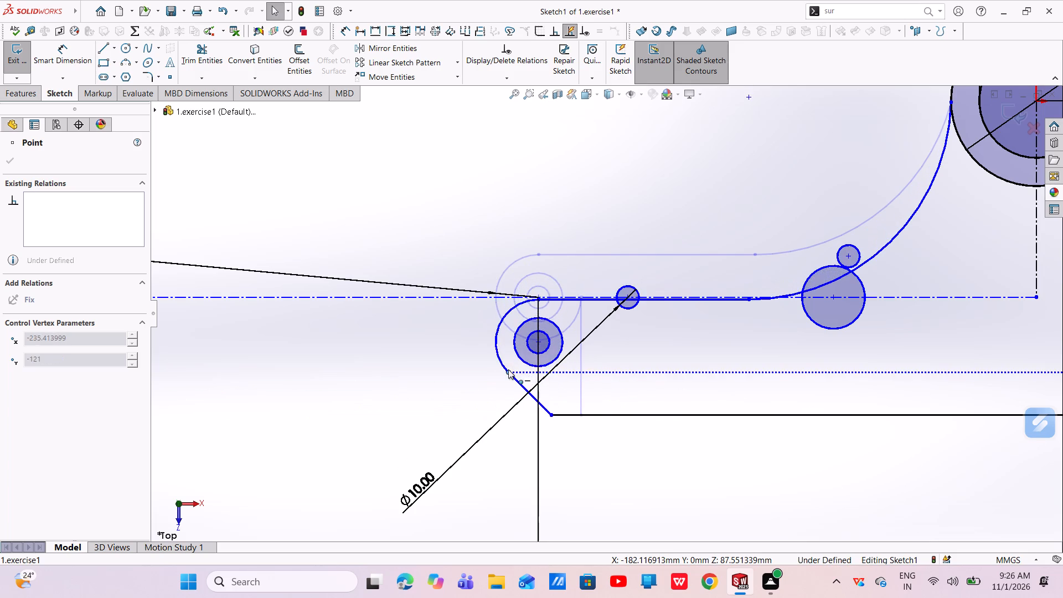
pyautogui.moveTo(508, 369); pyautogui.dragTo(519, 375)
pyautogui.press('Escape')
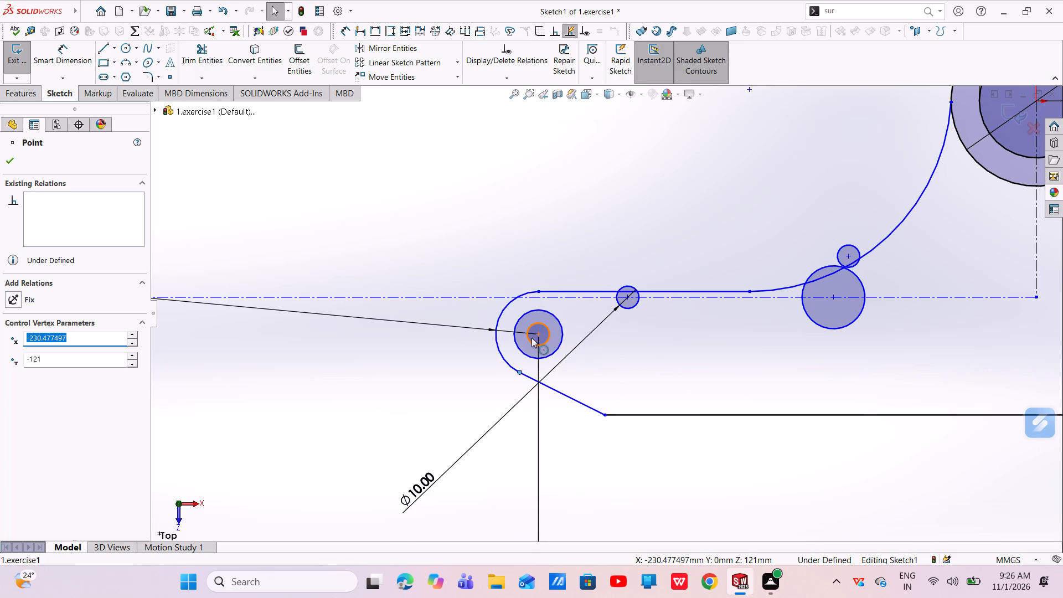
pyautogui.moveTo(536, 336); pyautogui.dragTo(523, 307)
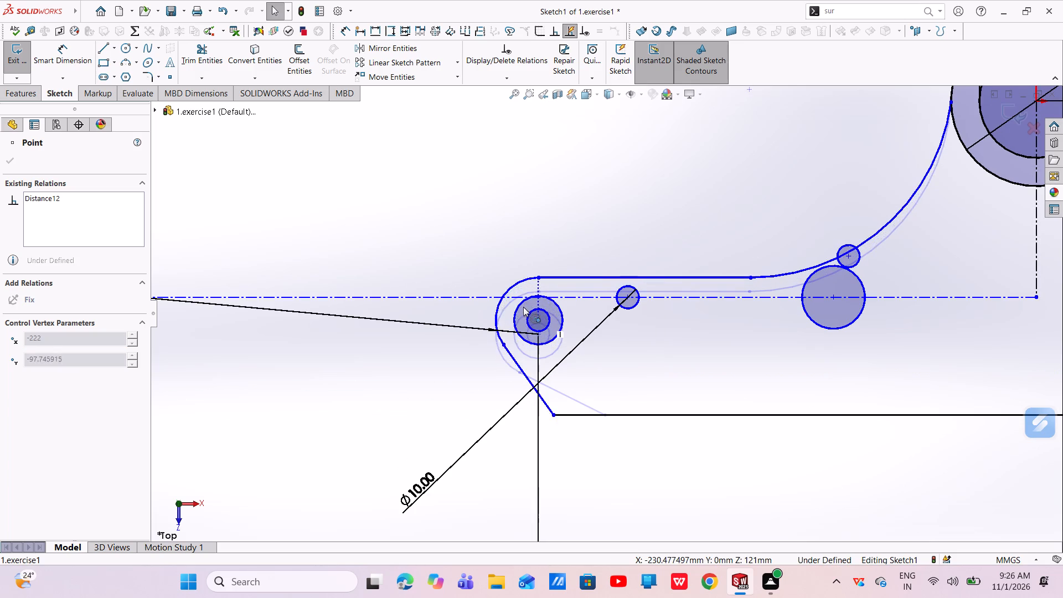
pyautogui.moveTo(523, 307); pyautogui.dragTo(535, 309)
pyautogui.press('Escape')
pyautogui.press('Escape')
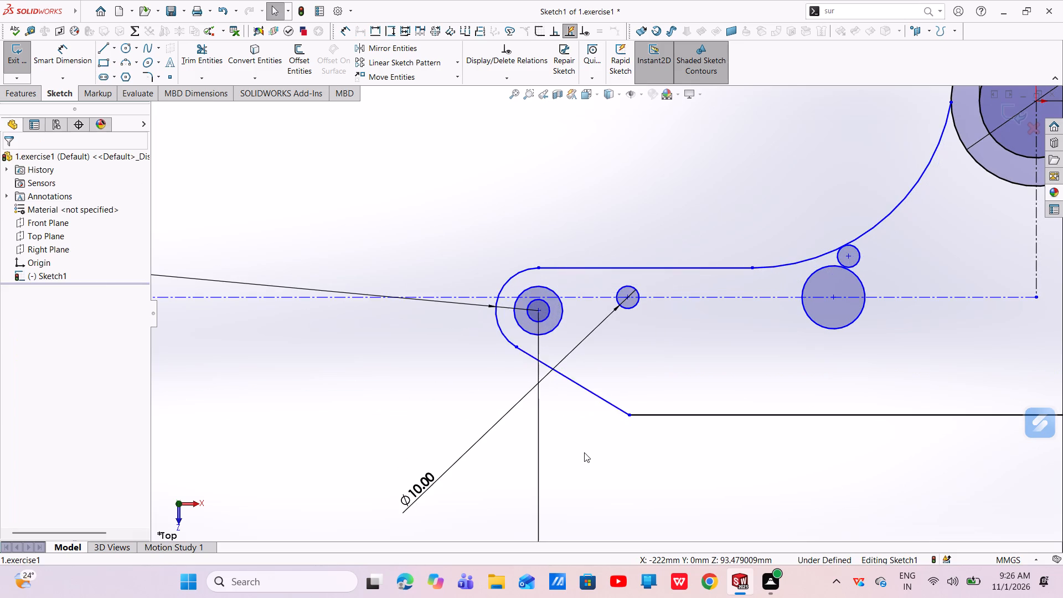
# Raise the profile's upper horizontal line together with the rounded end, making the line about 110 mm long.
pyautogui.scroll(4, 584, 452)
pyautogui.scroll(-2, 720, 416)
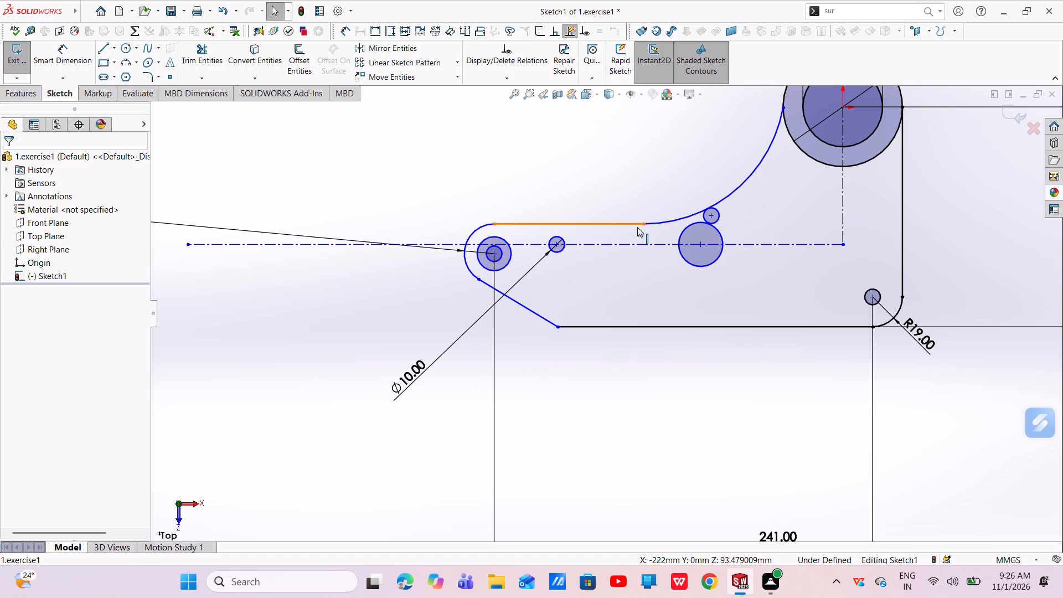
pyautogui.moveTo(635, 224); pyautogui.dragTo(624, 183)
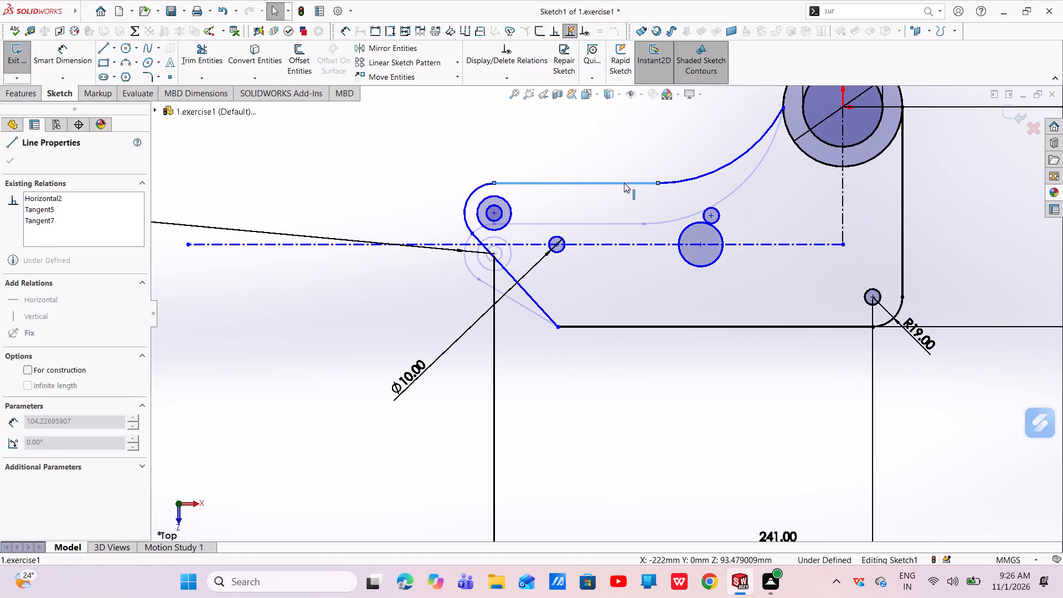
pyautogui.moveTo(624, 183); pyautogui.dragTo(616, 169)
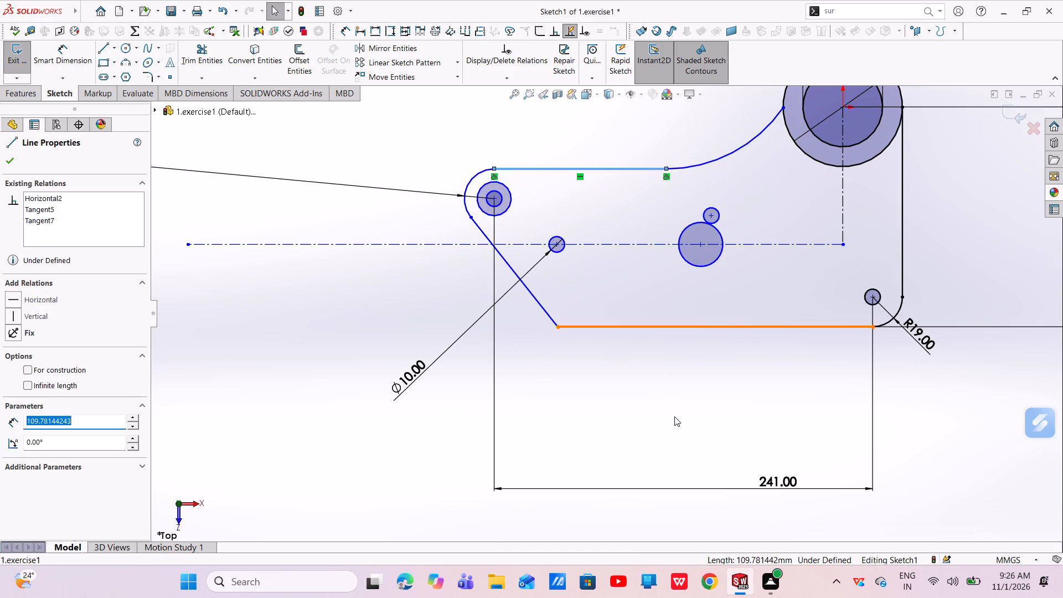
pyautogui.press('Escape')
pyautogui.scroll(4, 666, 399)
pyautogui.scroll(-4, 751, 305)
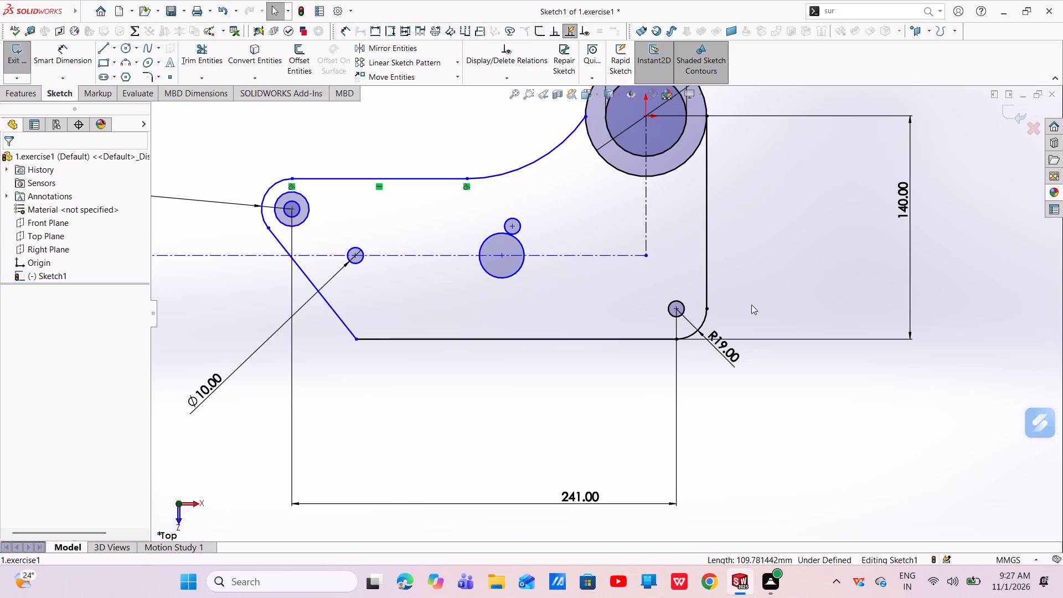
# Set the diameter of the 10 mm centreline hole to 14 mm.
pyautogui.doubleClick(200, 398)
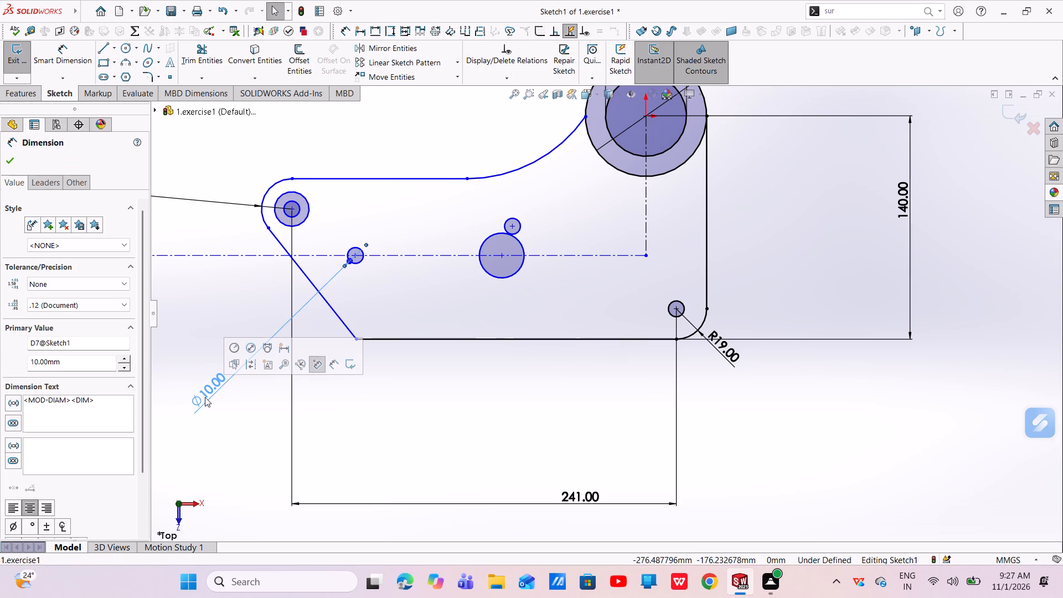
pyautogui.moveTo(68, 360); pyautogui.dragTo(6, 359)
pyautogui.press('BackSpace')
pyautogui.write('14')
pyautogui.press('Return')
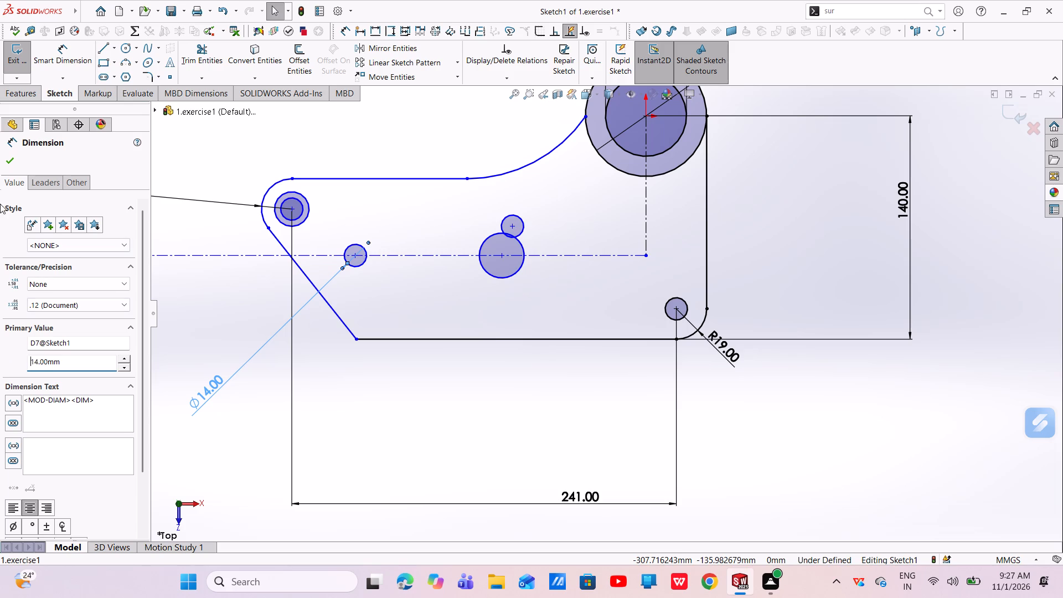
pyautogui.click(4, 161)
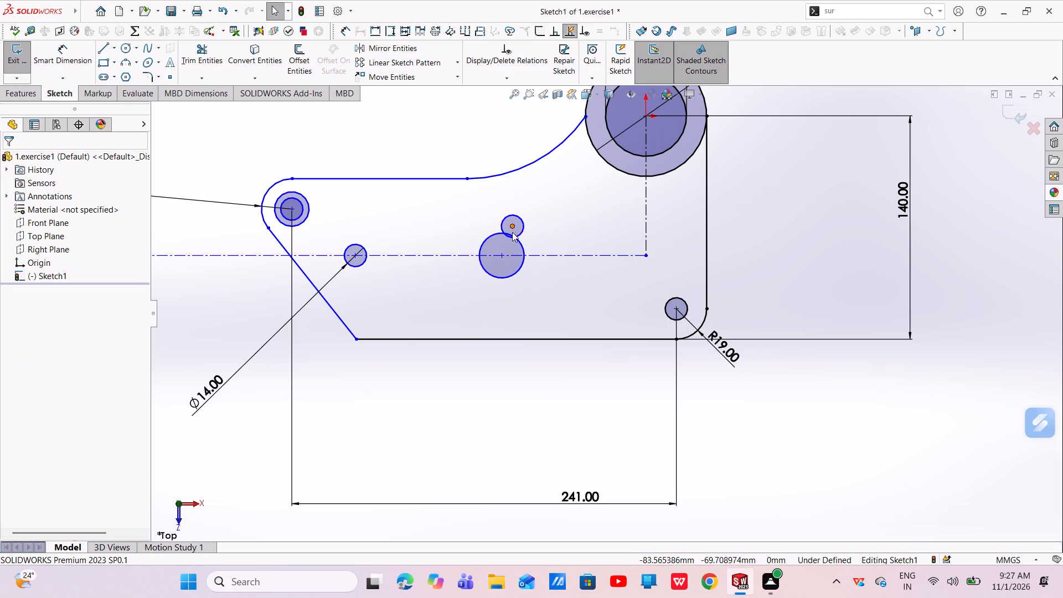
# Move the larger centreline hole to about 44 mm left of and 95 mm below the origin.
pyautogui.moveTo(501, 257); pyautogui.dragTo(470, 263)
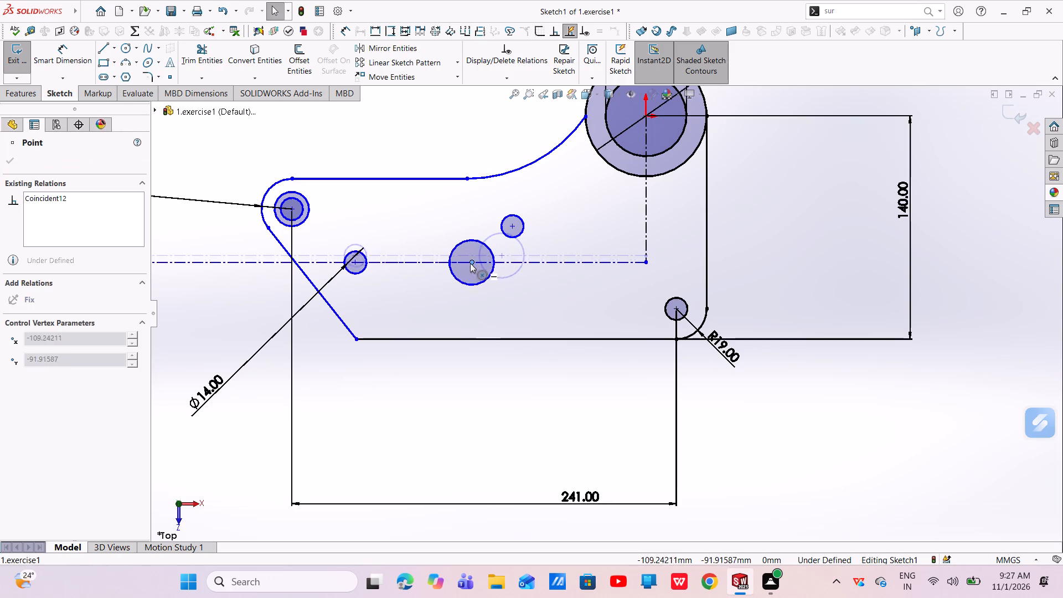
pyautogui.moveTo(470, 263); pyautogui.dragTo(469, 264)
pyautogui.press('Escape')
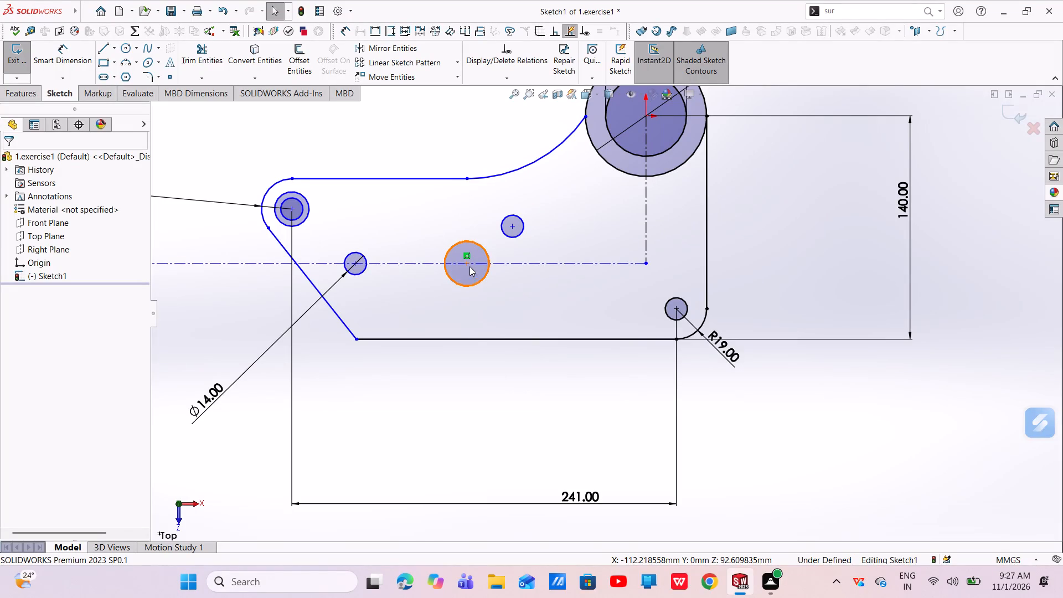
pyautogui.moveTo(468, 263); pyautogui.dragTo(604, 269)
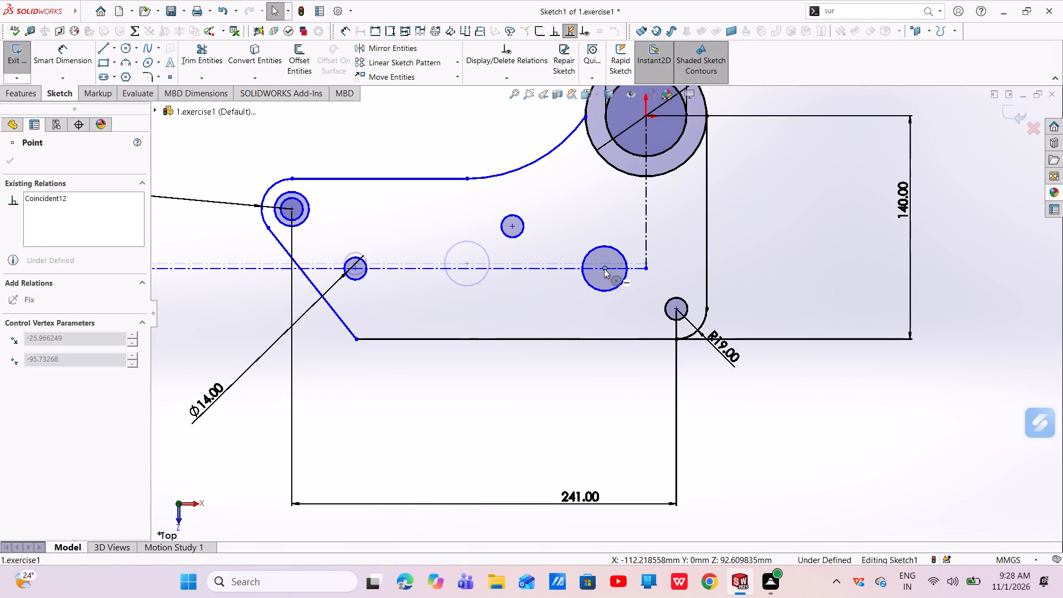
pyautogui.moveTo(604, 269); pyautogui.dragTo(576, 267)
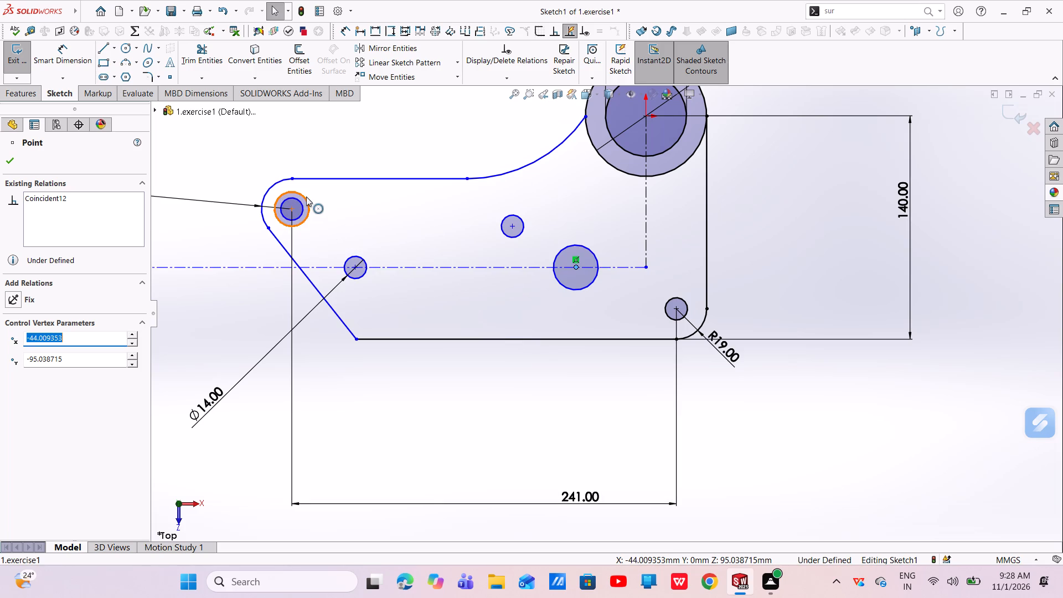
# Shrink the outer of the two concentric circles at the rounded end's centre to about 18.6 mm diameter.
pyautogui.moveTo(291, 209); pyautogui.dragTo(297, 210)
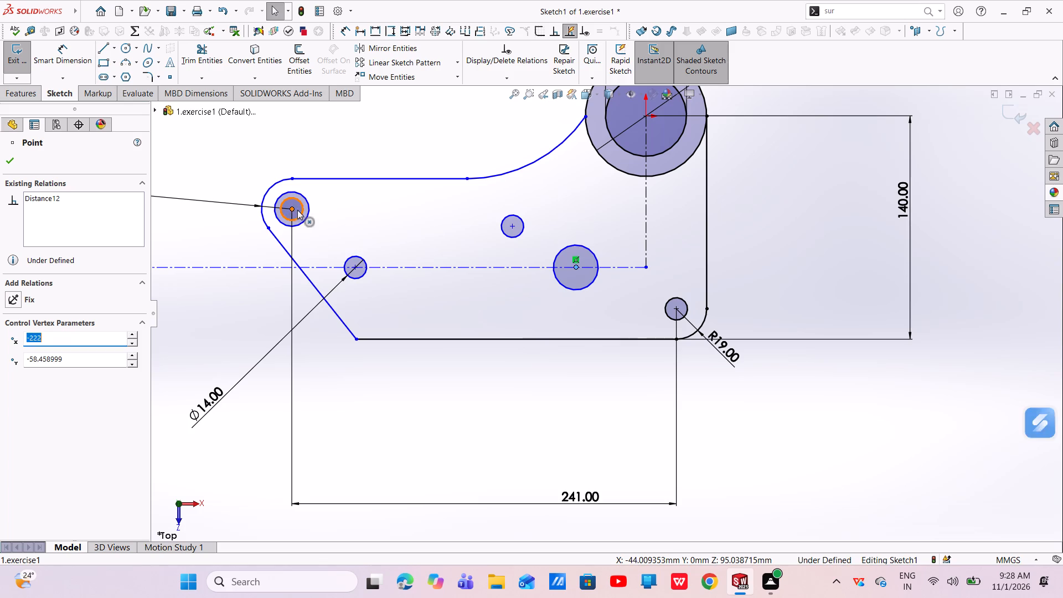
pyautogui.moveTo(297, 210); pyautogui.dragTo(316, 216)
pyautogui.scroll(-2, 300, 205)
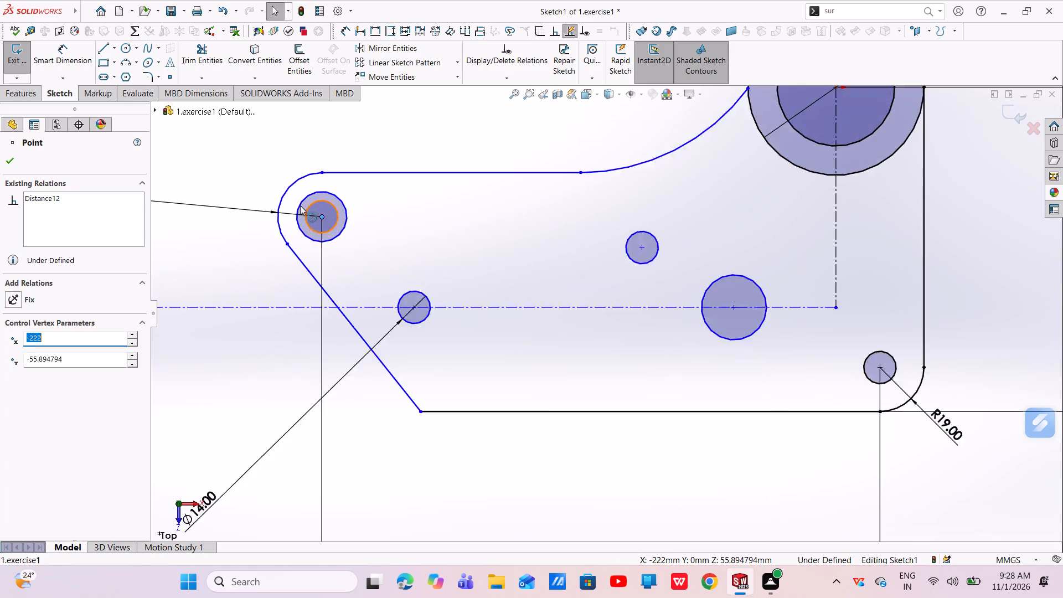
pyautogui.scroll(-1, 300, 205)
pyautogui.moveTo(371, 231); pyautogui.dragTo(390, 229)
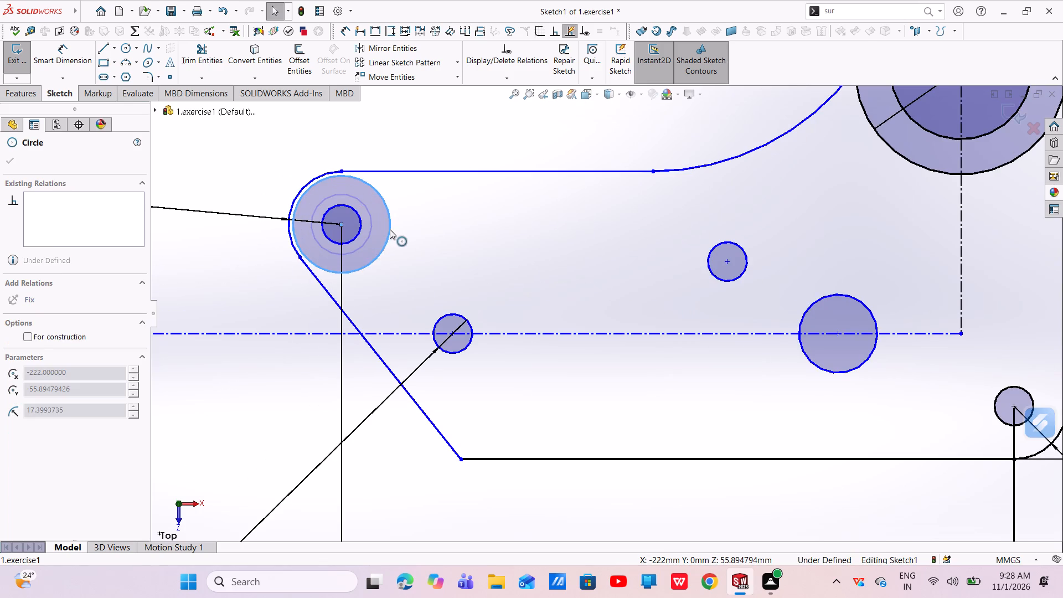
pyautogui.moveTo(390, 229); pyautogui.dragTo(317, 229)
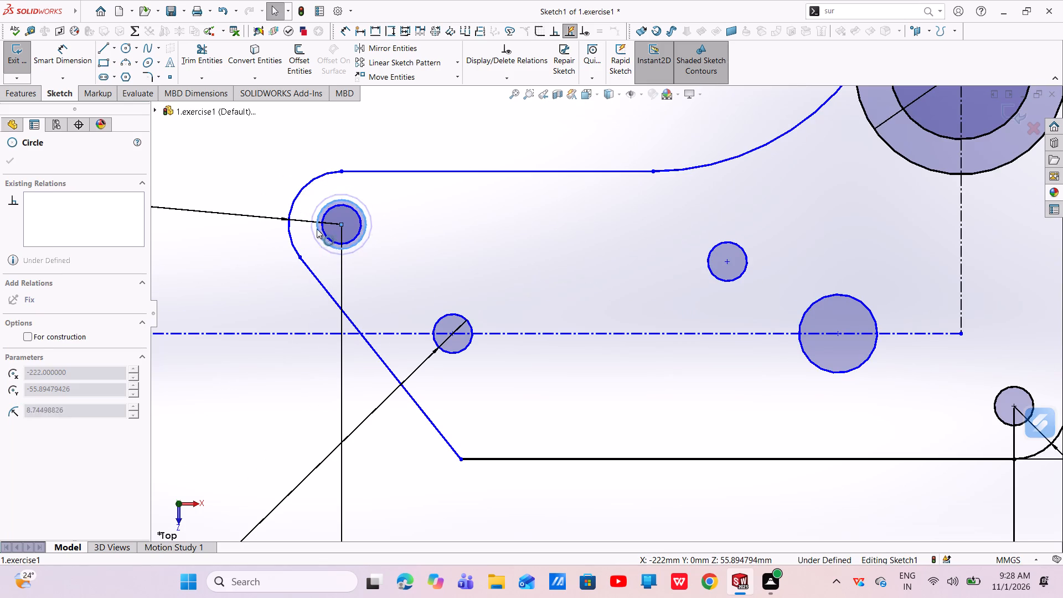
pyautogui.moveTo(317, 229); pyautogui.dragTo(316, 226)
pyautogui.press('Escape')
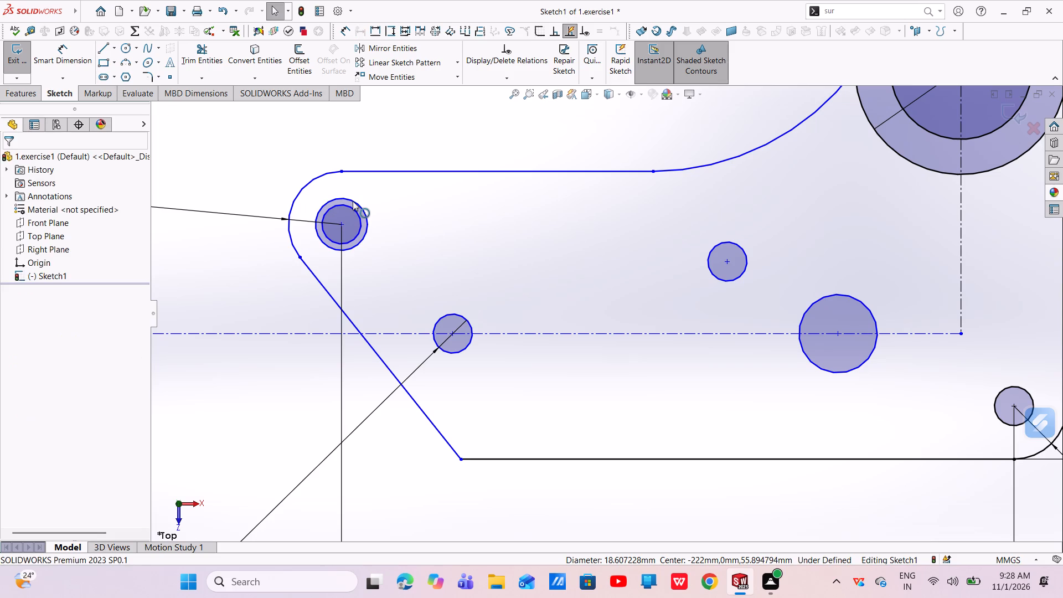
# Delete the outer concentric circle at the rounded end's centre, keeping the inner hole.
pyautogui.click(353, 201)
pyautogui.rightClick(353, 201)
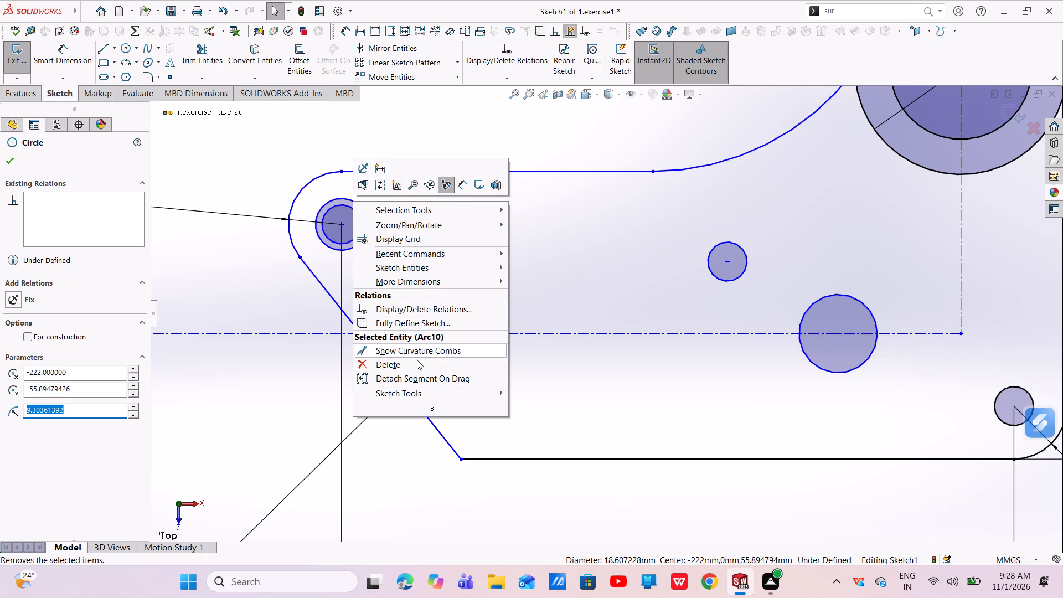
pyautogui.click(417, 360)
# Sketch a circle about 2.5 mm in diameter directly above the 14 mm hole, level with the rounded end's centre.
pyautogui.click(126, 45)
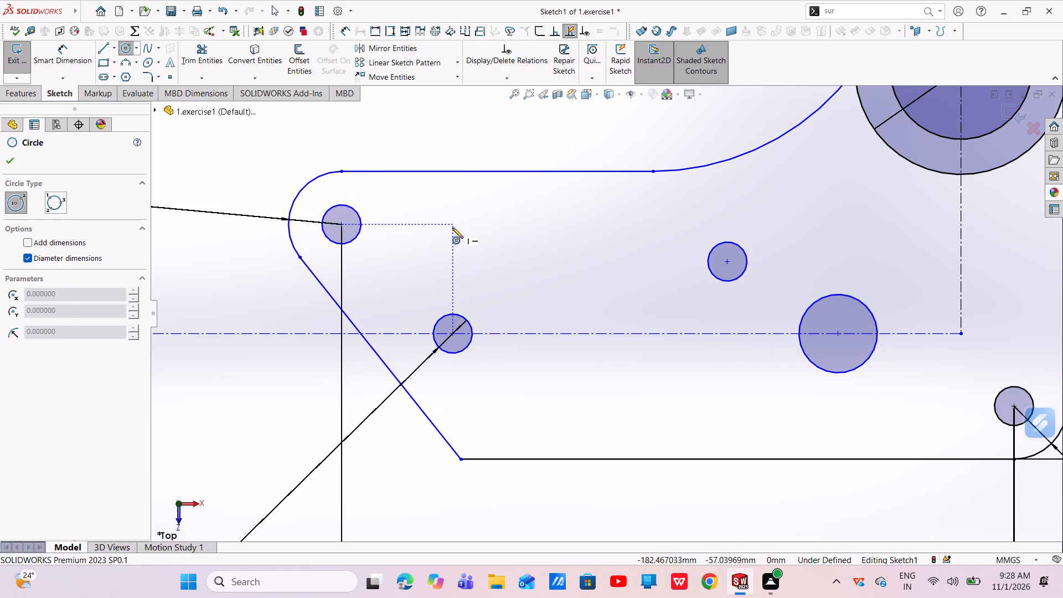
pyautogui.moveTo(452, 228); pyautogui.dragTo(467, 234)
pyautogui.rightClick(466, 234)
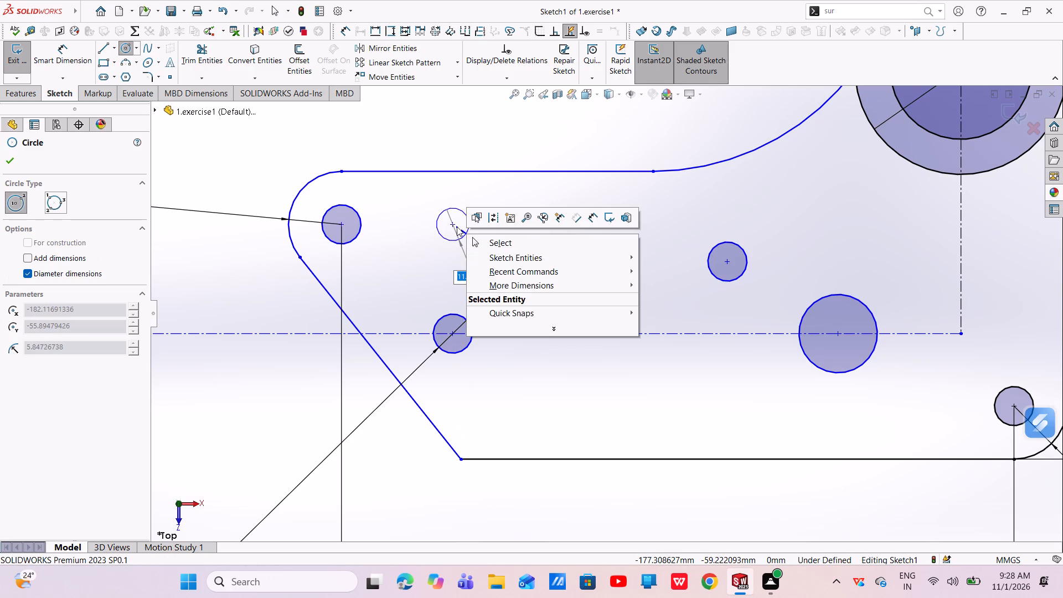
pyautogui.click(456, 226)
pyautogui.scroll(-6, 456, 223)
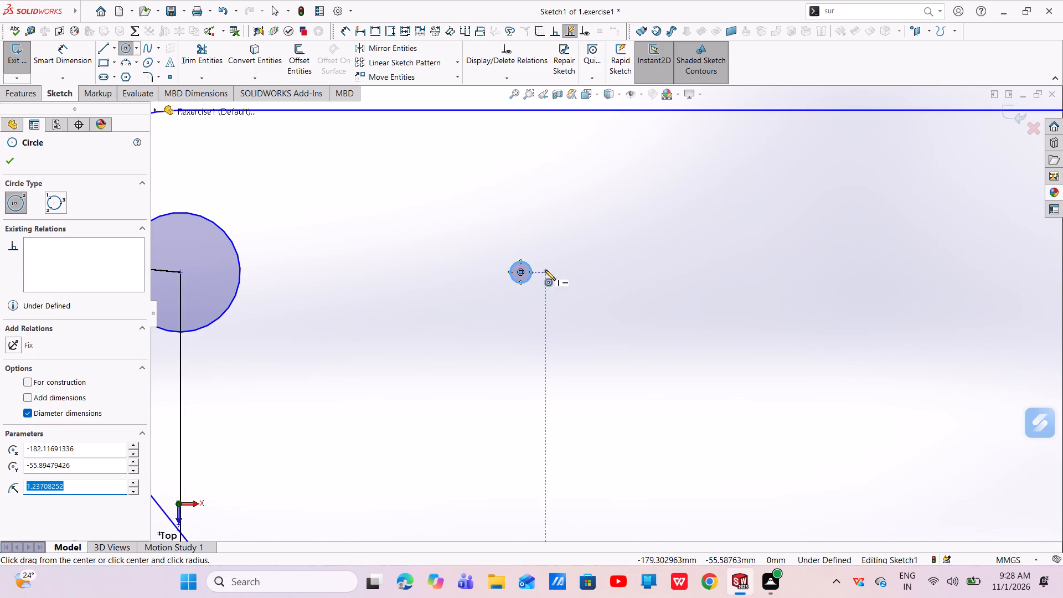
pyautogui.press('Escape')
pyautogui.press('Escape')
# Enlarge the new small circle above the 14 mm hole to about 13.8 mm diameter.
pyautogui.moveTo(515, 279); pyautogui.dragTo(513, 283)
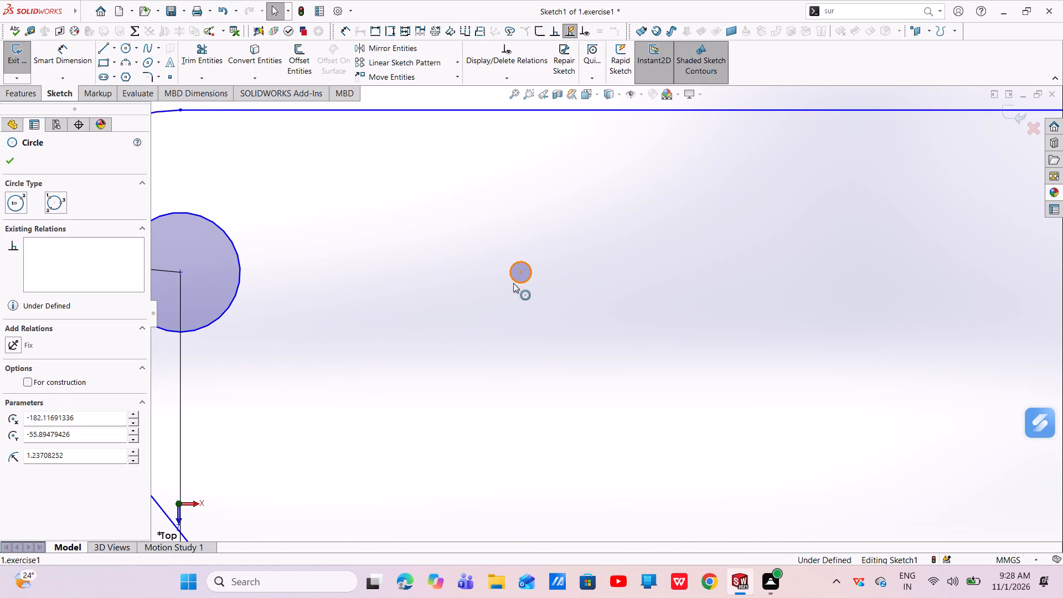
pyautogui.moveTo(513, 283); pyautogui.dragTo(509, 290)
pyautogui.press('Escape')
pyautogui.scroll(4, 519, 292)
pyautogui.scroll(3, 620, 319)
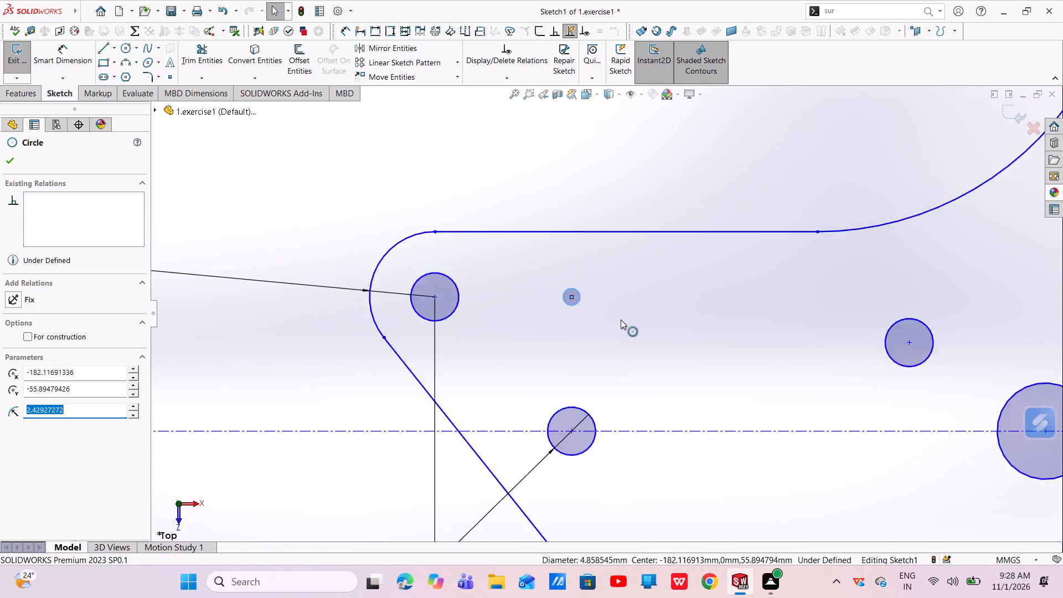
pyautogui.scroll(2, 621, 319)
pyautogui.scroll(-3, 612, 327)
pyautogui.moveTo(572, 291); pyautogui.dragTo(570, 304)
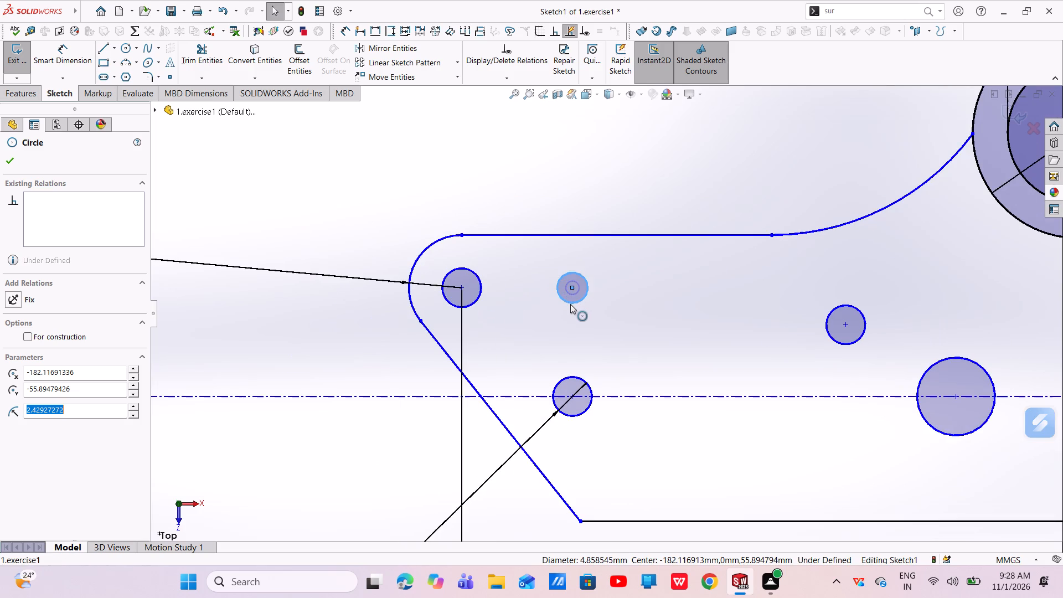
pyautogui.moveTo(570, 304); pyautogui.dragTo(570, 307)
pyautogui.press('Escape')
pyautogui.press('Escape')
# Move the interior hole beneath the concave arc level with the rounded end's hole, about 82 mm left of and 56 mm below the origin.
pyautogui.scroll(6, 641, 322)
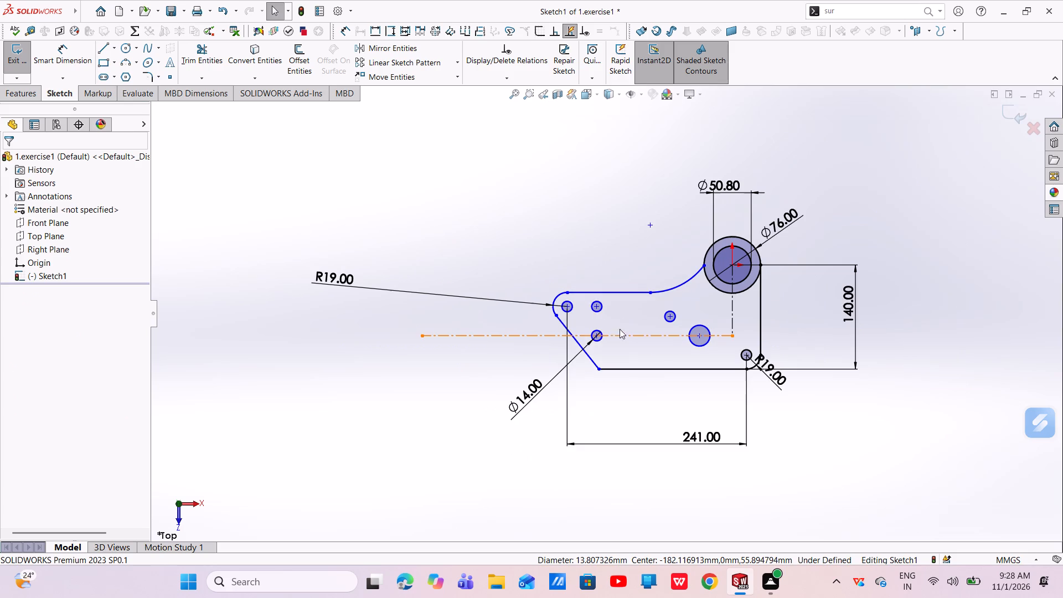
pyautogui.scroll(-3, 670, 319)
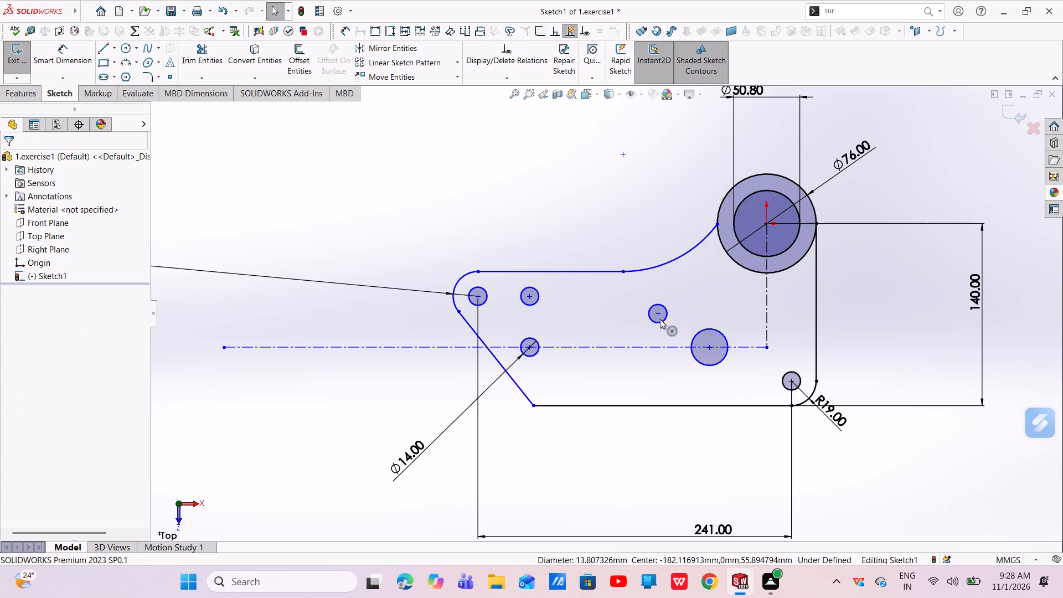
pyautogui.moveTo(657, 313); pyautogui.dragTo(660, 295)
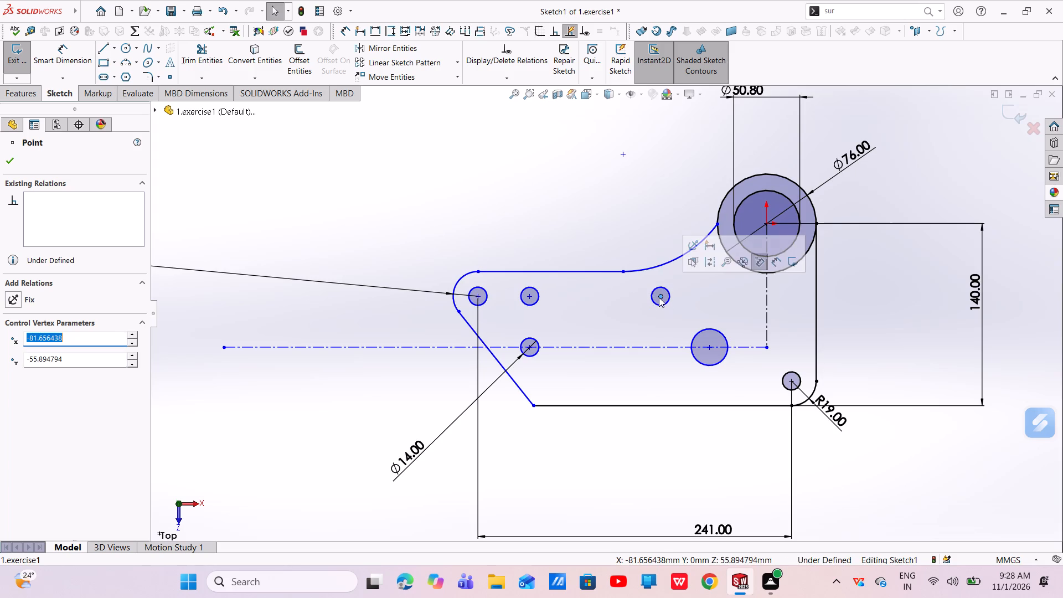
pyautogui.press('Escape')
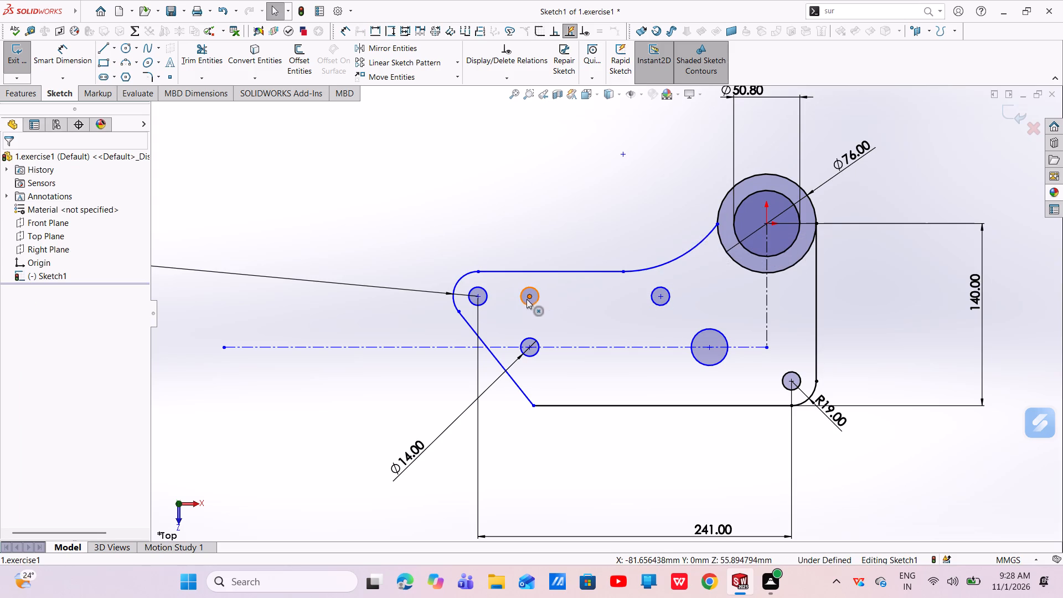
# Lower the new circle above the 14 mm hole to about 182 mm left of and 68 mm below the origin.
pyautogui.moveTo(528, 295); pyautogui.dragTo(529, 310)
pyautogui.press('Escape')
pyautogui.press('Escape')
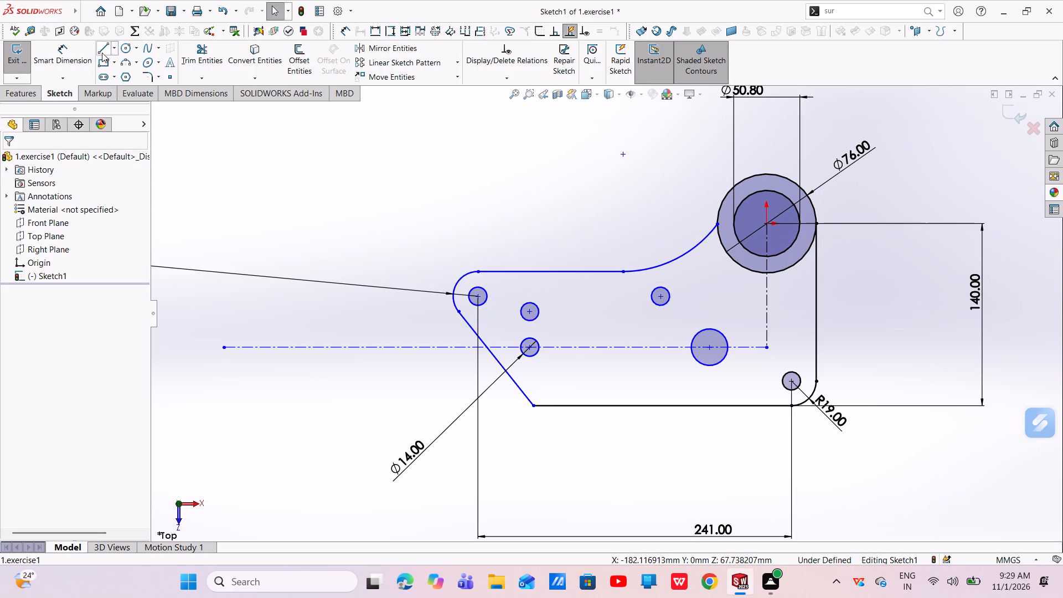
# Draw a centreline about 140 mm long between the centres of the rounded end's hole and the hole level with it, with a Horizontal relation.
pyautogui.click(112, 48)
pyautogui.click(116, 74)
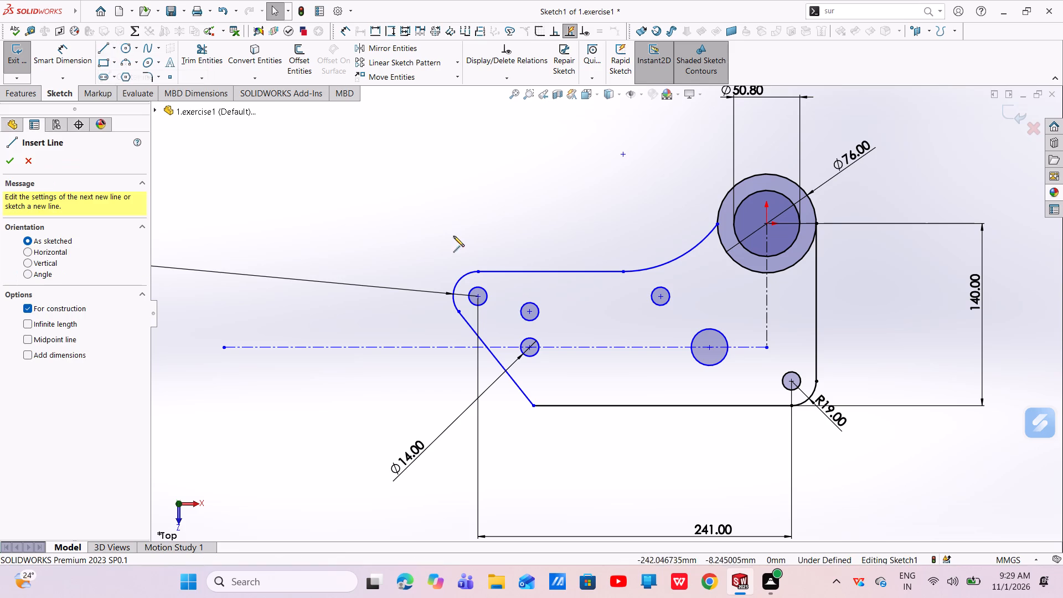
pyautogui.click(477, 296)
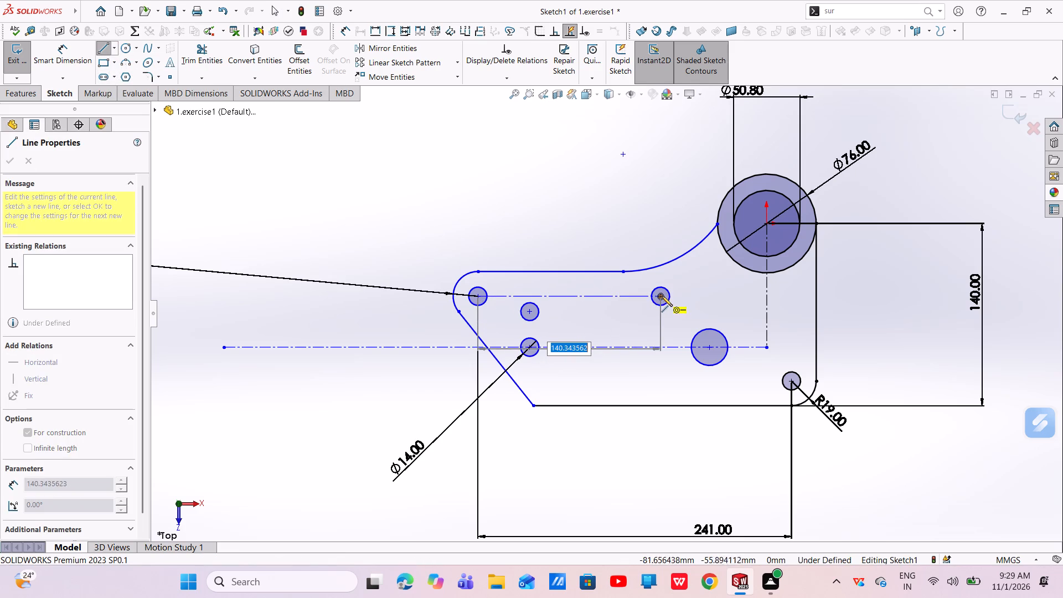
pyautogui.click(662, 295)
pyautogui.rightClick(662, 295)
pyautogui.click(694, 300)
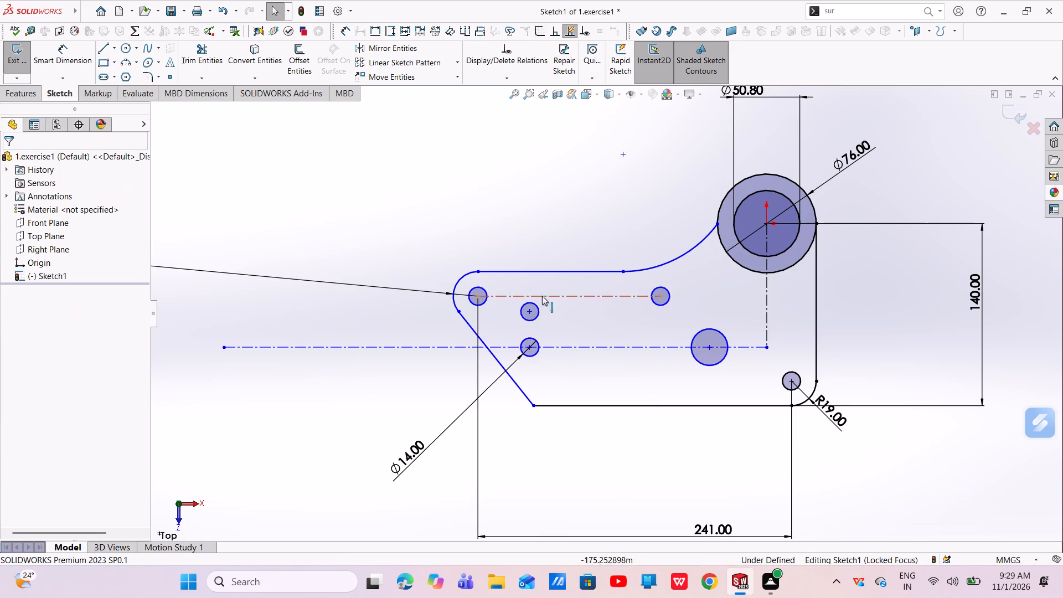
pyautogui.click(593, 296)
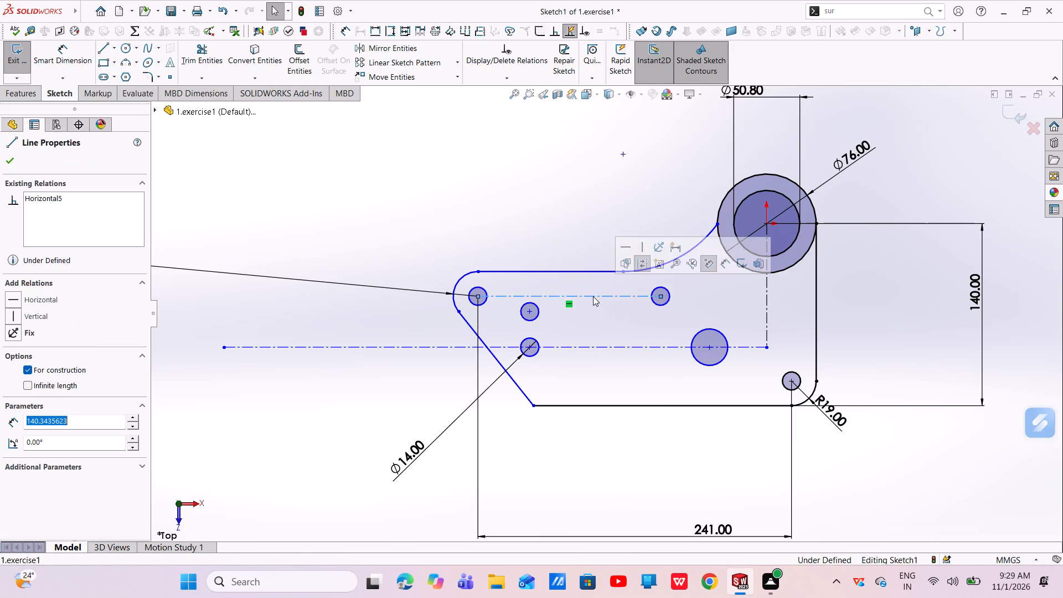
pyautogui.click(627, 246)
pyautogui.press('Escape')
pyautogui.press('Escape')
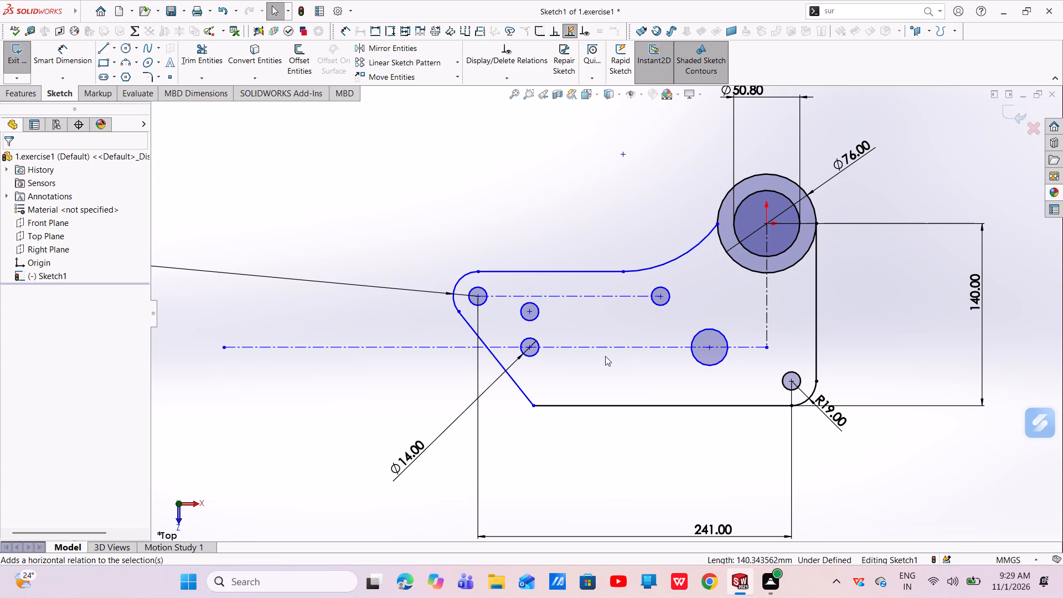
pyautogui.click(605, 356)
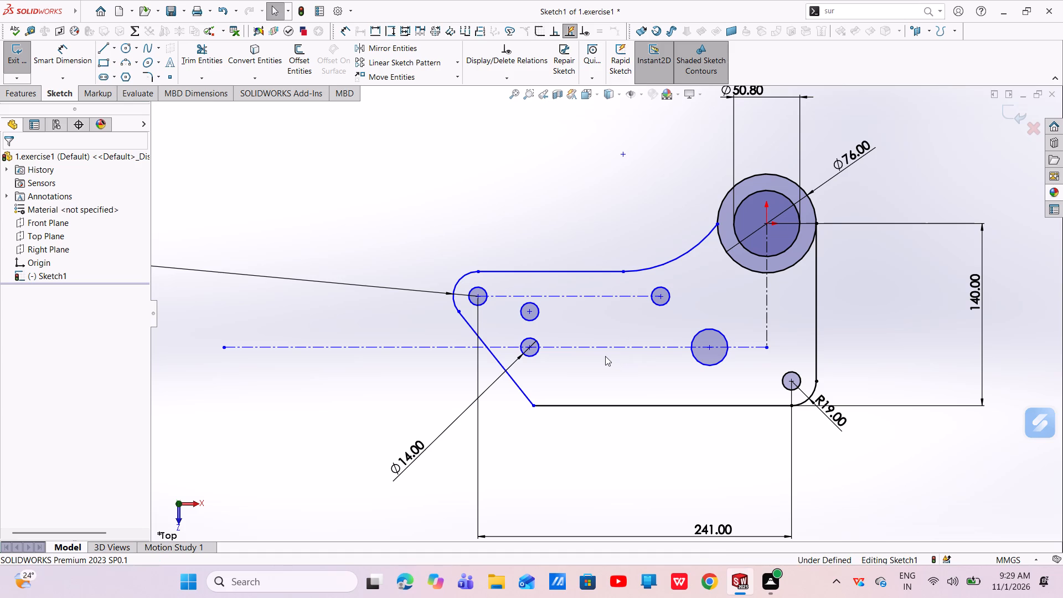
# Add an Equal relation between the larger centreline hole and the new circle above the 14 mm hole.
pyautogui.click(696, 360)
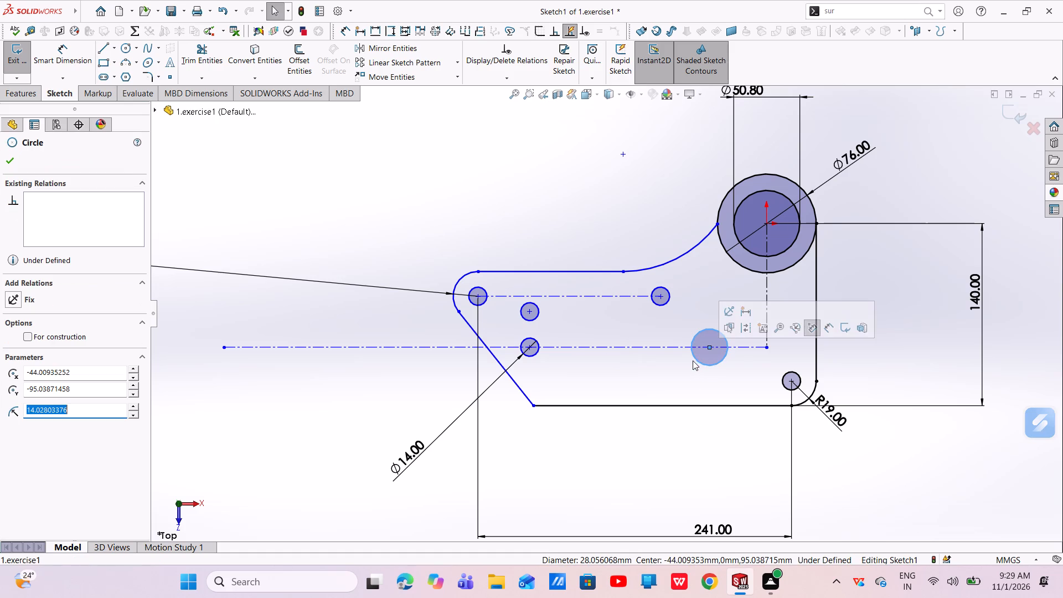
pyautogui.keyDown('ctrl'); pyautogui.click(539, 313); pyautogui.keyUp('ctrl')
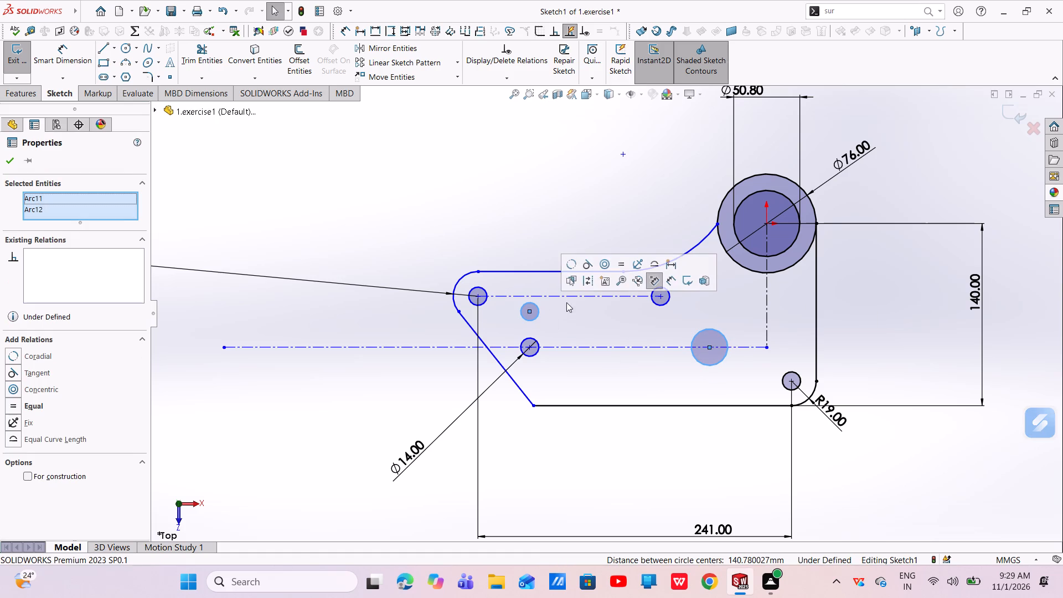
pyautogui.click(620, 263)
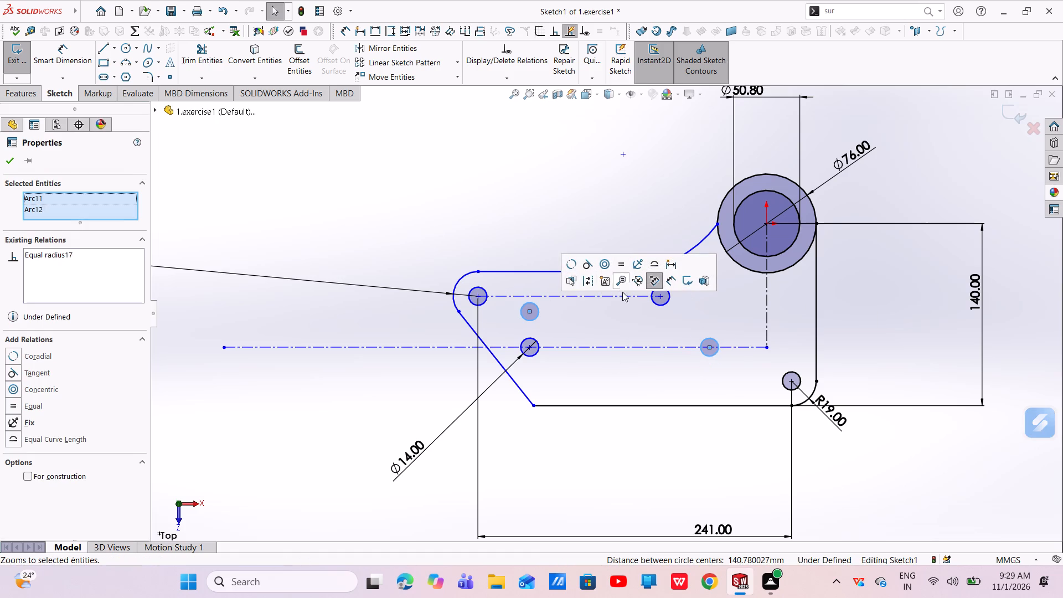
pyautogui.press('Escape')
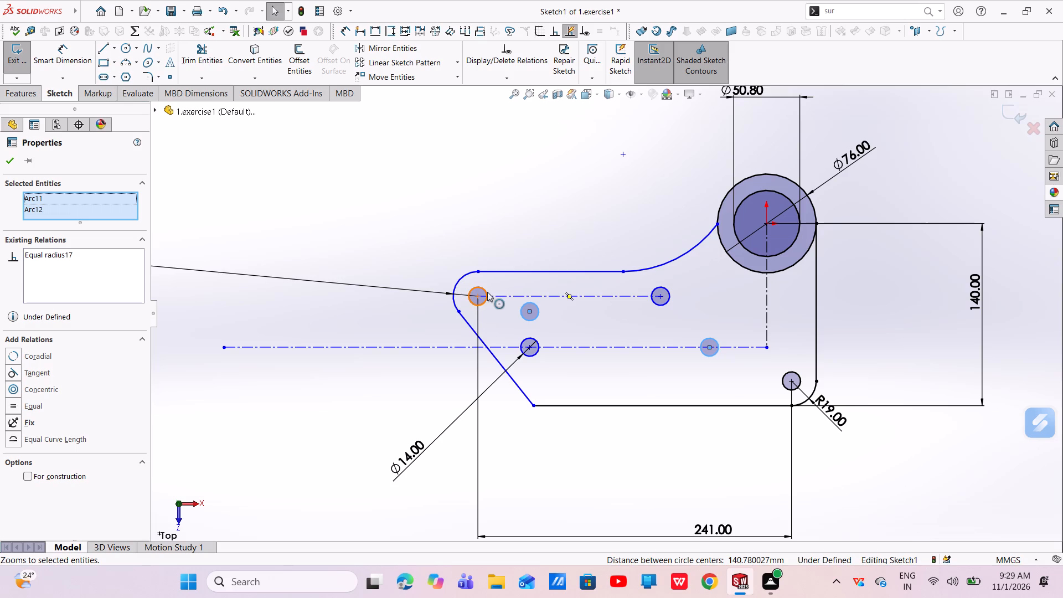
pyautogui.click(11, 159)
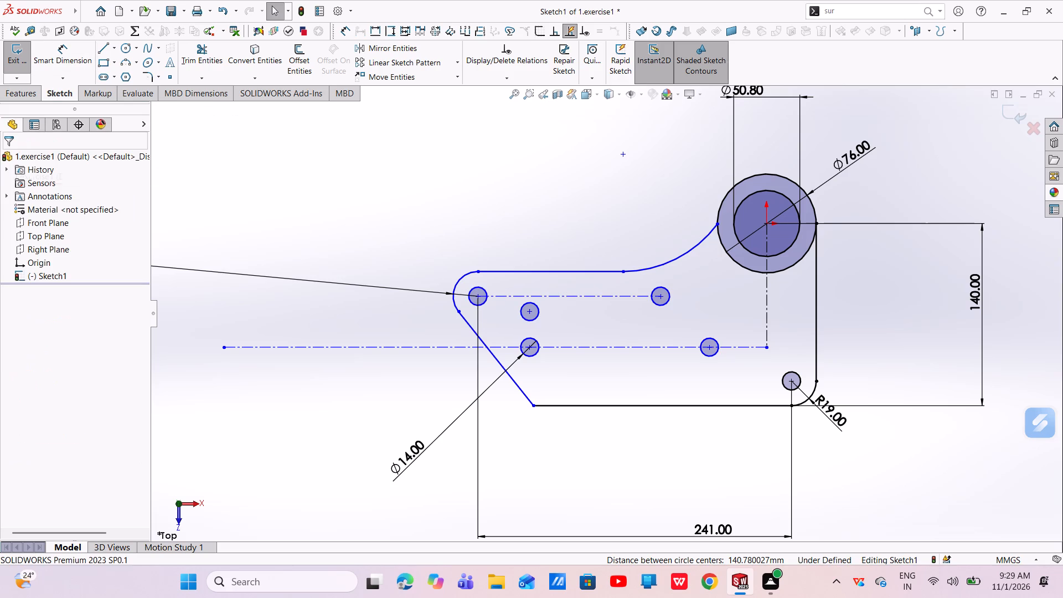
# Dimension the new circle above the 14 mm hole with a diameter of 10 mm.
pyautogui.click(91, 58)
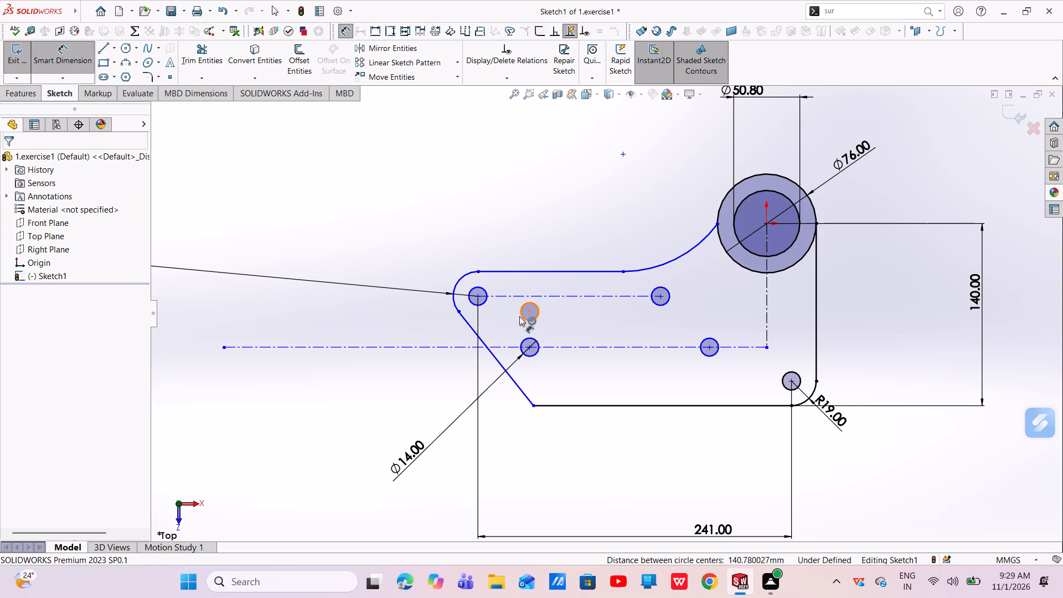
pyautogui.click(523, 316)
pyautogui.click(365, 445)
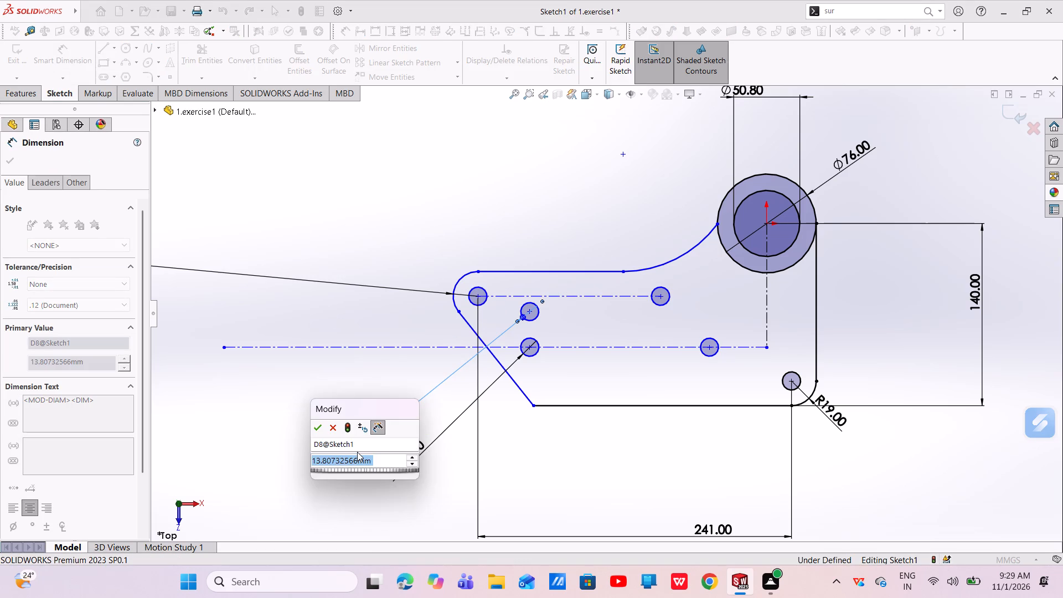
pyautogui.press('BackSpace')
pyautogui.press('1')
pyautogui.press('0')
pyautogui.press('Return')
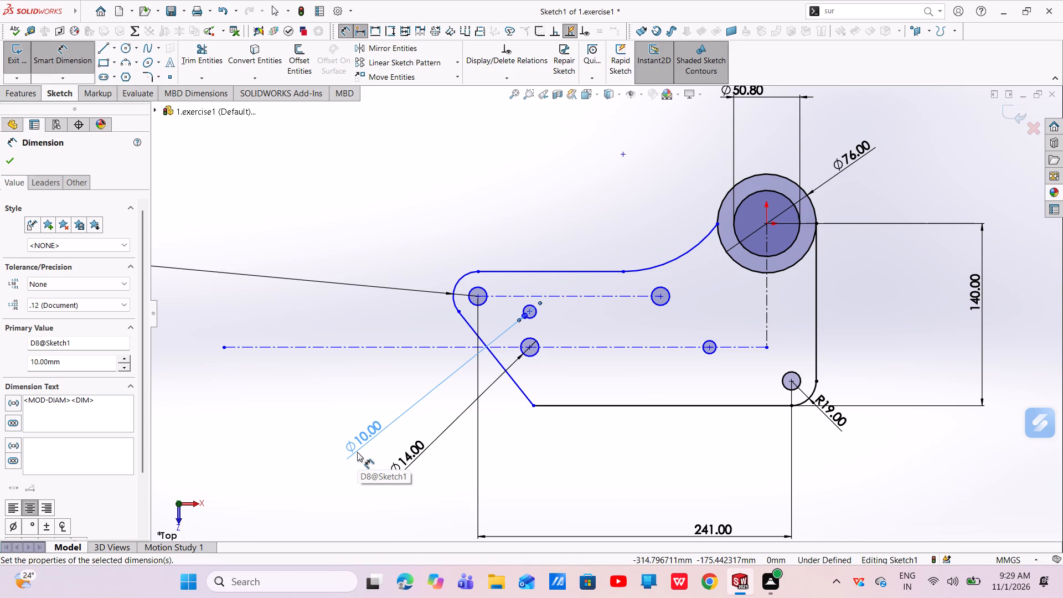
pyautogui.scroll(-1, 568, 431)
pyautogui.press('Escape')
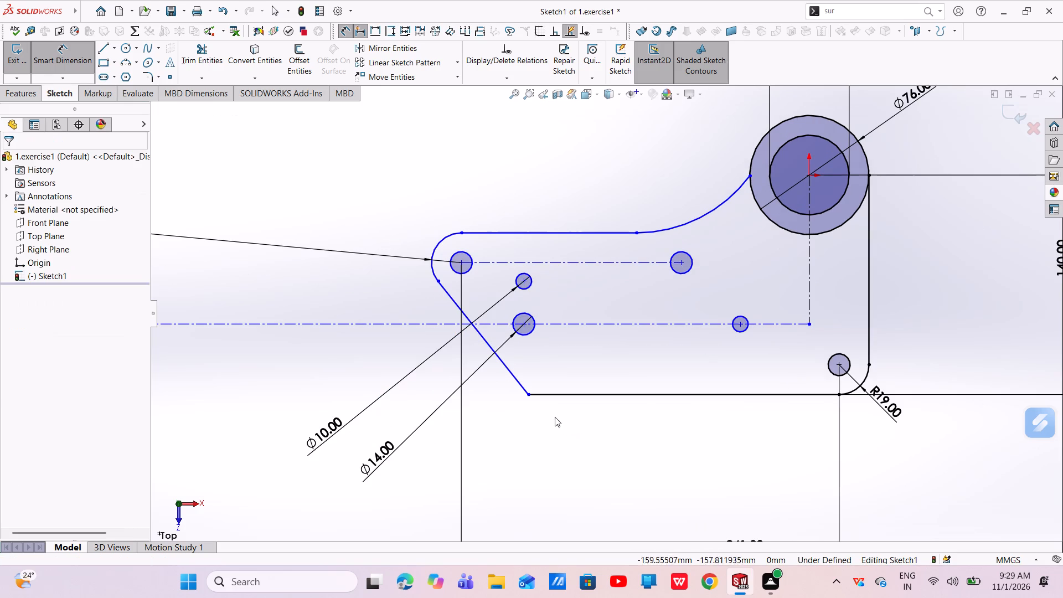
# Move the corner joining the sloped line and bottom edge along the bottom edge to about 125 mm left of the origin.
pyautogui.moveTo(528, 397); pyautogui.dragTo(544, 393)
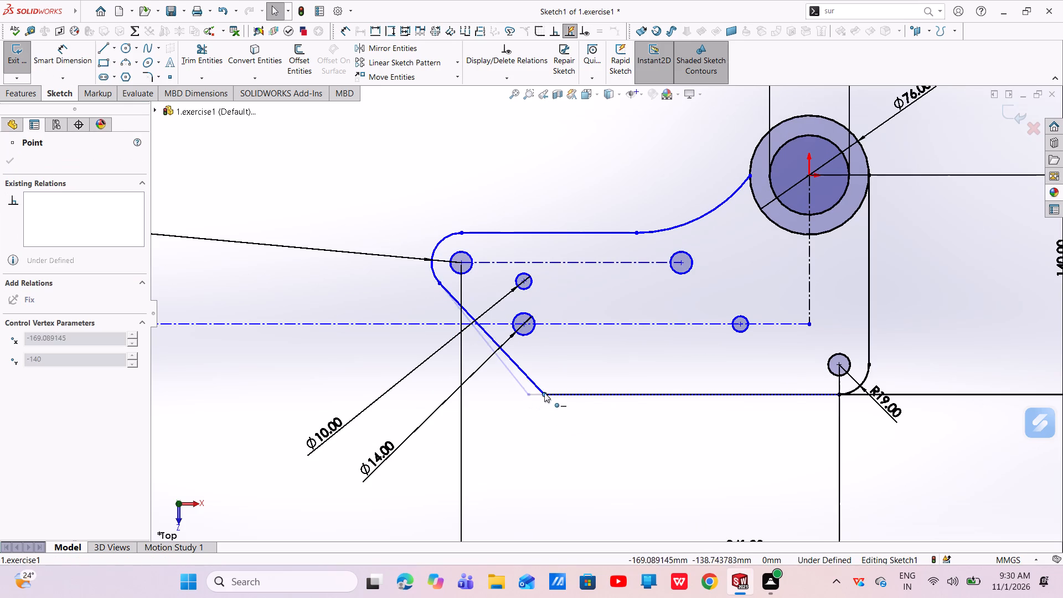
pyautogui.moveTo(544, 393); pyautogui.dragTo(614, 379)
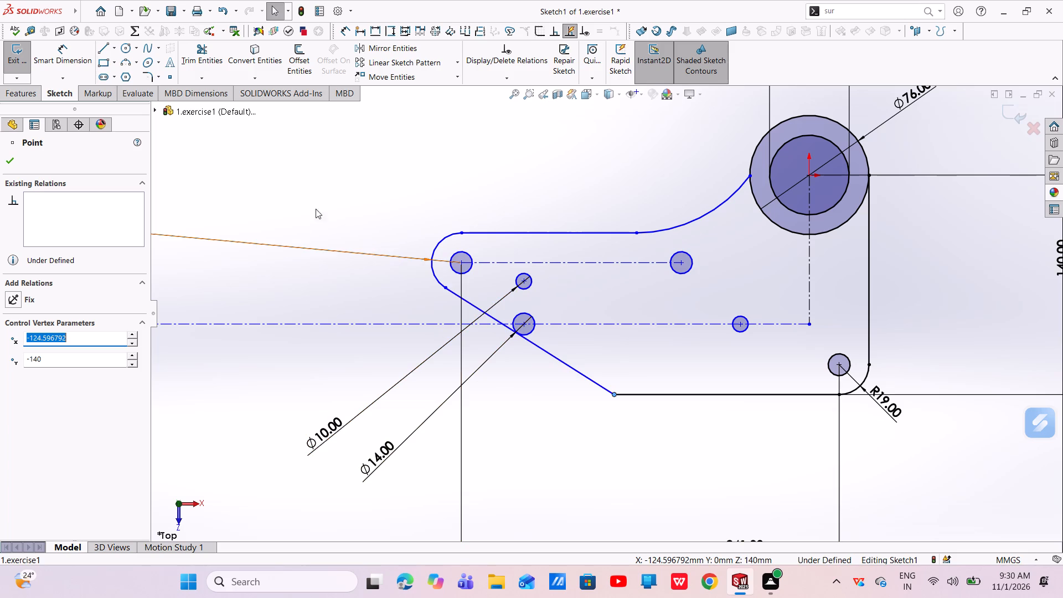
pyautogui.click(0, 160)
pyautogui.click(6, 163)
# Dimension the horizontal distance from the rounded end's hole centre to the corner of the sloped line and bottom edge as 108 mm.
pyautogui.click(67, 64)
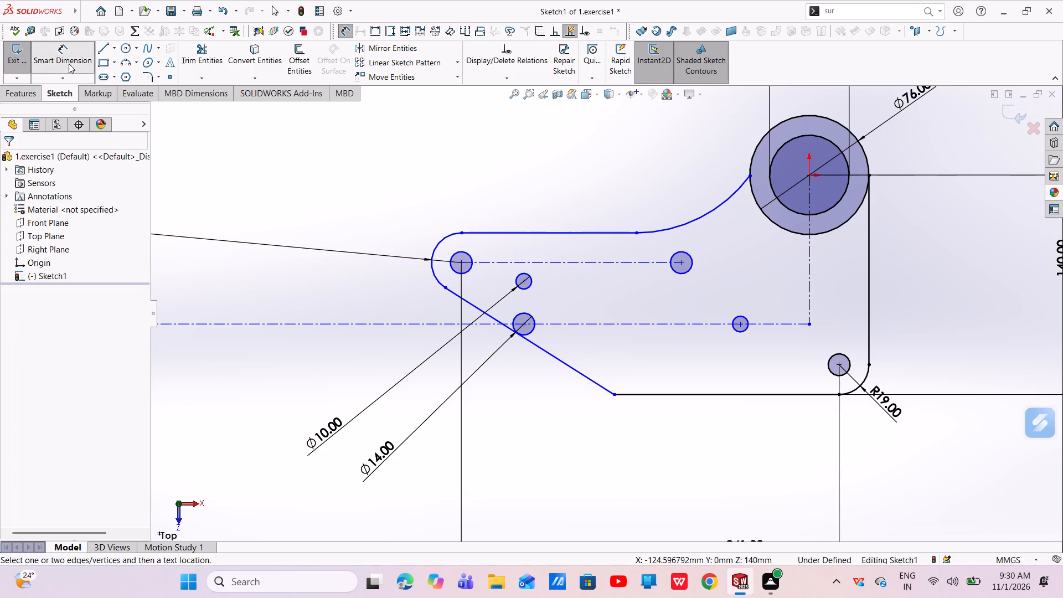
pyautogui.click(461, 261)
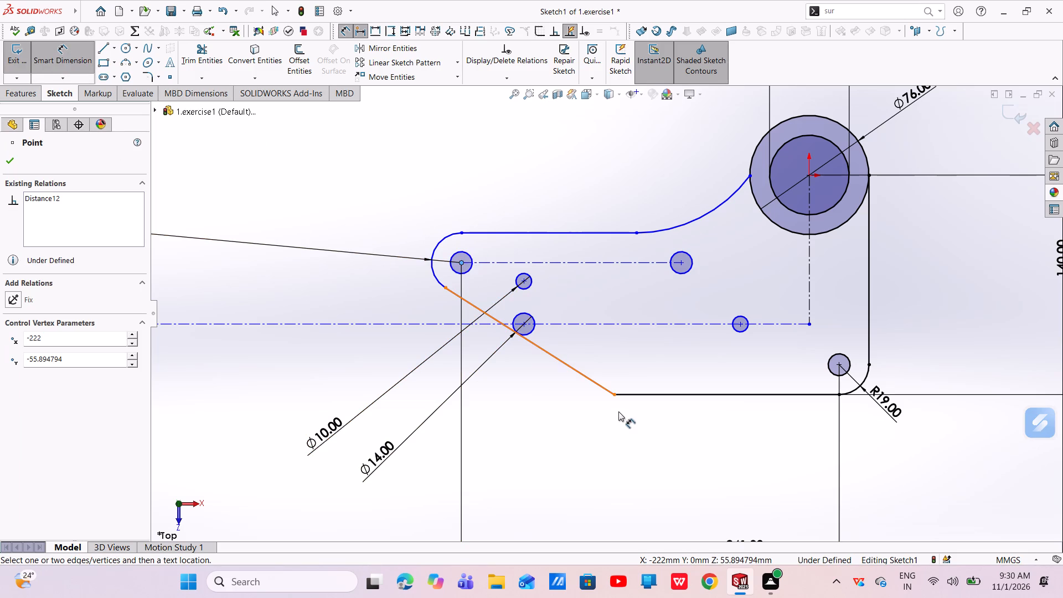
pyautogui.click(613, 395)
pyautogui.click(597, 482)
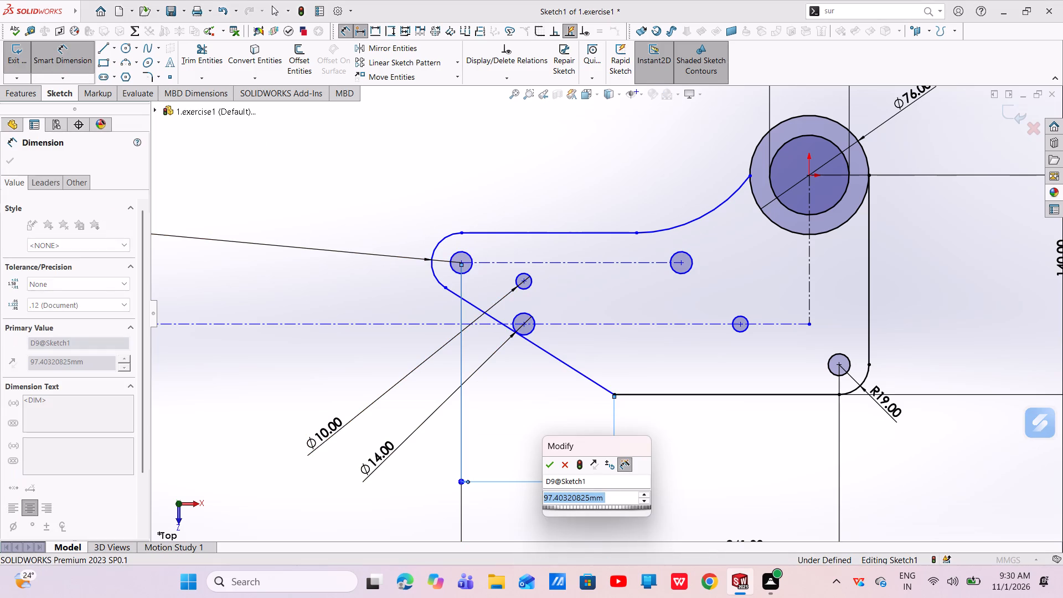
pyautogui.press('BackSpace')
pyautogui.press('1')
pyautogui.press('0')
pyautogui.press('8')
pyautogui.press('Return')
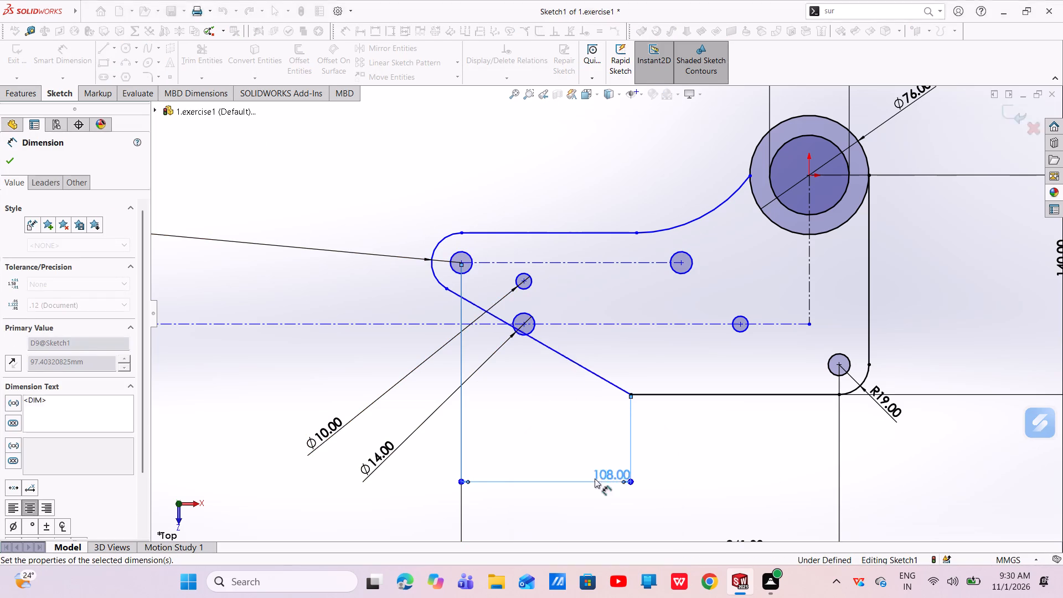
pyautogui.press('Escape')
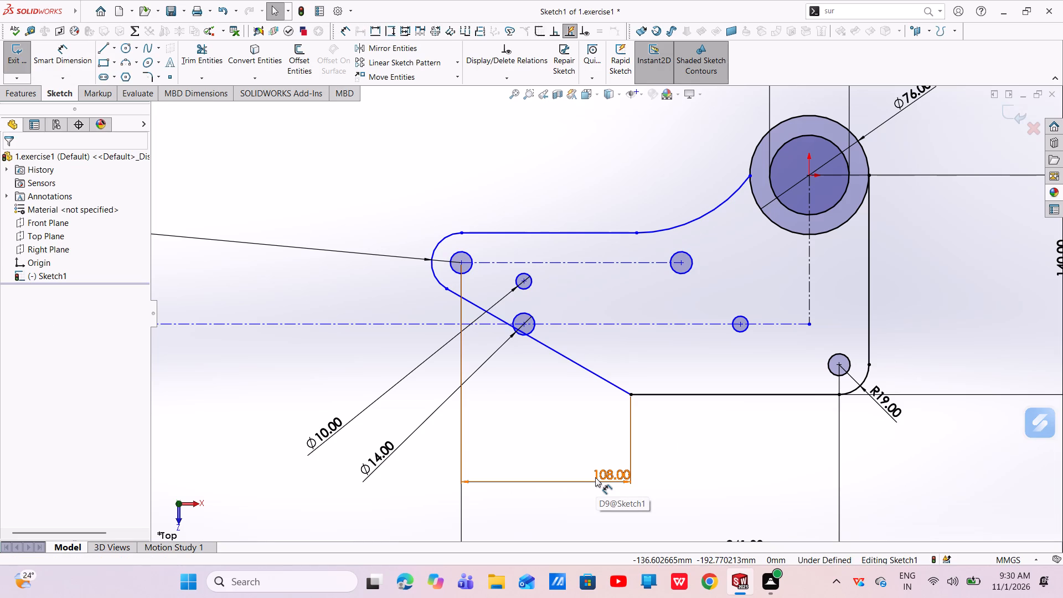
# Move the 14 mm hole along the lower centreline to about 131 mm left of the origin.
pyautogui.moveTo(524, 325); pyautogui.dragTo(603, 327)
pyautogui.press('Escape')
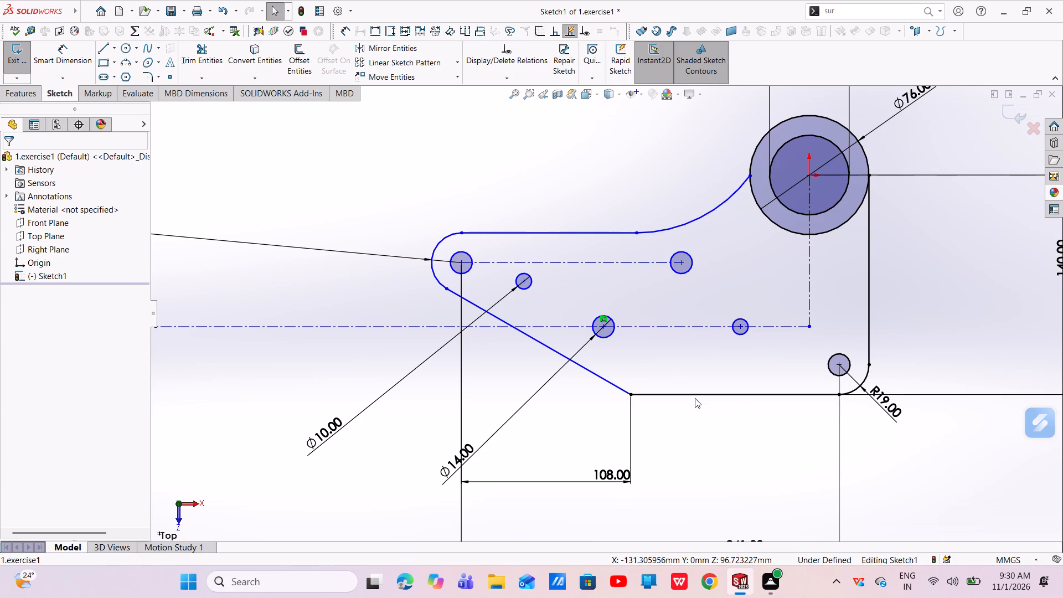
# Dimension the horizontal distance from the sloped line's bottom corner to the hole at the upper centreline's right end as 70 mm.
pyautogui.click(73, 64)
pyautogui.click(682, 261)
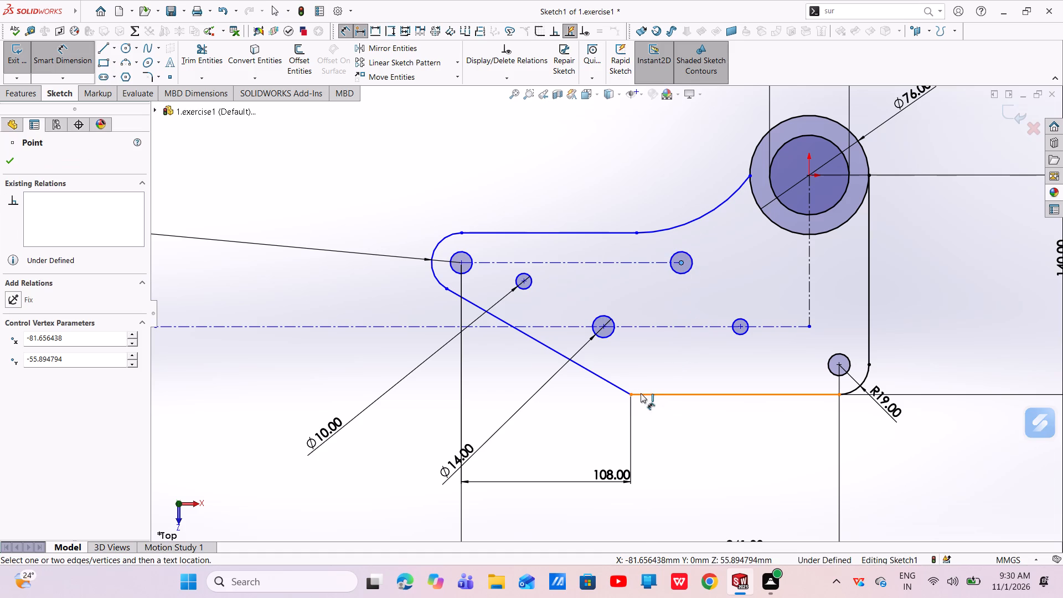
pyautogui.click(631, 395)
pyautogui.click(663, 461)
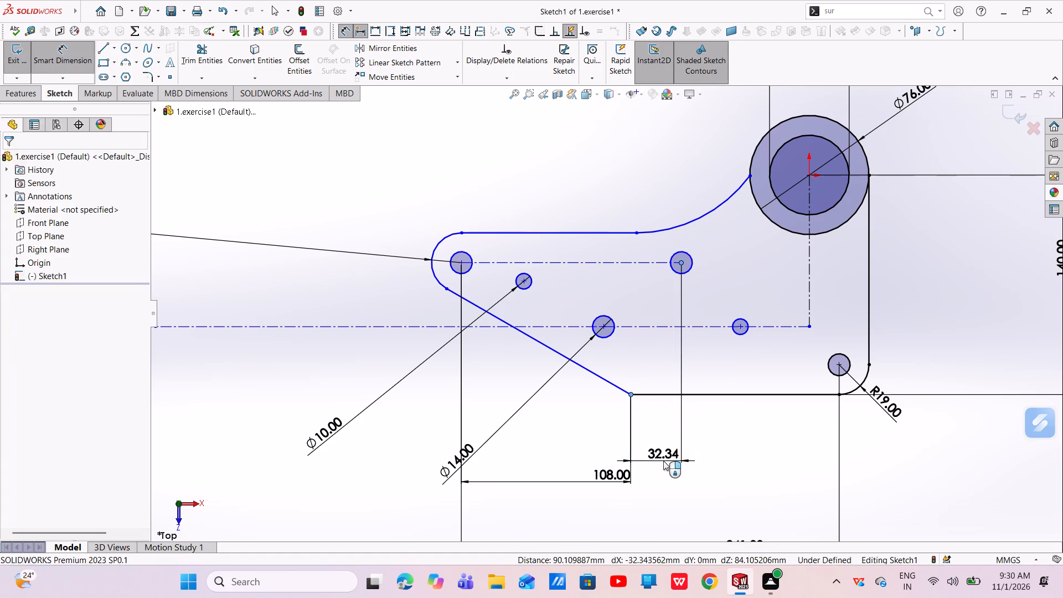
pyautogui.press('BackSpace')
pyautogui.press('7')
pyautogui.press('0')
pyautogui.press('Return')
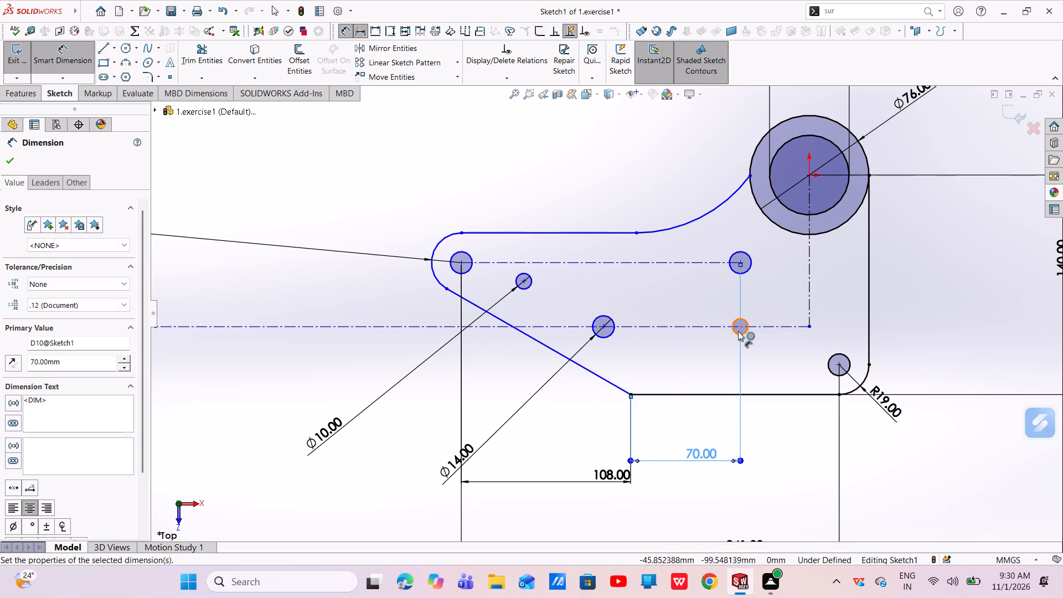
# Move the smaller hole on the lower centreline to about 19 mm left of the origin.
pyautogui.moveTo(740, 327); pyautogui.dragTo(782, 334)
pyautogui.press('Escape')
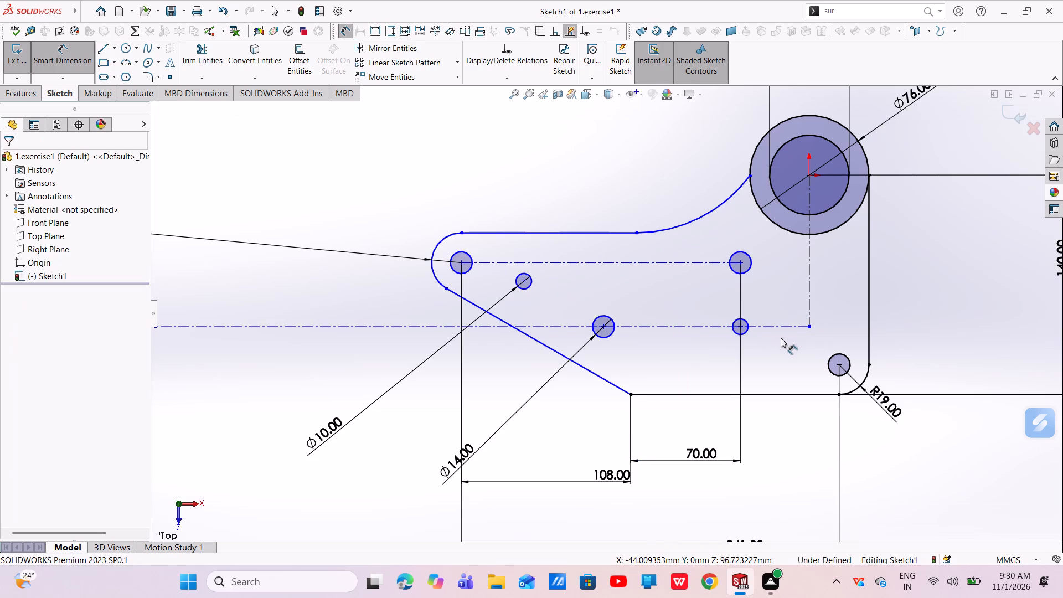
pyautogui.press('Escape')
pyautogui.press('Escape')
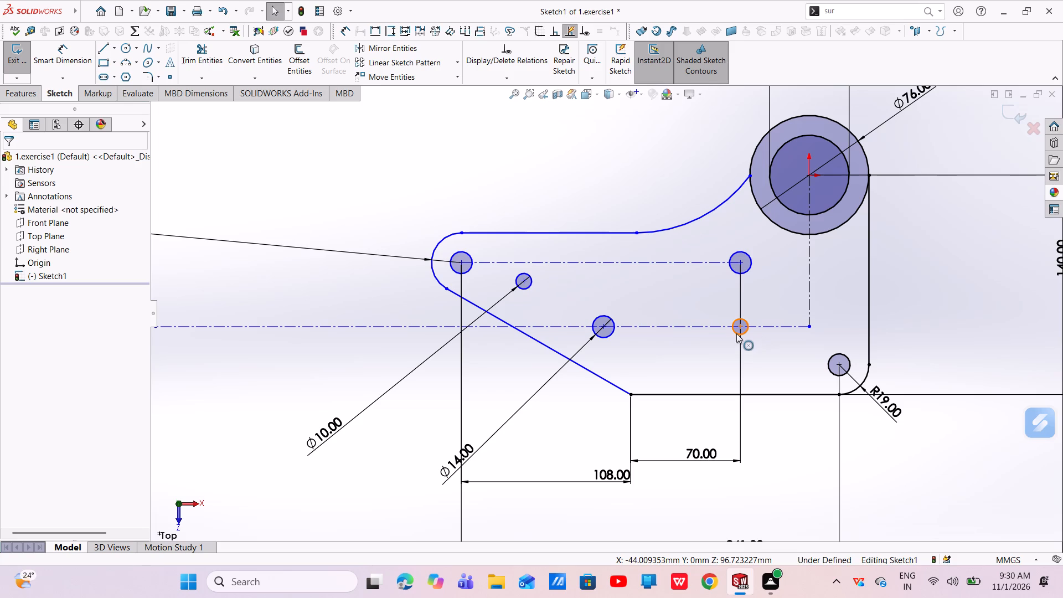
pyautogui.moveTo(739, 326); pyautogui.dragTo(780, 330)
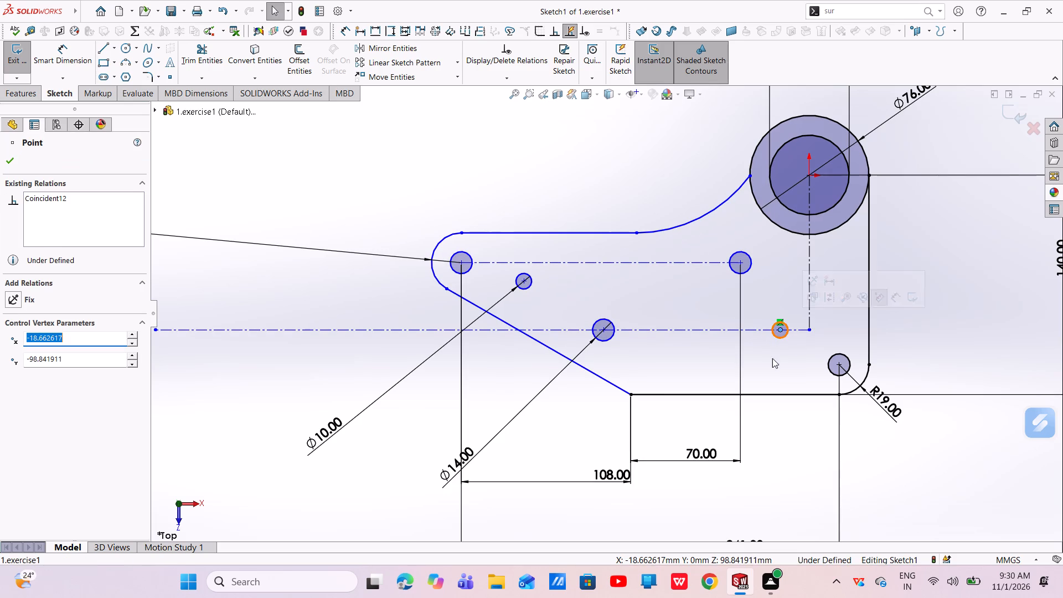
pyautogui.press('Escape')
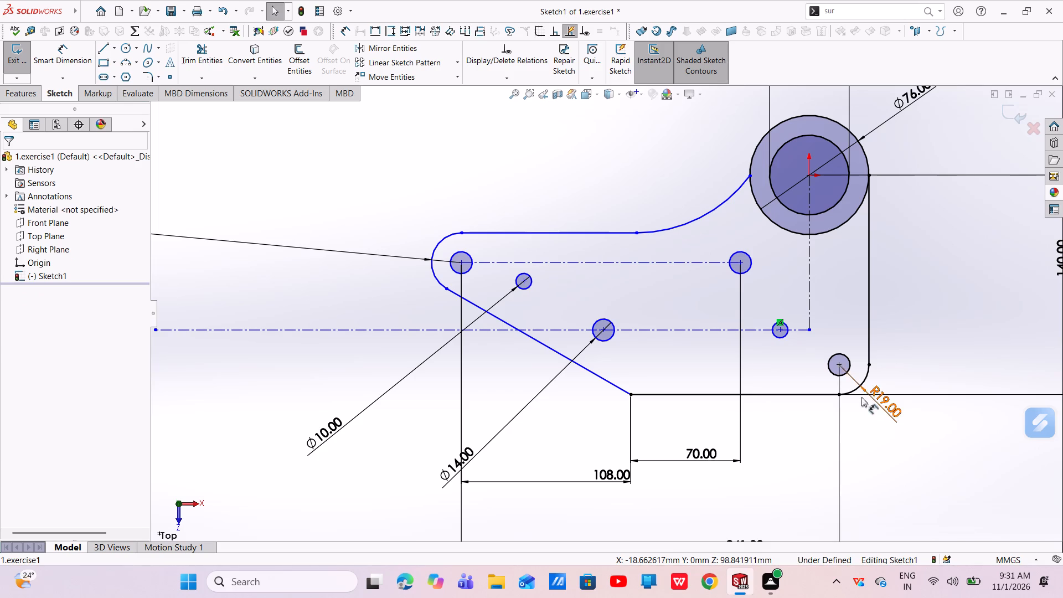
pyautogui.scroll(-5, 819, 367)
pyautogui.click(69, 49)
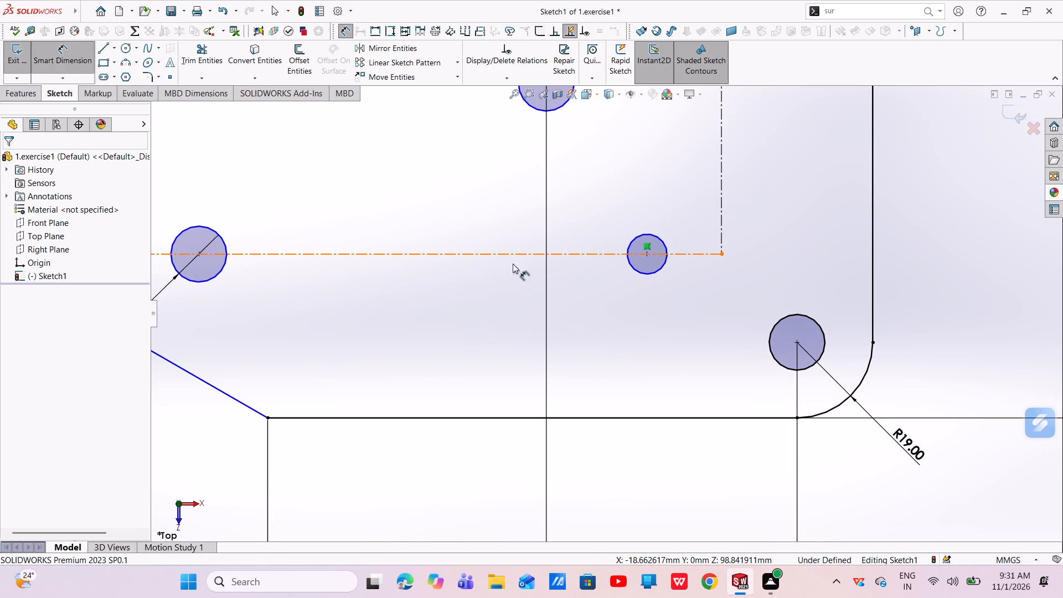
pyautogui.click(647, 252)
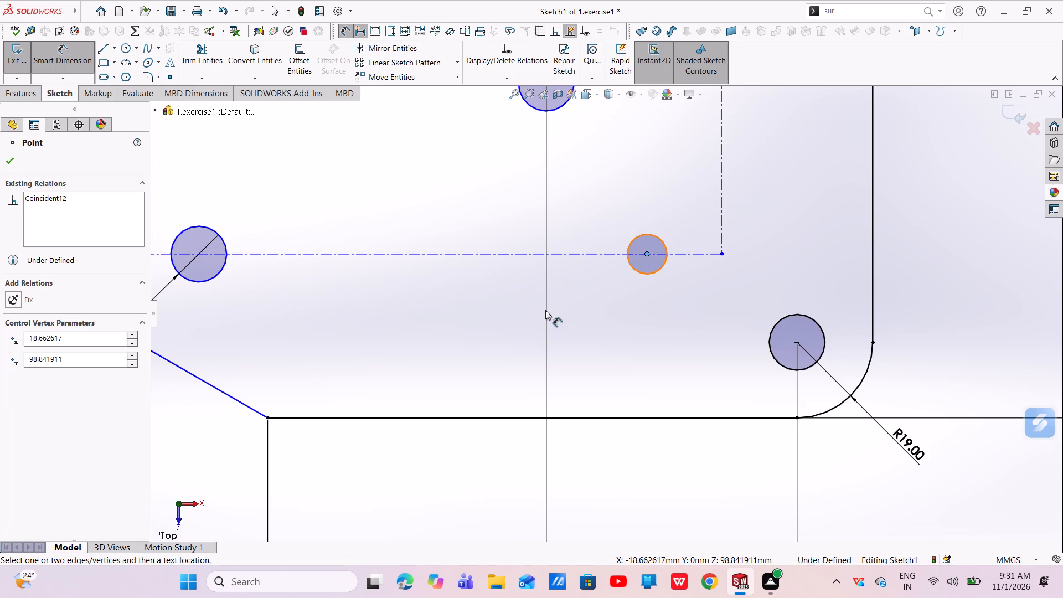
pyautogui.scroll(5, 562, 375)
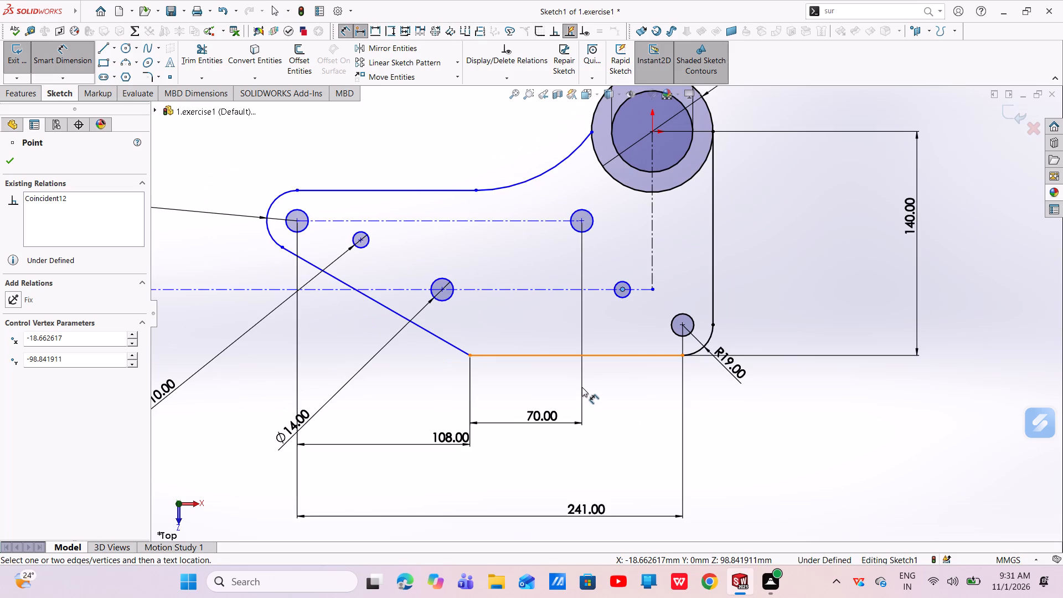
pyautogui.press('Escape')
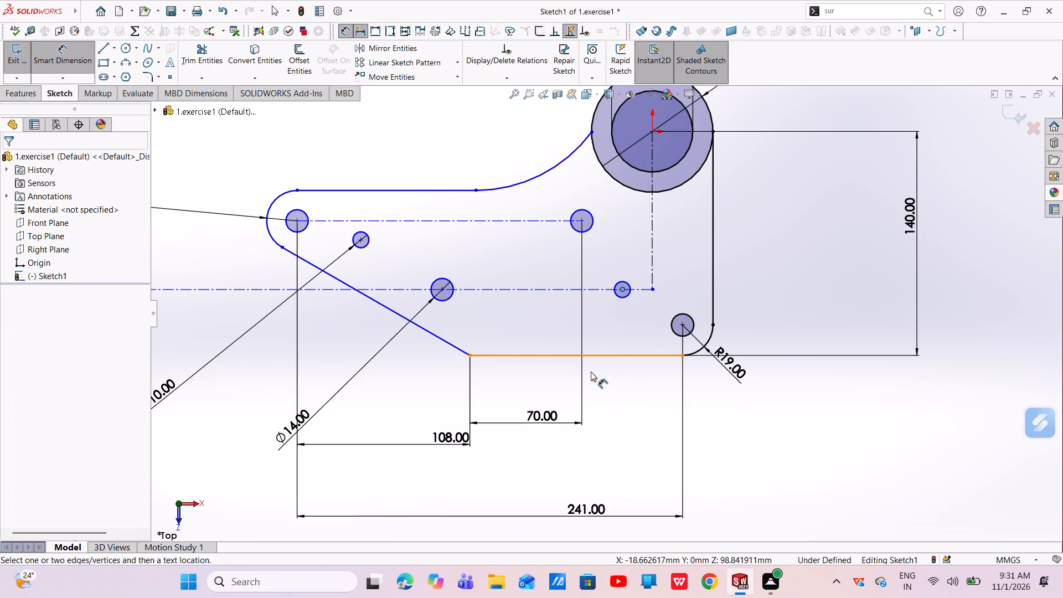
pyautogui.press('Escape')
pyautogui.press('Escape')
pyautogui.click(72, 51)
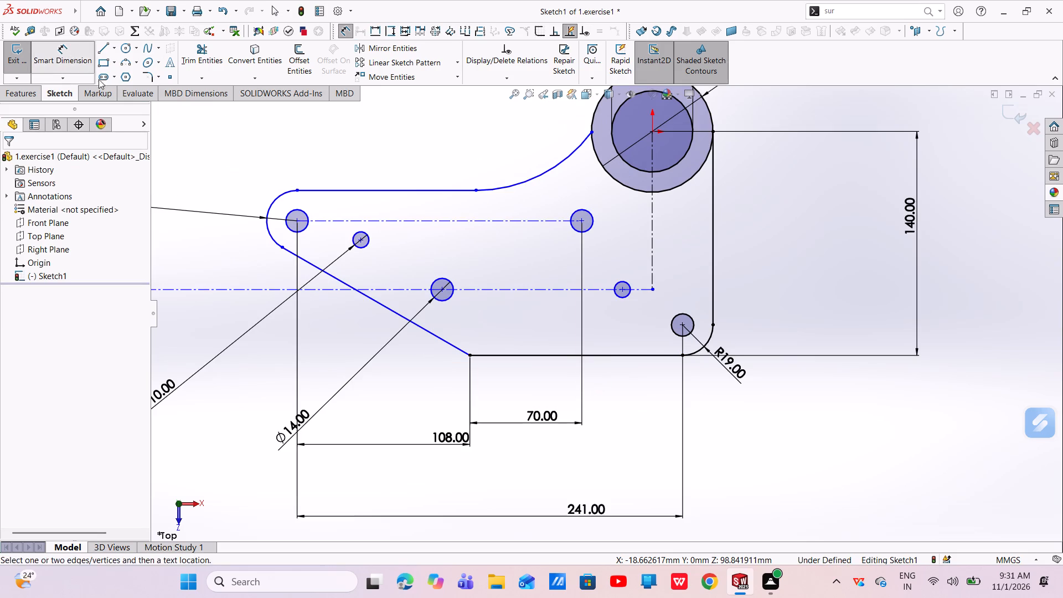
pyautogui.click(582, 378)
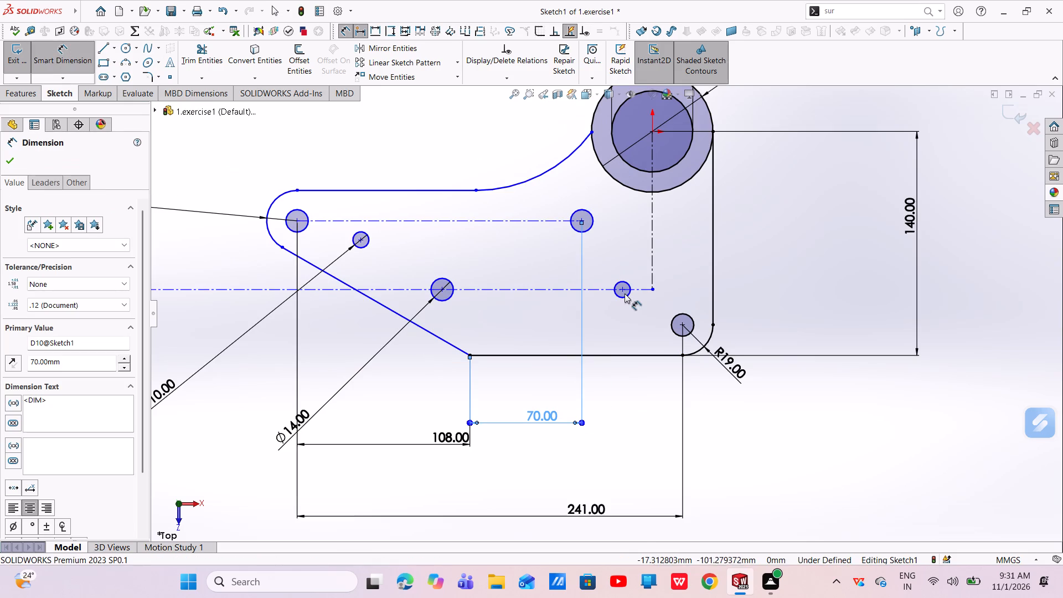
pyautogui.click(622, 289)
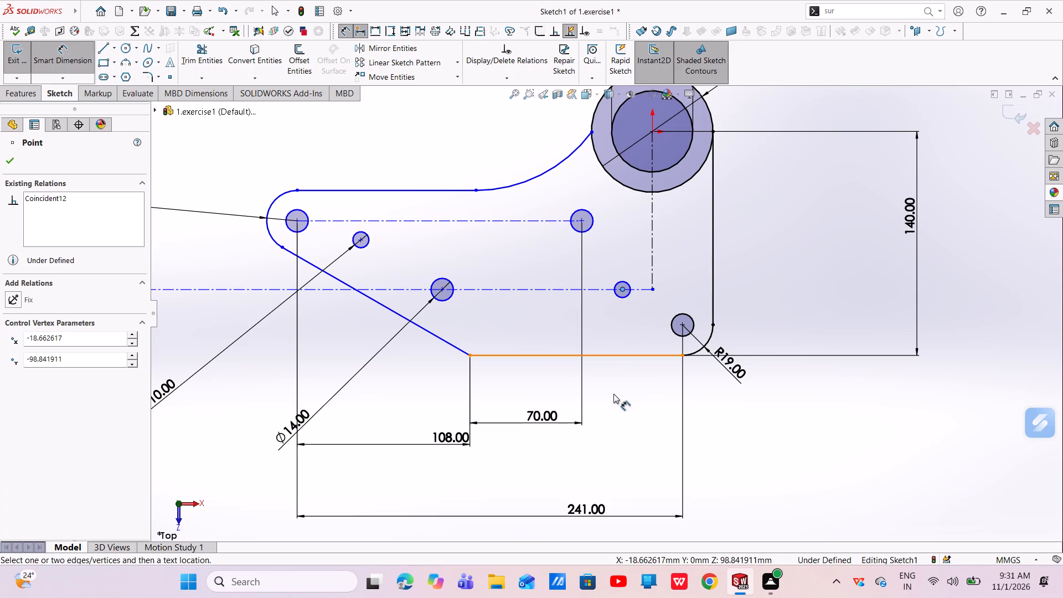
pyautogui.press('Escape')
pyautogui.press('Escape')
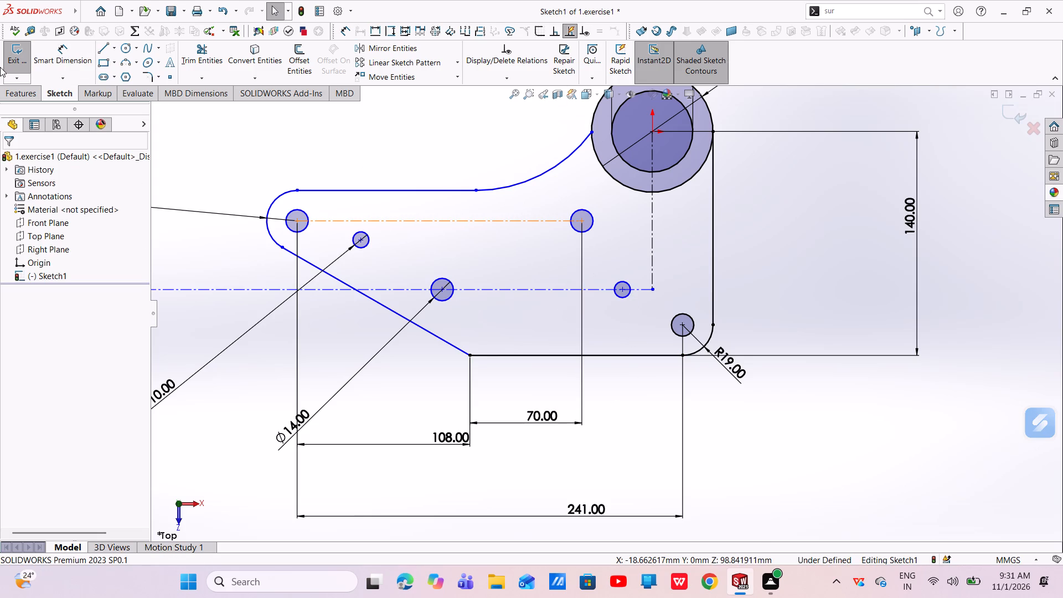
# Dimension the horizontal distance between the upper centreline's right-end hole and the smaller hole on the lower centreline as 25 mm.
pyautogui.click(69, 55)
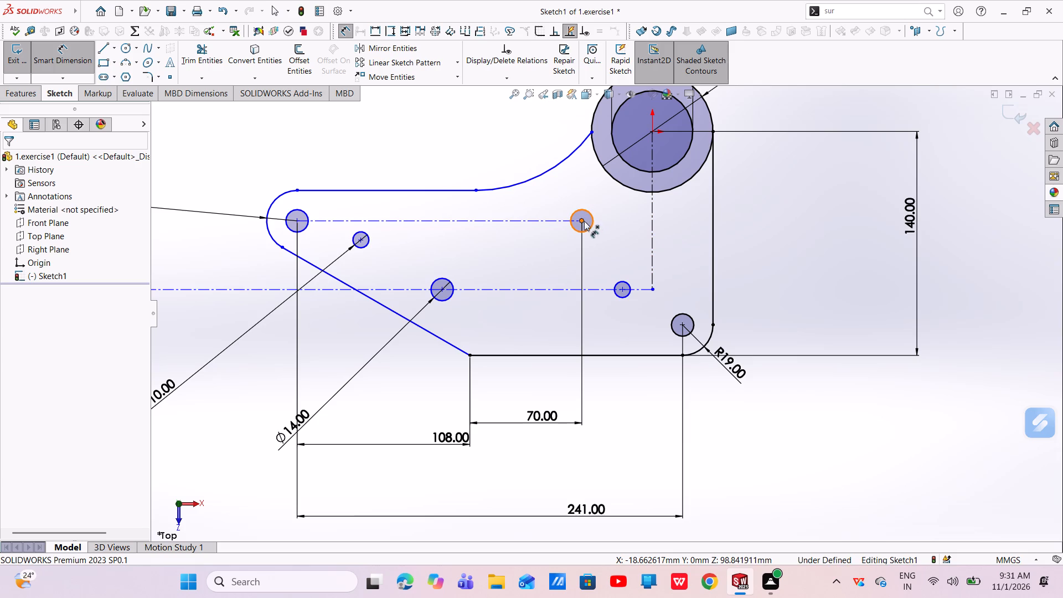
pyautogui.click(584, 221)
pyautogui.click(623, 288)
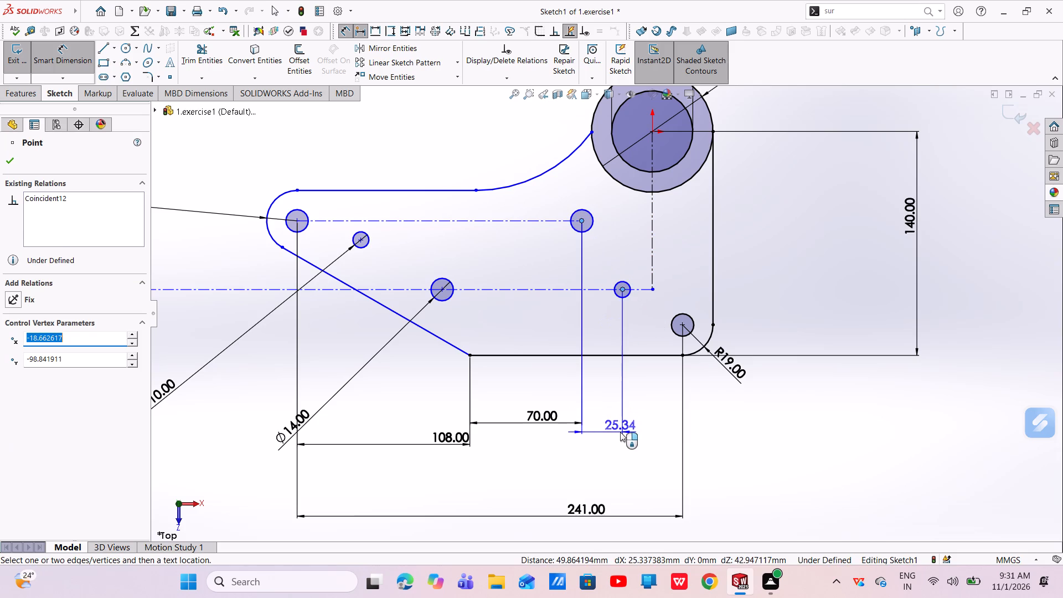
pyautogui.click(620, 432)
pyautogui.press('BackSpace')
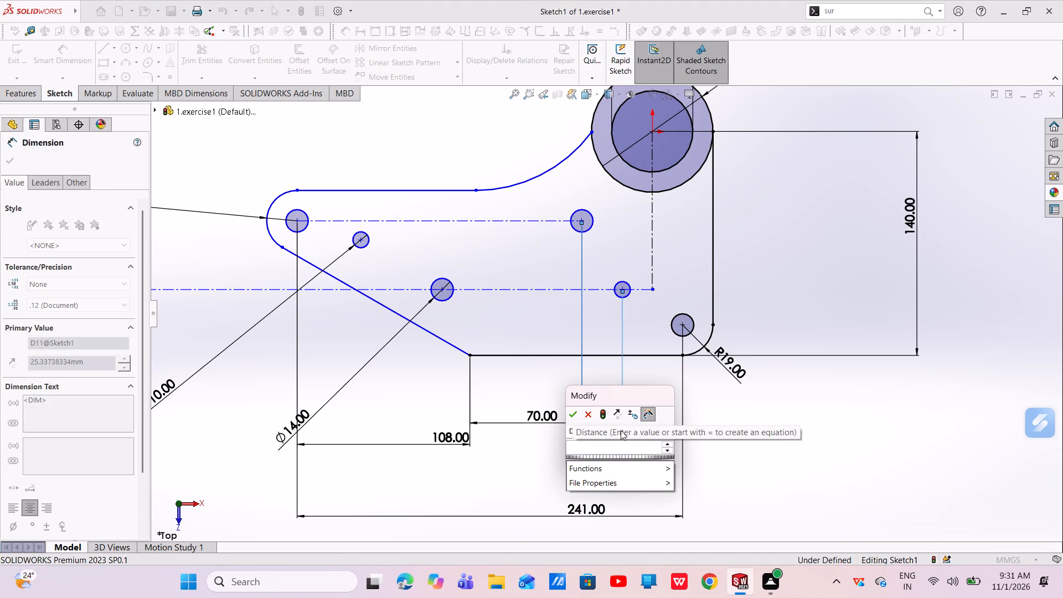
pyautogui.write('25')
pyautogui.press('Return')
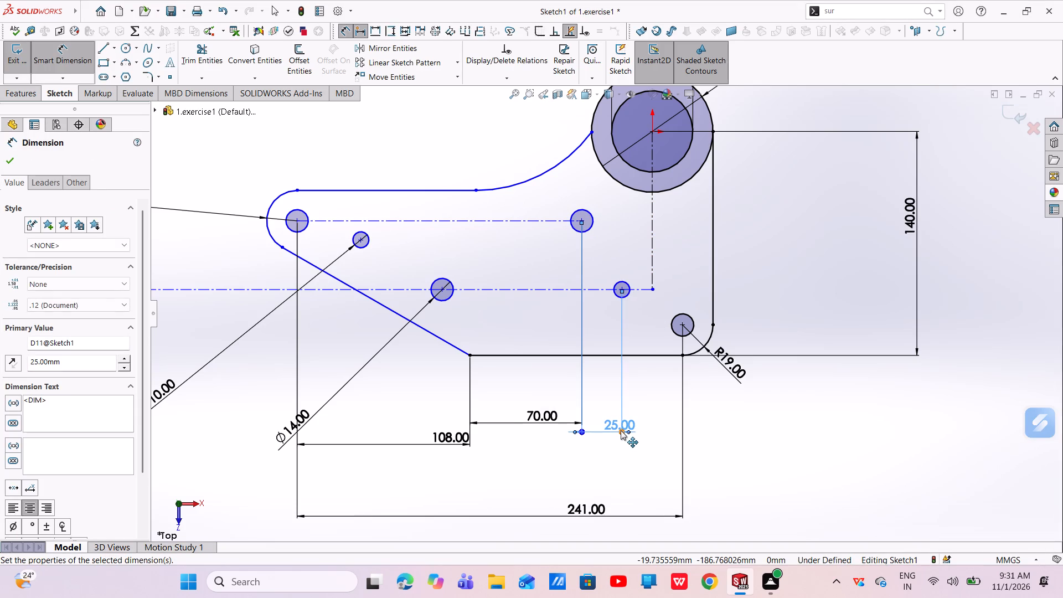
pyautogui.press('Escape')
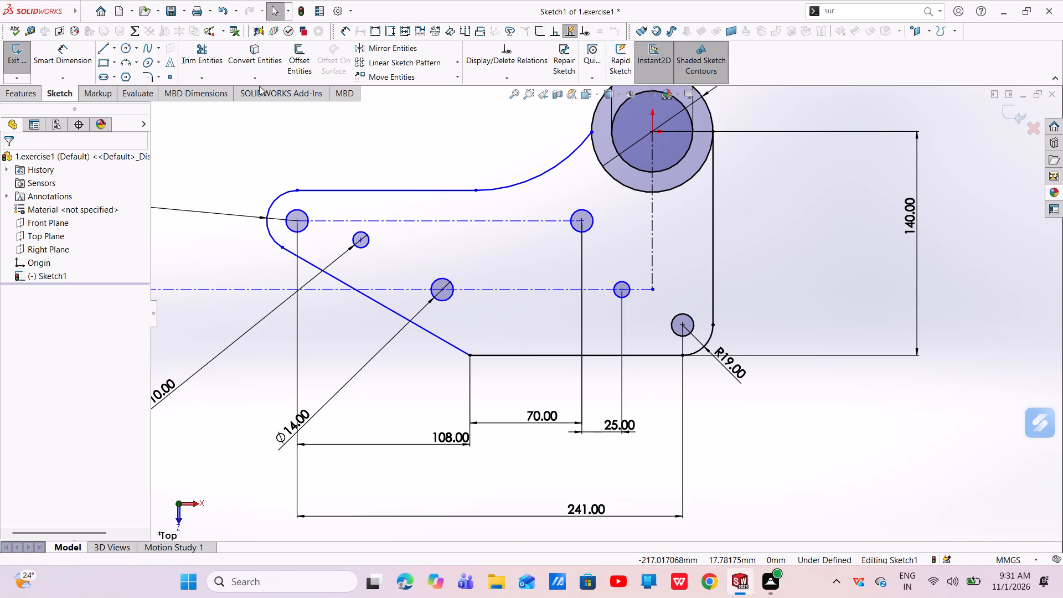
# Dimension the vertical distance between the lower centreline and the profile's bottom edge as 19 mm.
pyautogui.click(65, 56)
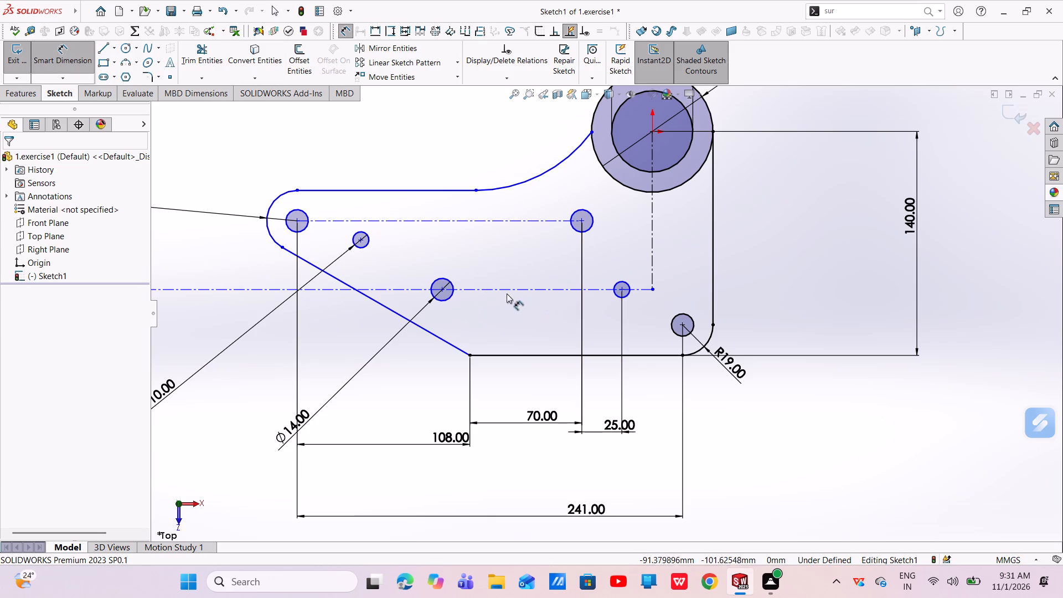
pyautogui.click(510, 288)
pyautogui.click(534, 354)
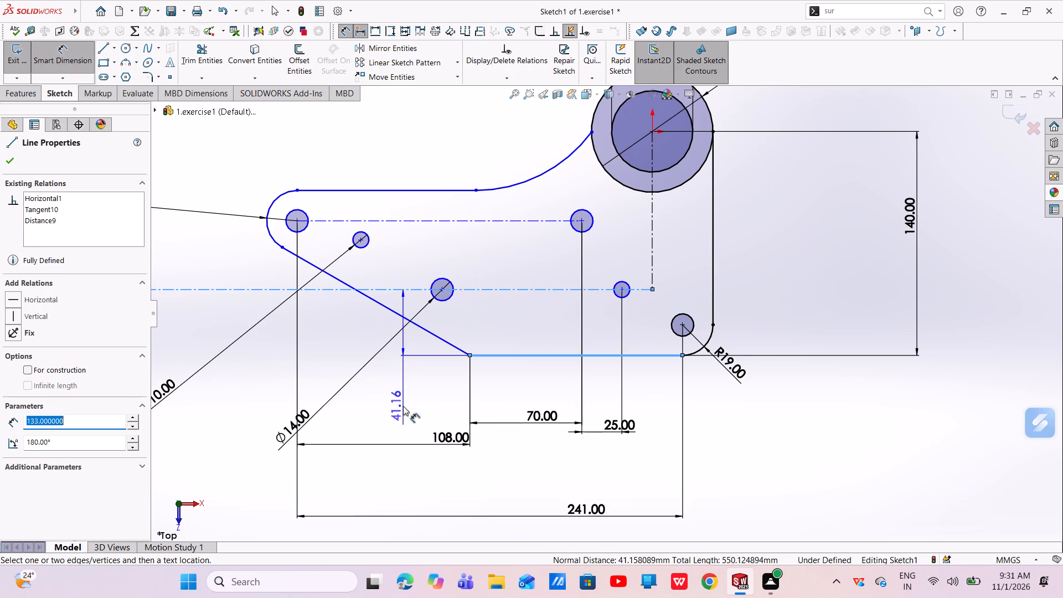
pyautogui.click(403, 406)
pyautogui.press('BackSpace')
pyautogui.write('19')
pyautogui.press('Return')
pyautogui.press('Escape')
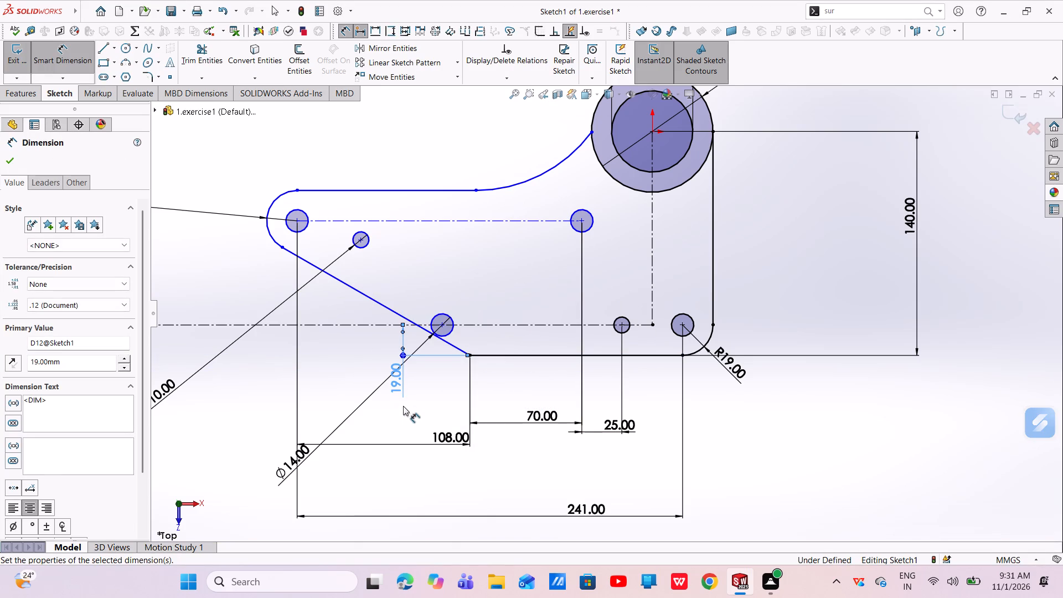
pyautogui.press('Escape')
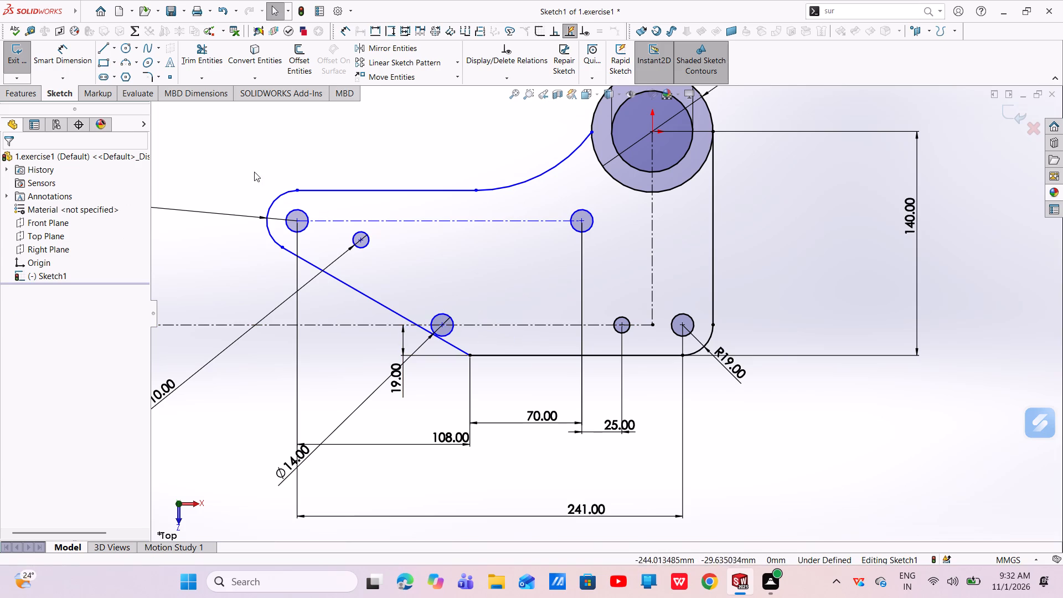
# Dimension the vertical distance between the lower and upper horizontal centrelines as 41 mm.
pyautogui.click(77, 61)
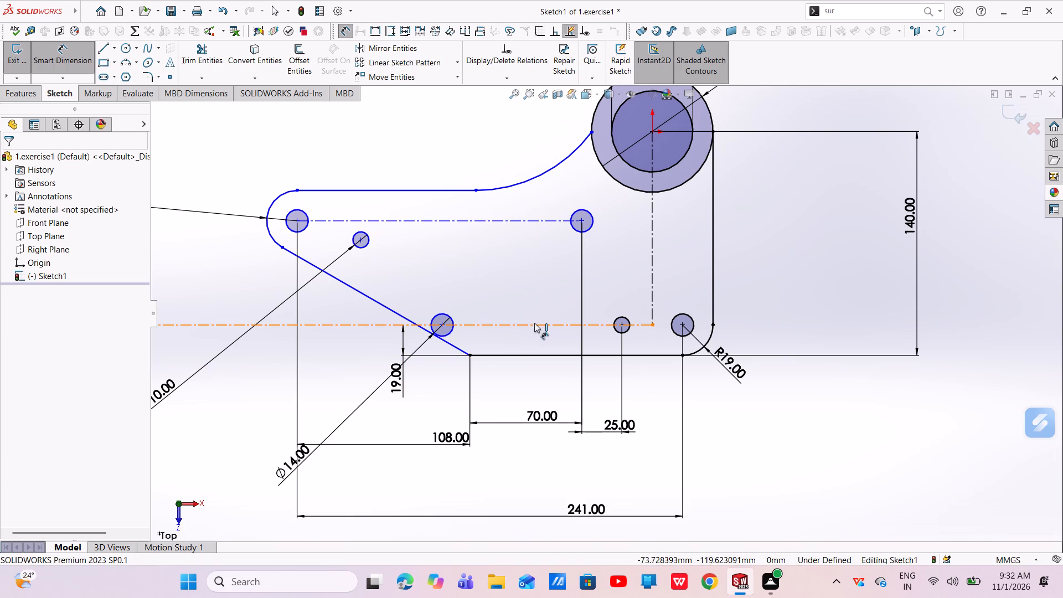
pyautogui.click(534, 323)
pyautogui.click(501, 220)
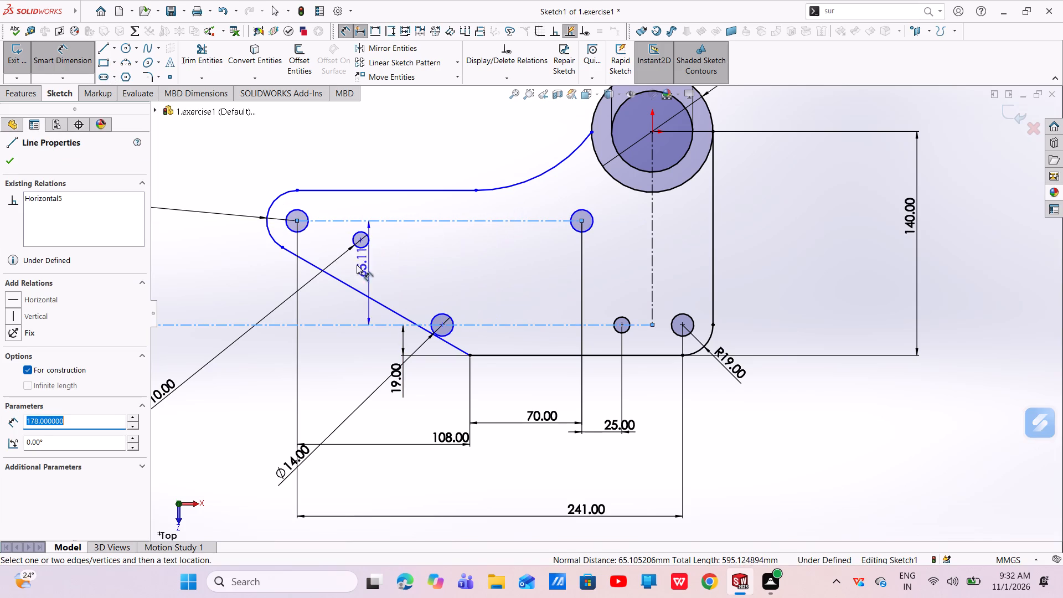
pyautogui.click(191, 279)
pyautogui.press('BackSpace')
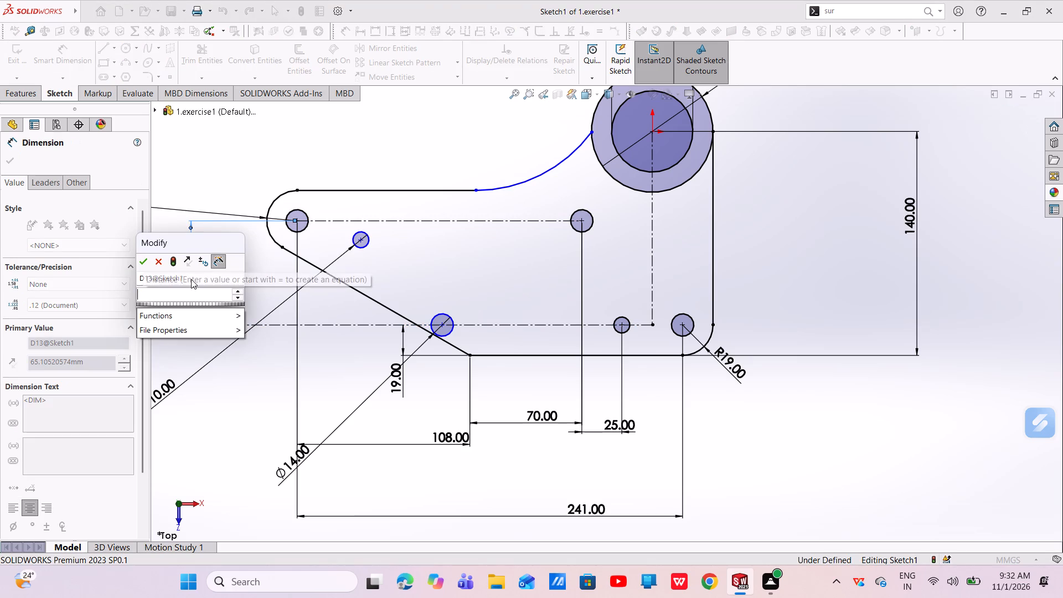
pyautogui.write('41')
pyautogui.press('Return')
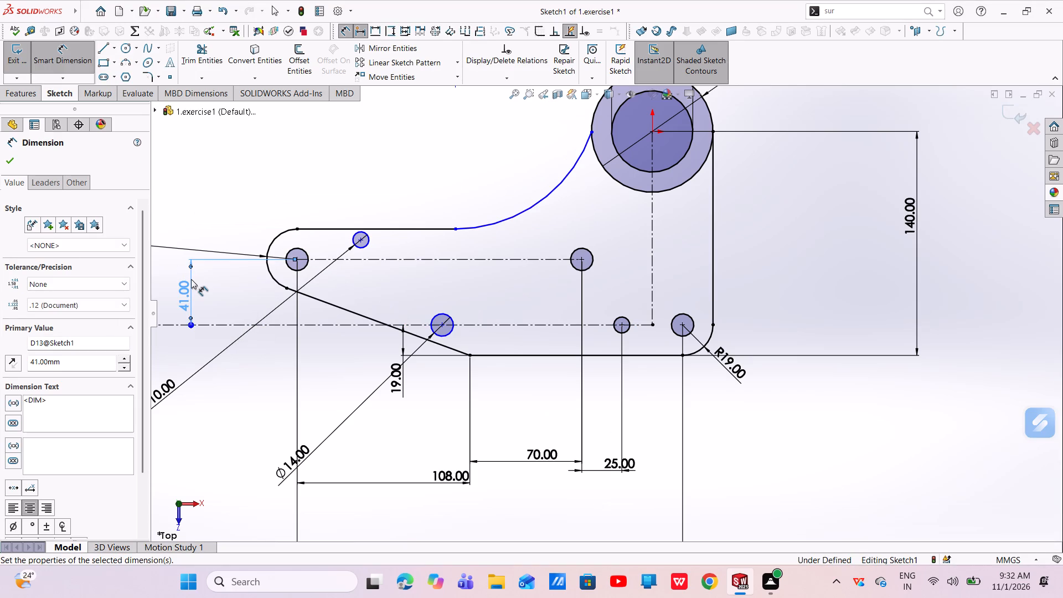
pyautogui.press('Escape')
pyautogui.press('Escape')
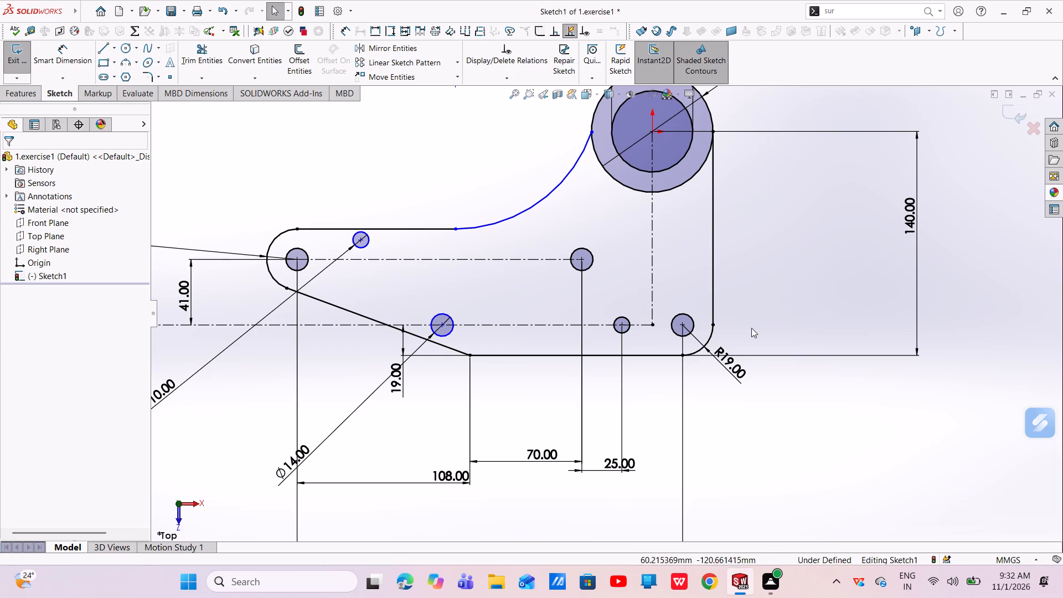
# Make the centre of the left hole on the lower centreline vertical with the corner where the sloped and bottom edges meet.
pyautogui.scroll(-4, 434, 325)
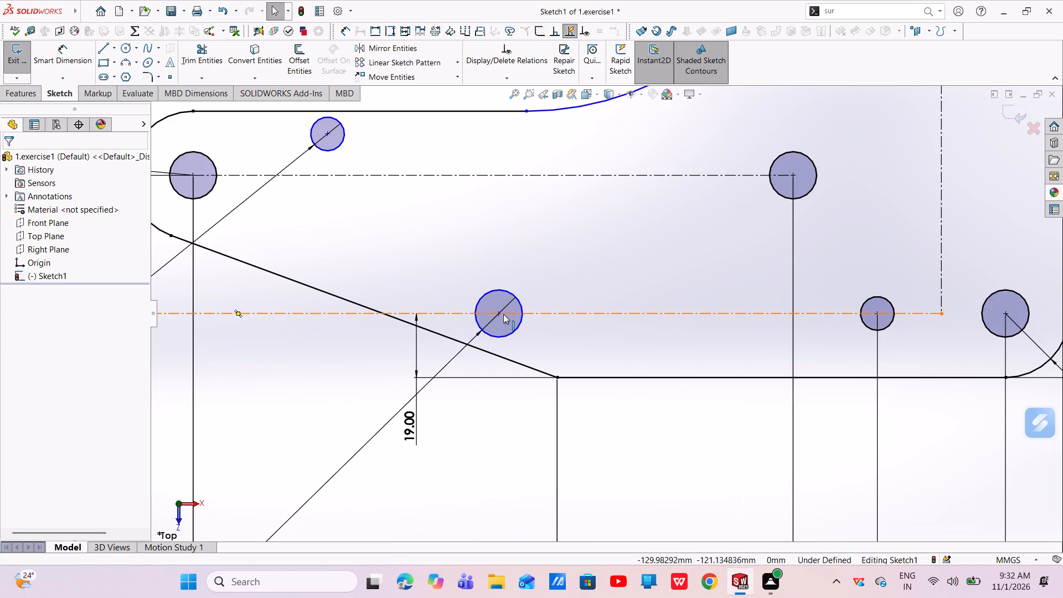
pyautogui.click(499, 312)
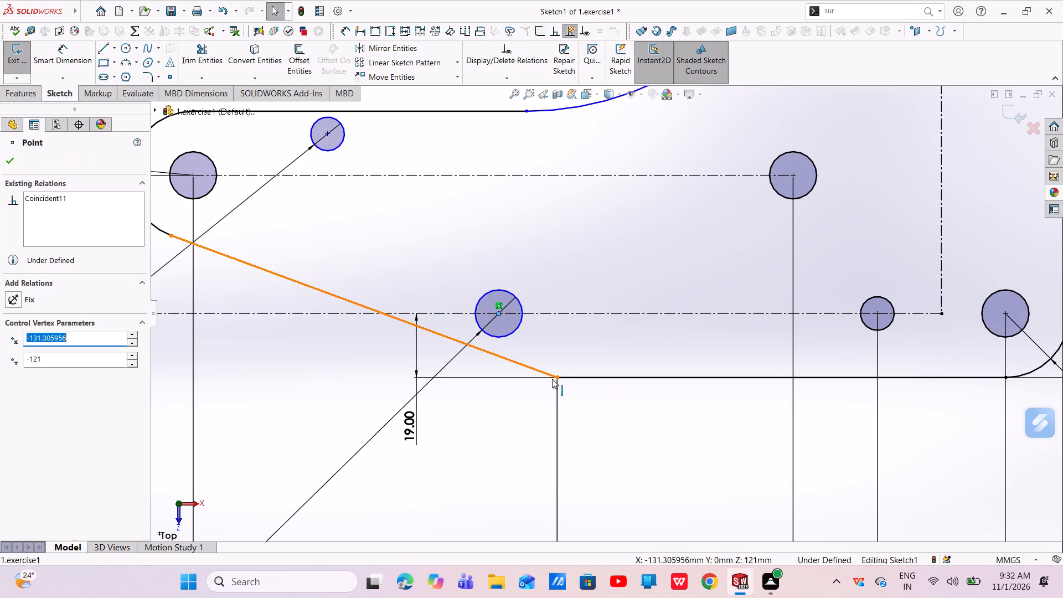
pyautogui.keyDown('ctrl'); pyautogui.click(557, 377); pyautogui.keyUp('ctrl')
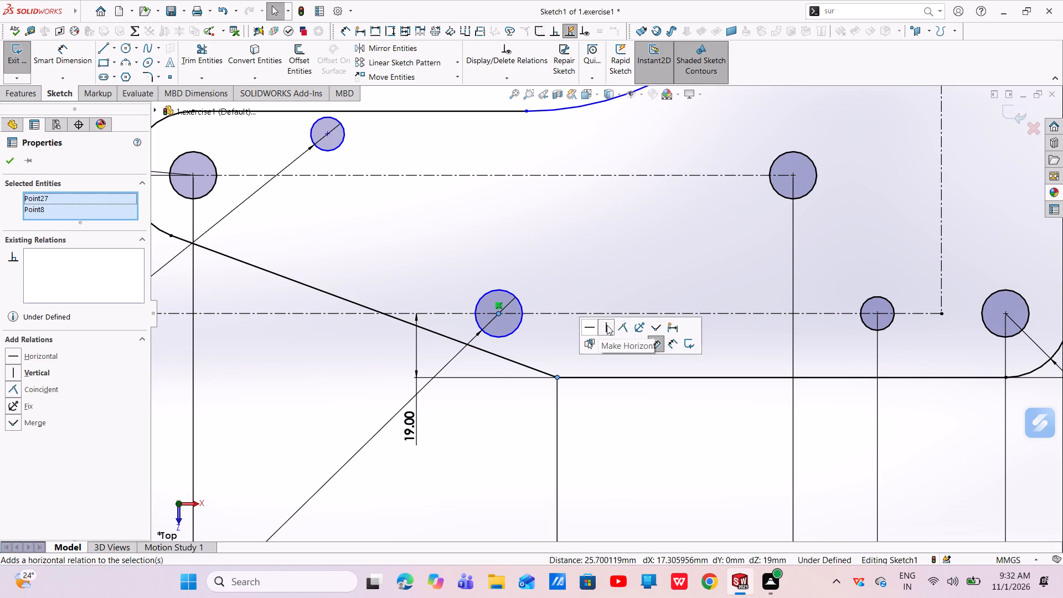
pyautogui.click(608, 325)
pyautogui.press('Escape')
pyautogui.scroll(5, 636, 385)
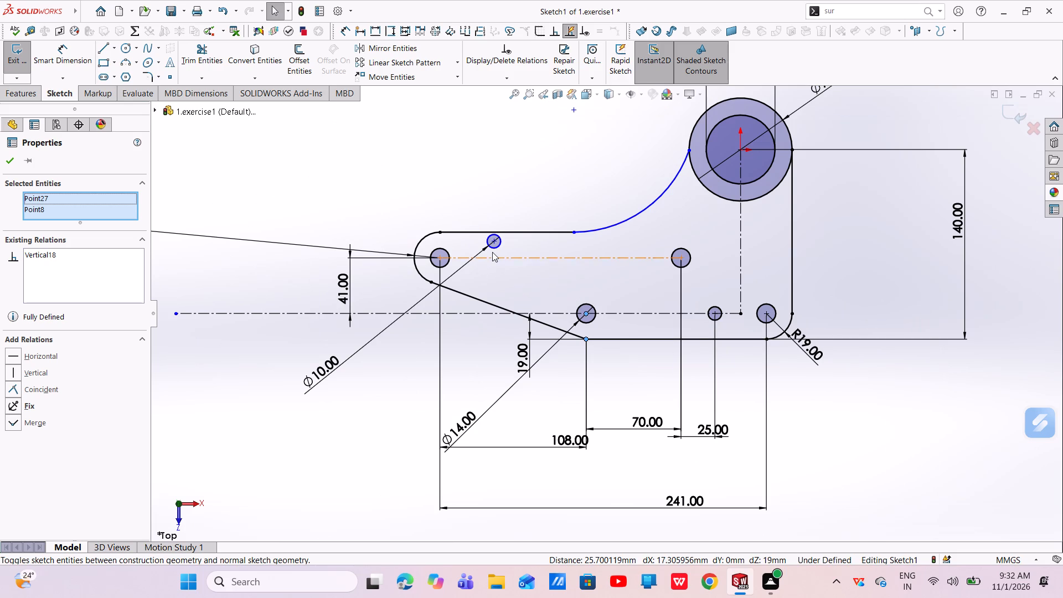
pyautogui.press('Escape')
pyautogui.press('Escape')
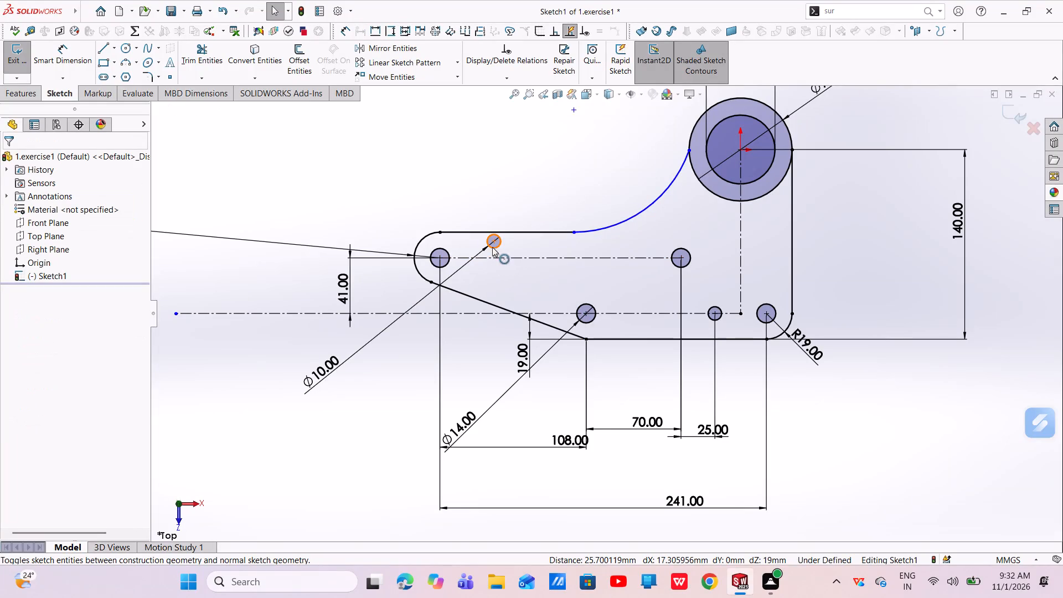
# Move the free 10 mm hole near the rounded end to about 18 mm below the upper centreline.
pyautogui.moveTo(492, 244); pyautogui.dragTo(493, 280)
pyautogui.press('Escape')
pyautogui.press('Escape')
# Dimension the vertical distance between the upper centreline and the 10 mm hole near the rounded end as 13 mm.
pyautogui.click(71, 64)
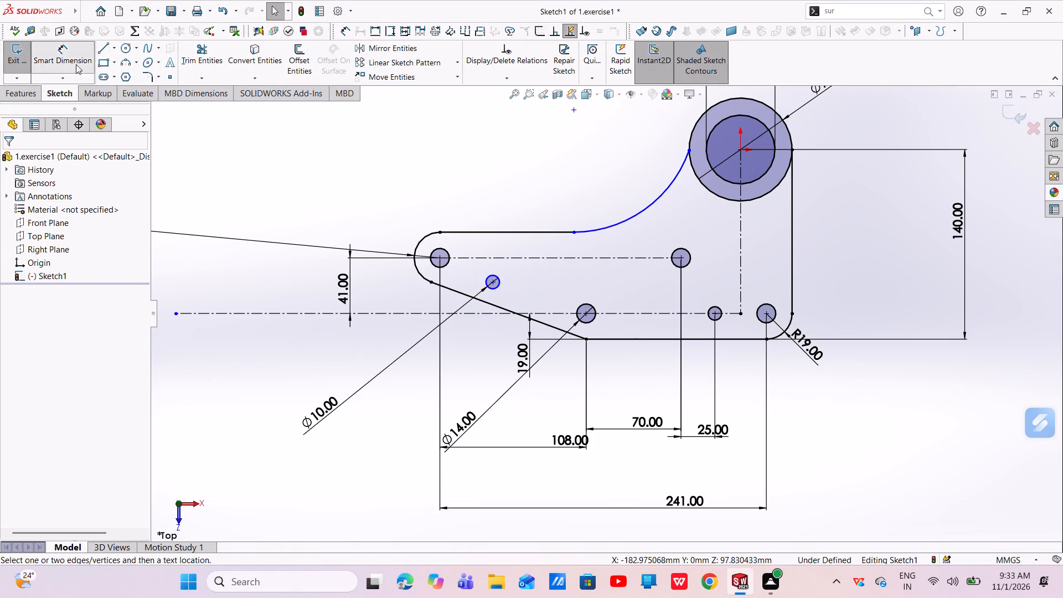
pyautogui.scroll(-4, 638, 311)
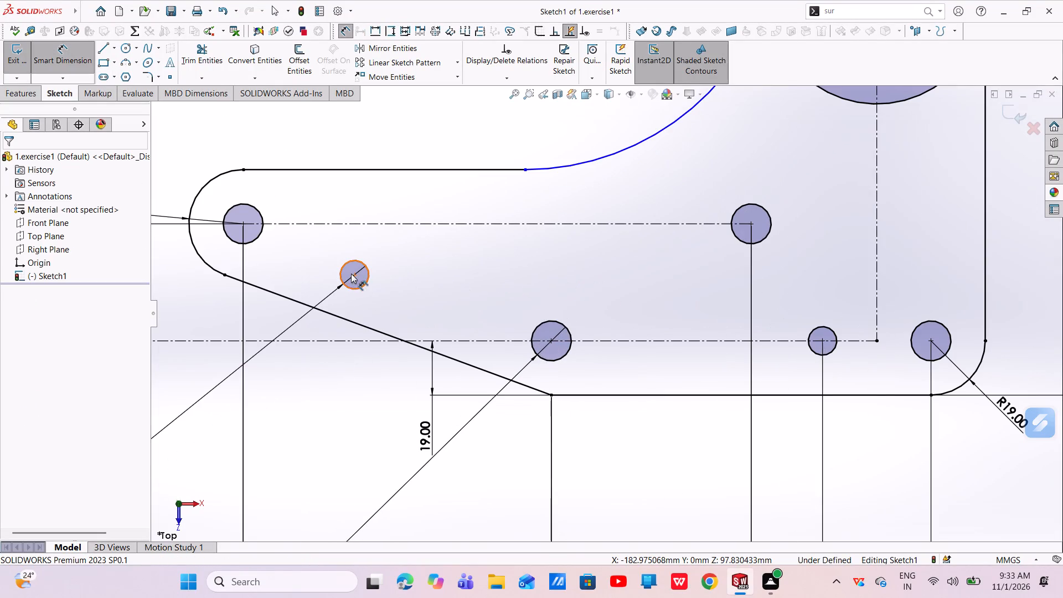
pyautogui.click(355, 277)
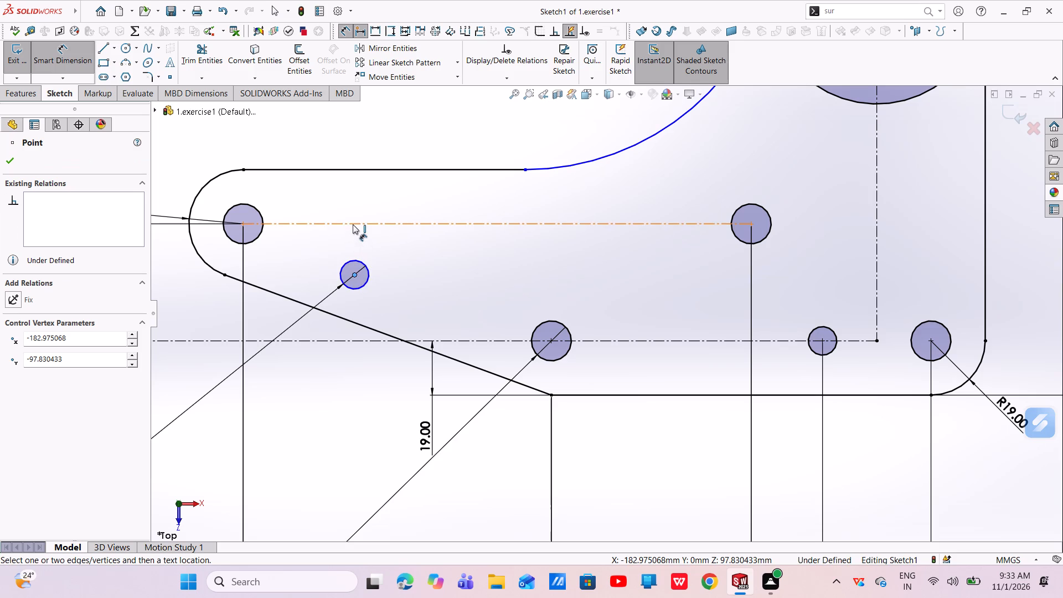
pyautogui.click(353, 224)
pyautogui.click(421, 254)
pyautogui.press('BackSpace')
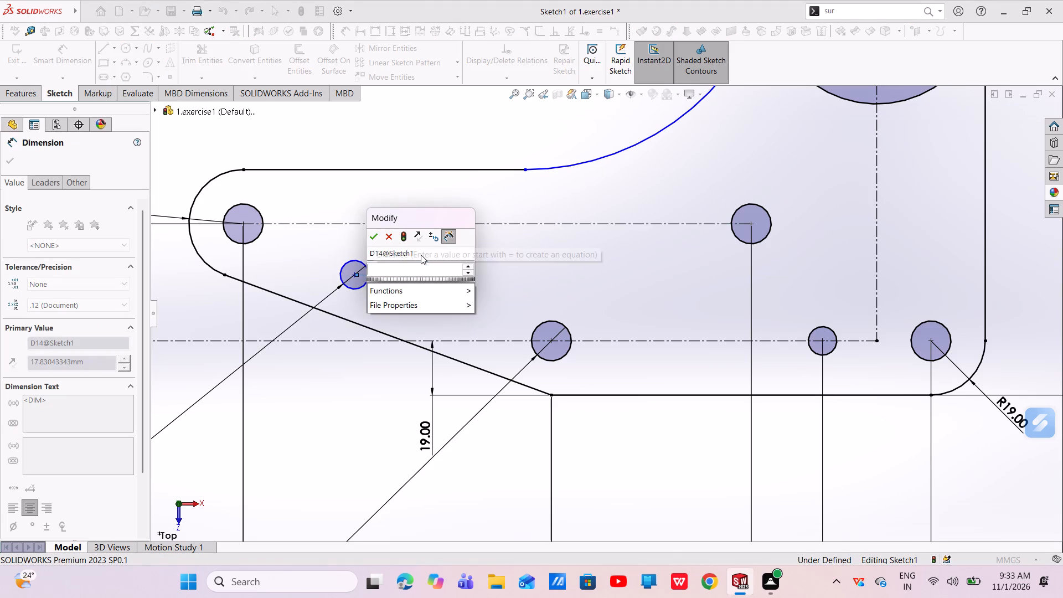
pyautogui.write('13')
pyautogui.press('Return')
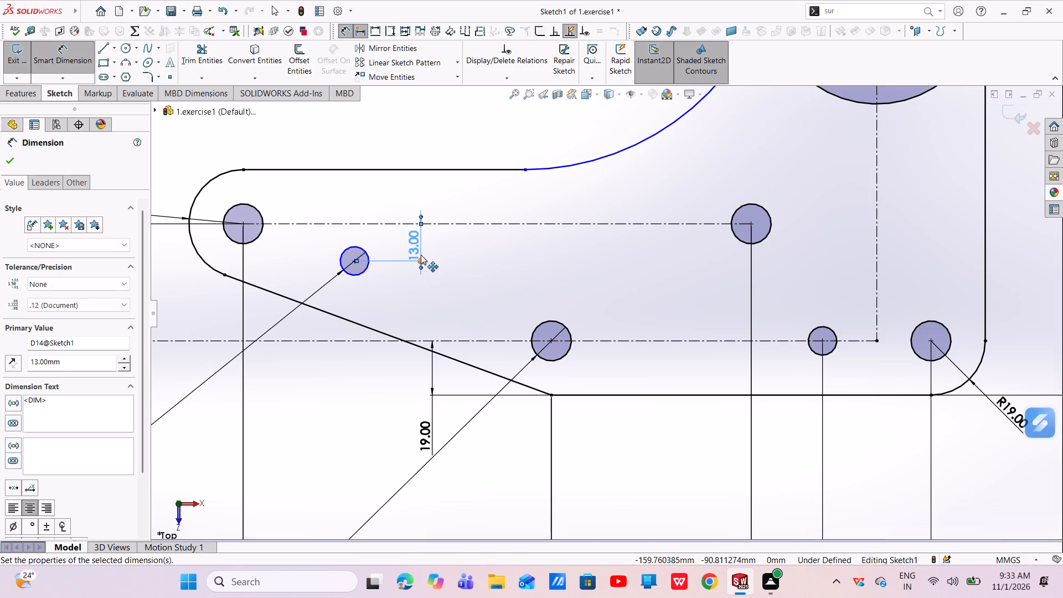
pyautogui.press('Escape')
pyautogui.press('Escape')
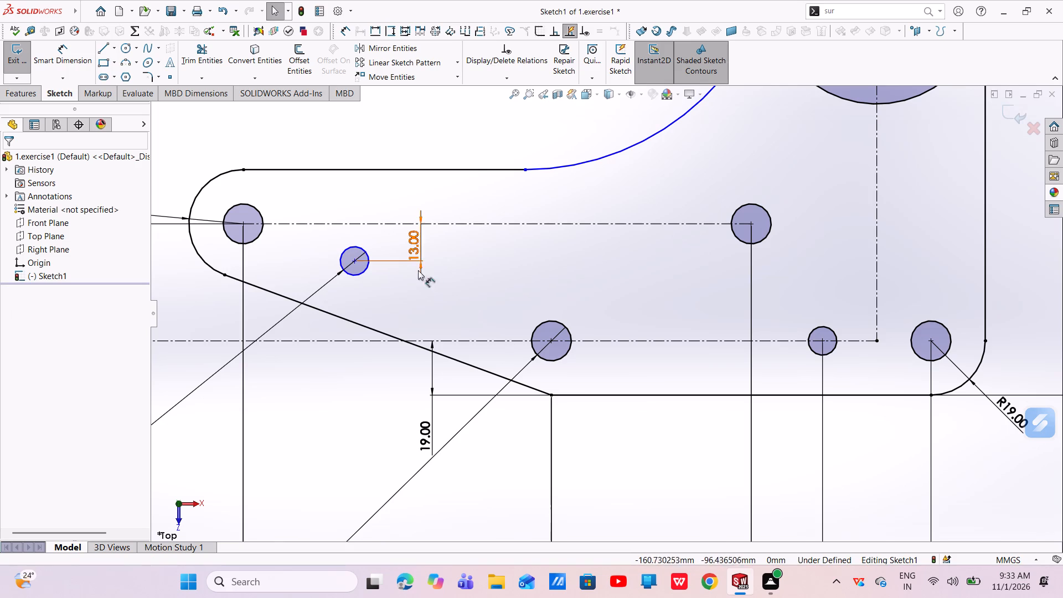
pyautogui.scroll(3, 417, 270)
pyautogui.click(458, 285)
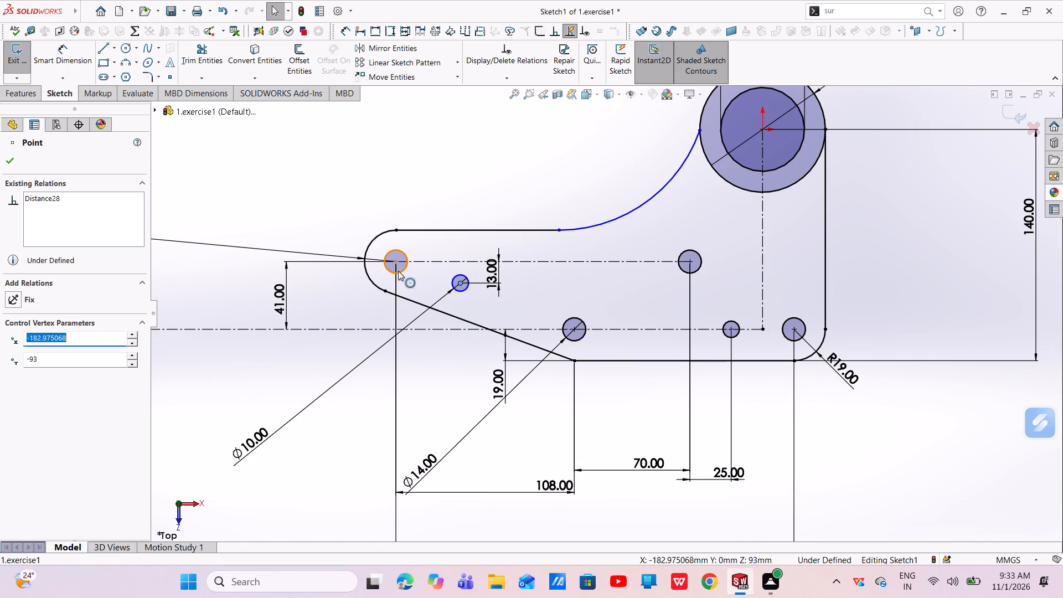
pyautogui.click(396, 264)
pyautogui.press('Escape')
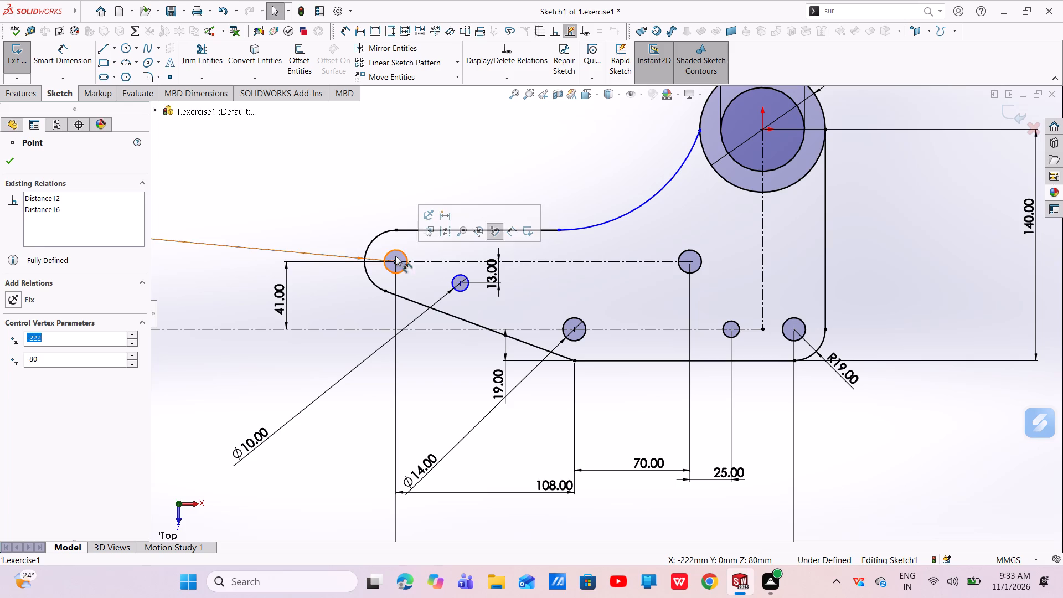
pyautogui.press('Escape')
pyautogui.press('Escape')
# Dimension the horizontal distance between the rounded end's hole and the nearby 10 mm hole as 25 mm.
pyautogui.click(84, 54)
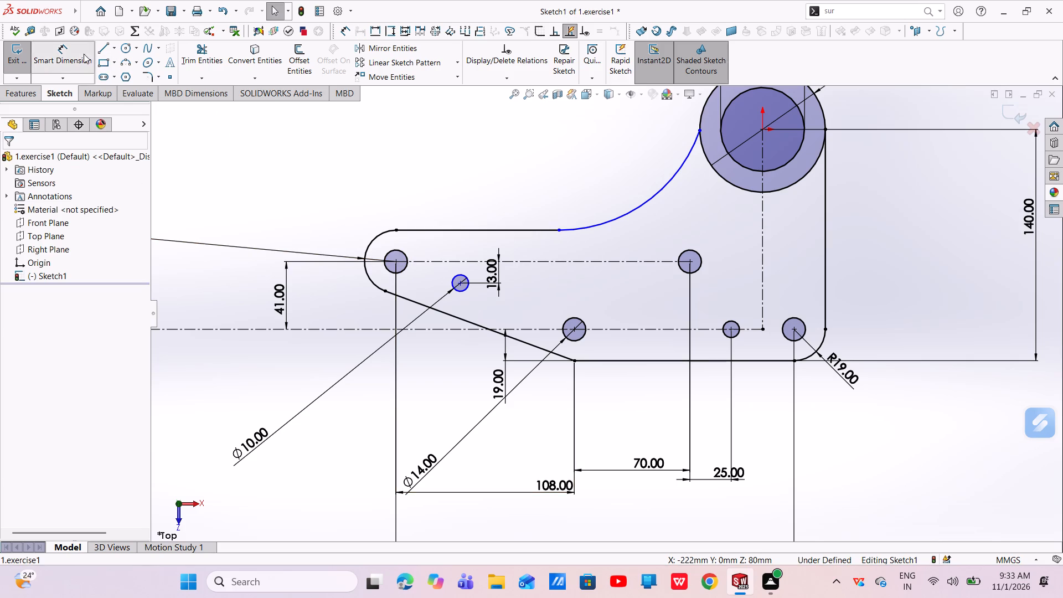
pyautogui.click(398, 261)
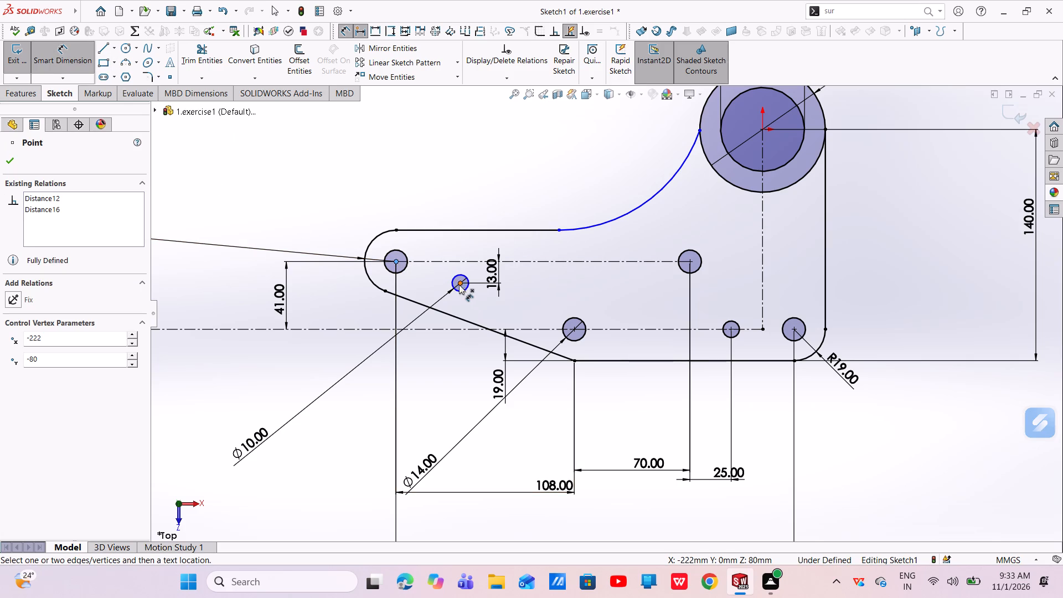
pyautogui.click(462, 283)
pyautogui.click(429, 178)
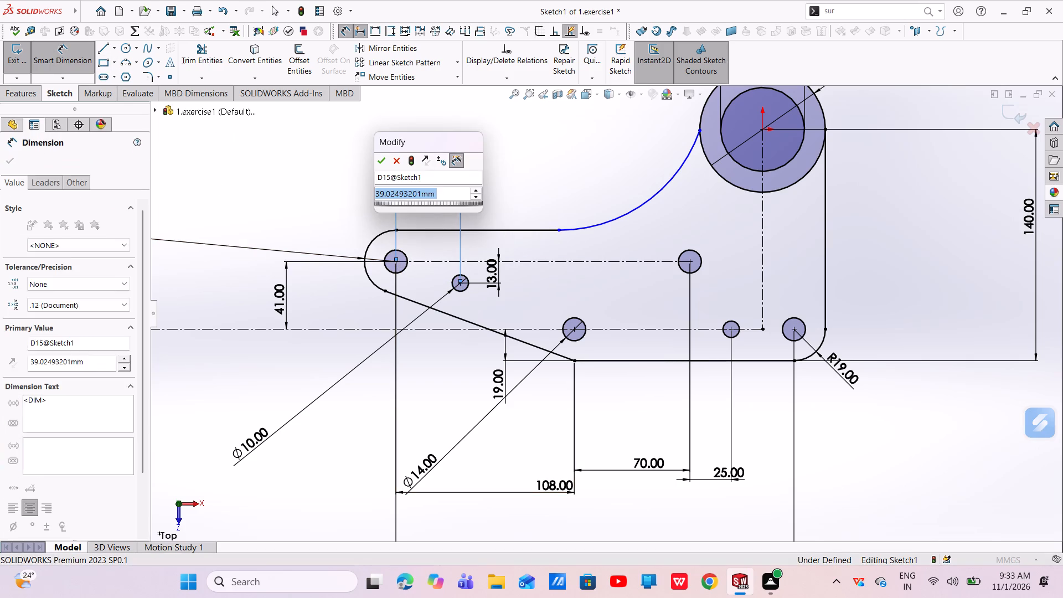
pyautogui.press('BackSpace')
pyautogui.write('25')
pyautogui.press('Return')
pyautogui.press('Escape')
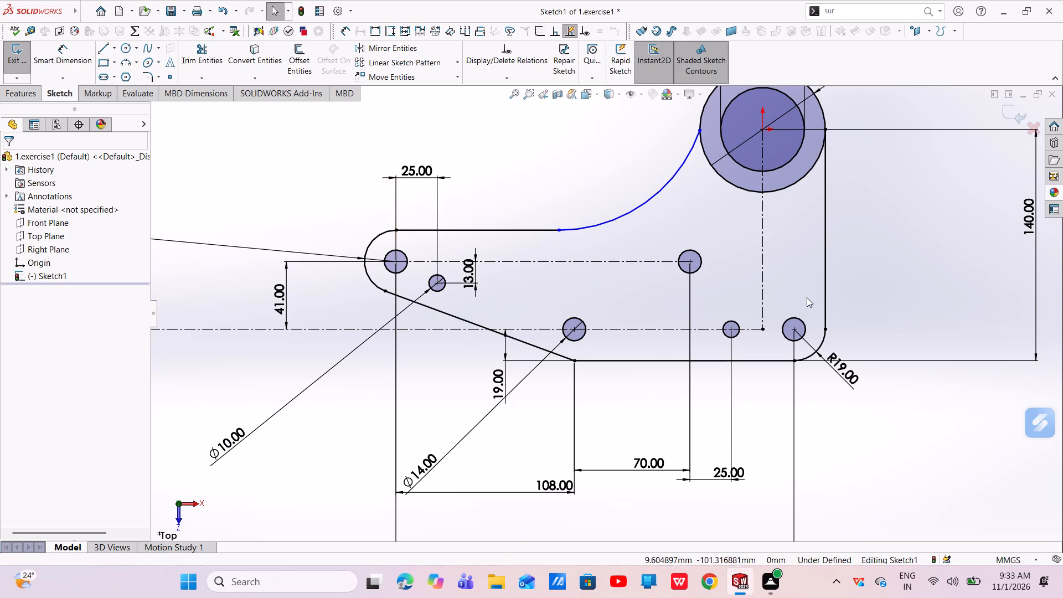
# Dimension the radius of the concave arc joining the upper edge to the large outer circle as 89 mm.
pyautogui.scroll(4, 800, 288)
pyautogui.click(56, 43)
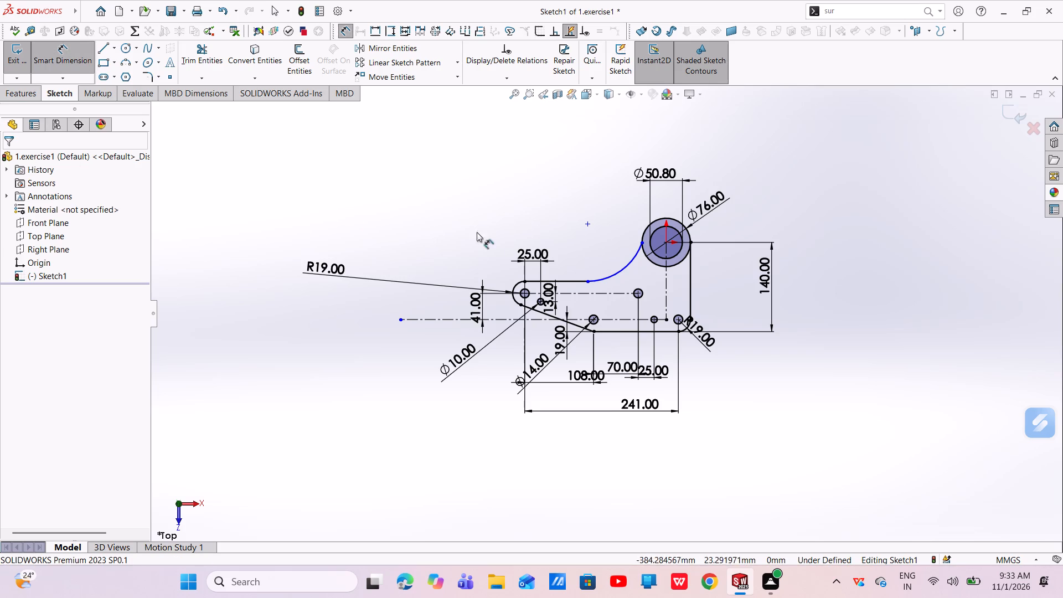
pyautogui.click(622, 270)
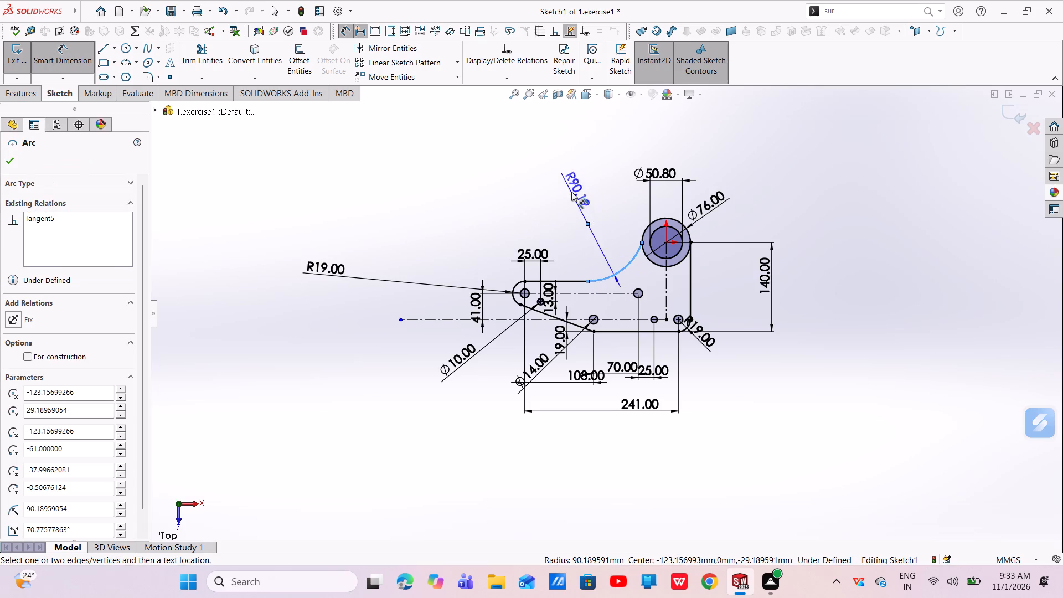
pyautogui.click(571, 192)
pyautogui.press('BackSpace')
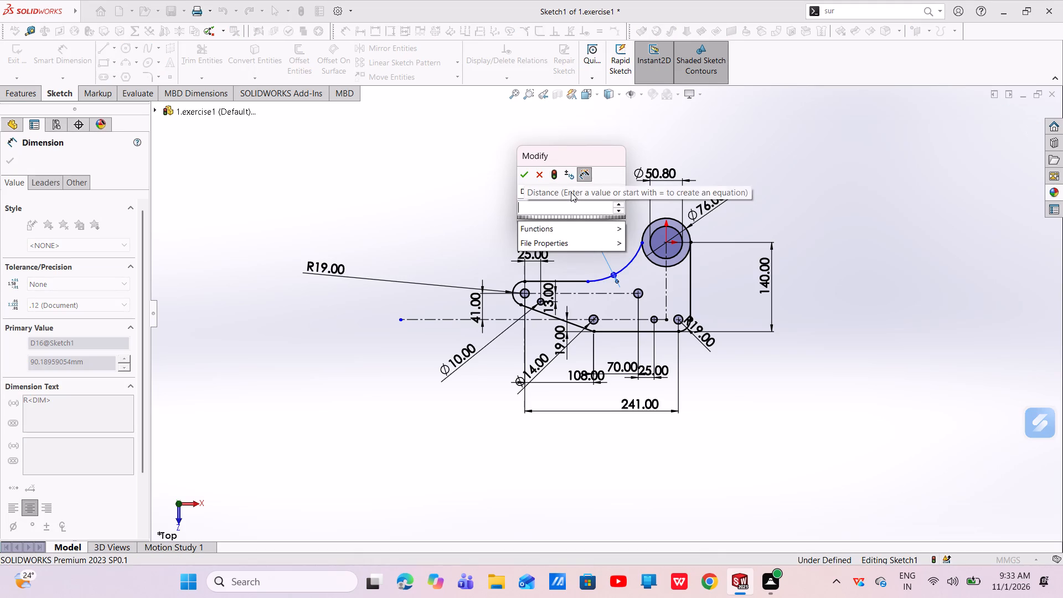
pyautogui.write('89')
pyautogui.press('Return')
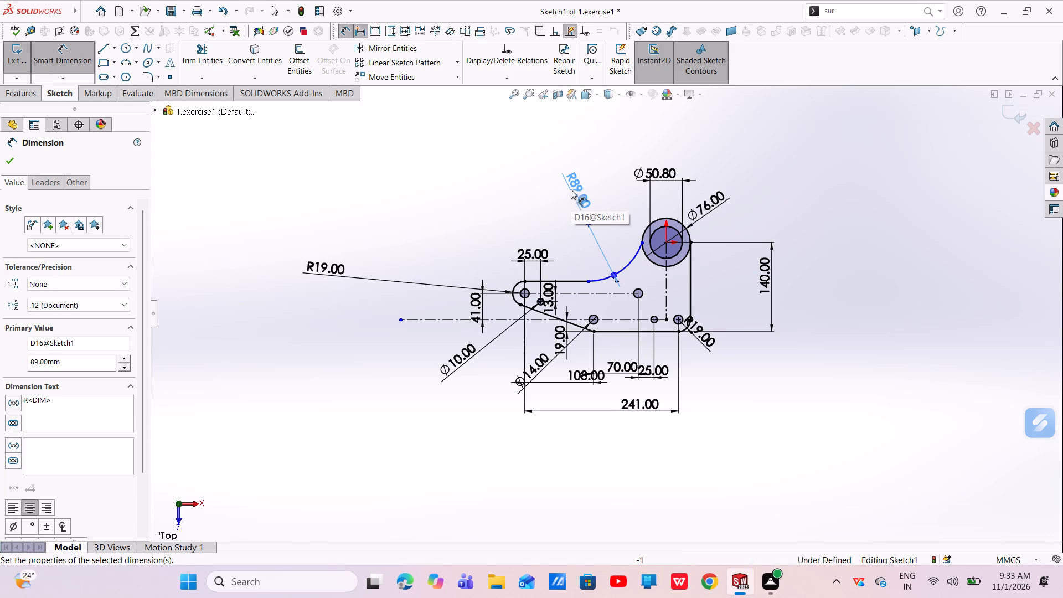
pyautogui.click(798, 369)
pyautogui.rightClick(798, 369)
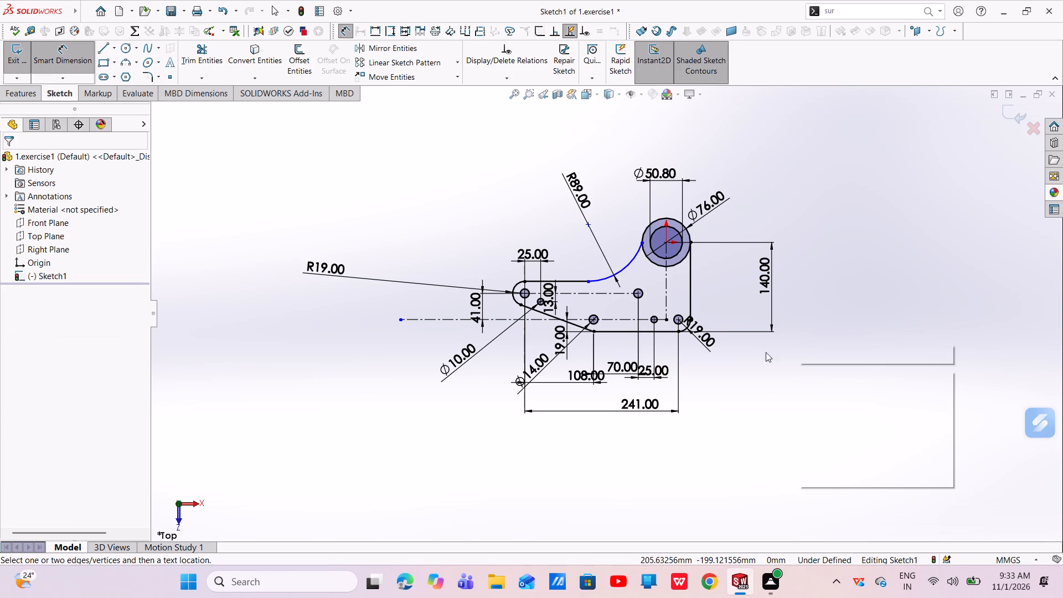
pyautogui.click(744, 368)
pyautogui.scroll(-6, 651, 239)
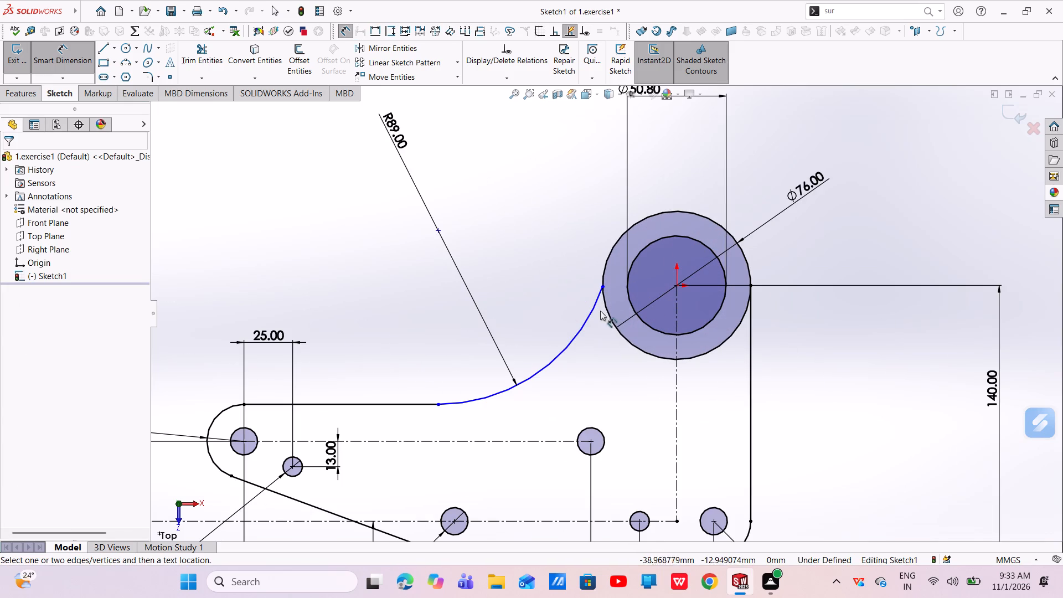
pyautogui.rightClick(896, 236)
pyautogui.click(930, 272)
# Add a tangent relation between the concave arc and the 76 mm outer circle.
pyautogui.scroll(-5, 631, 314)
pyautogui.click(500, 308)
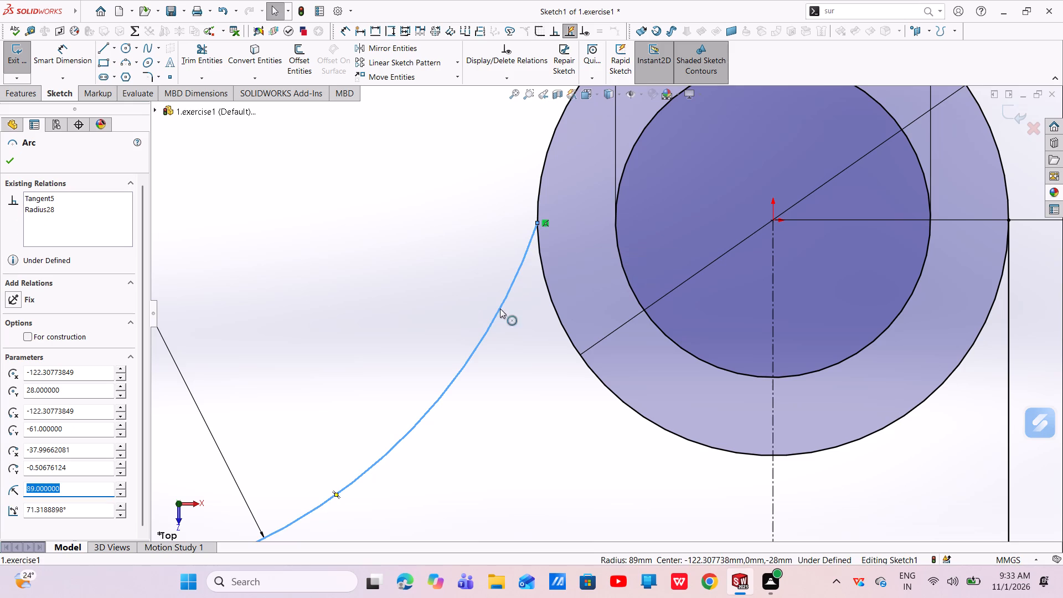
pyautogui.keyDown('ctrl'); pyautogui.click(545, 259); pyautogui.keyUp('ctrl')
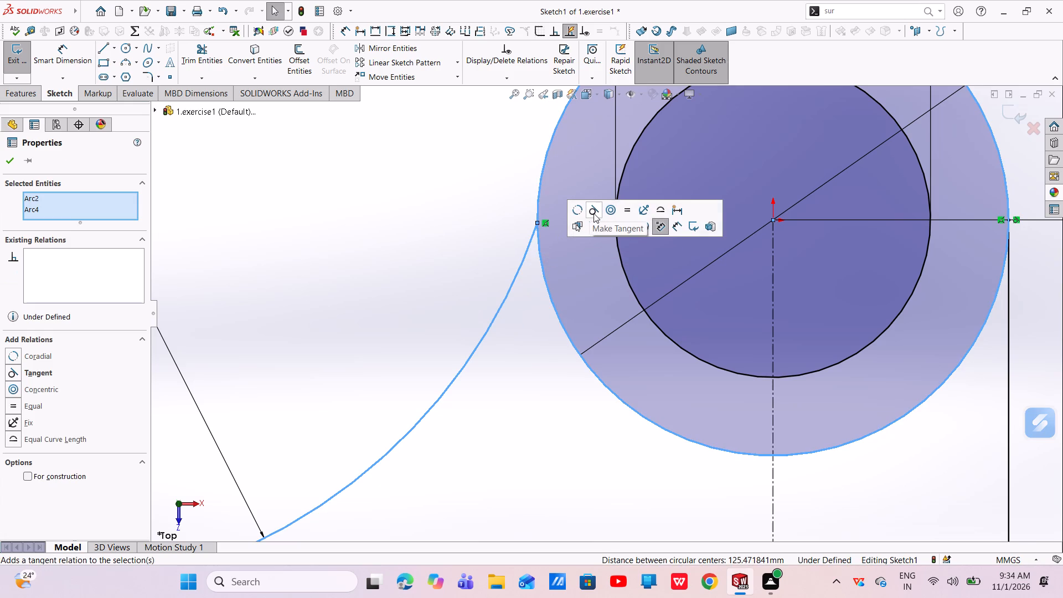
pyautogui.click(592, 212)
pyautogui.press('Escape')
pyautogui.press('Escape')
pyautogui.scroll(4, 523, 432)
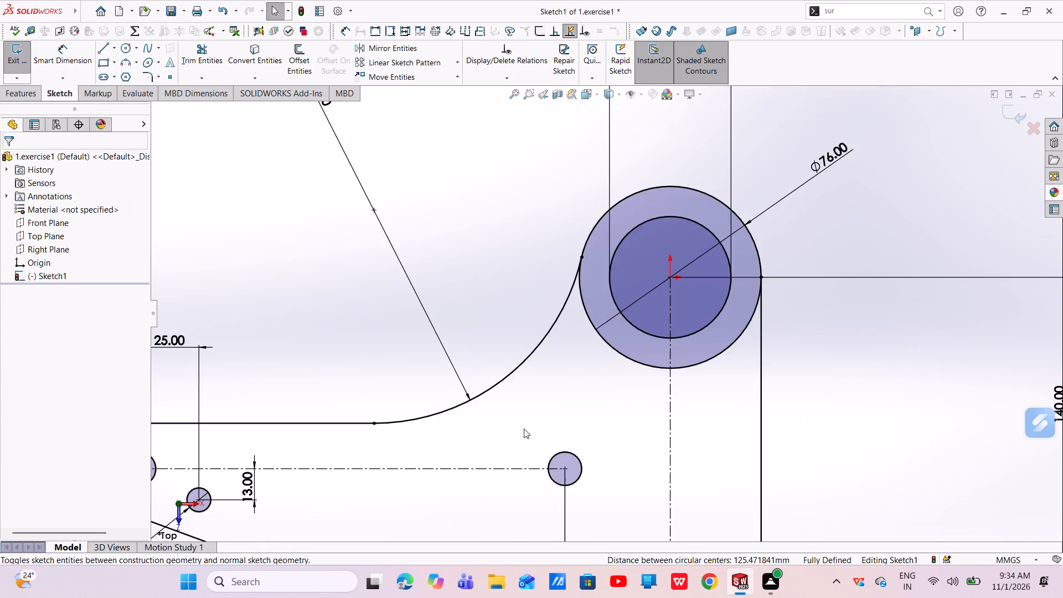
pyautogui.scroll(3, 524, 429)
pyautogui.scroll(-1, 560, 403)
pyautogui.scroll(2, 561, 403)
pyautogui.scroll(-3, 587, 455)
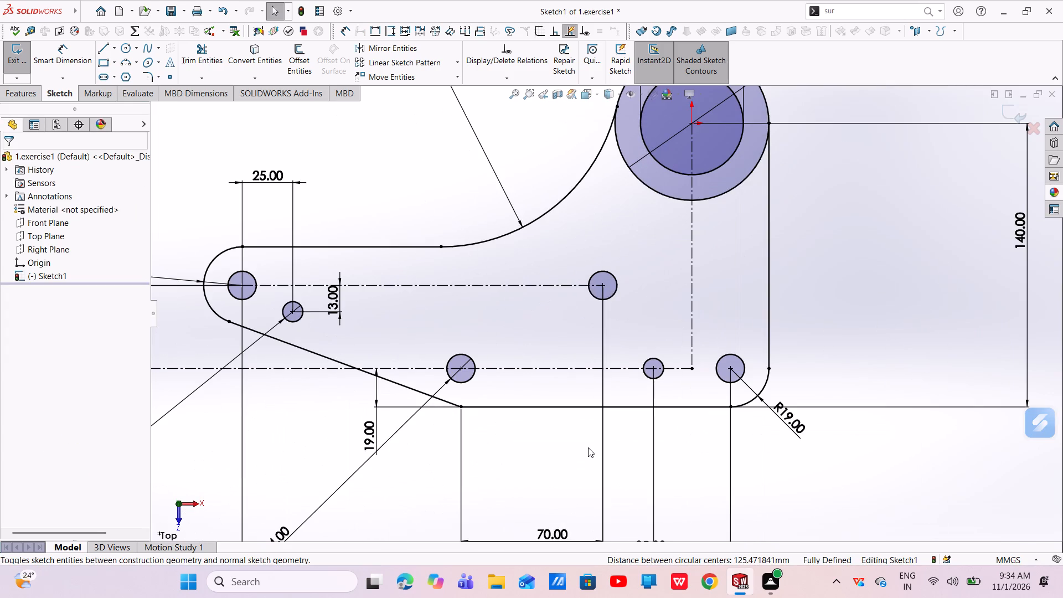
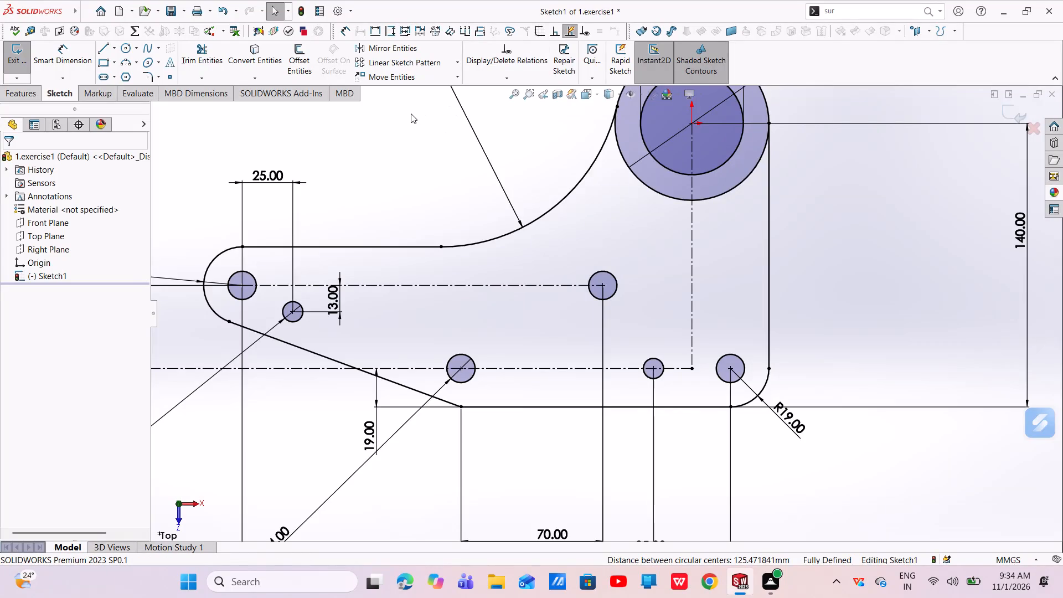
# Extrude the plate region and the ring between the 50.8 mm and 76 mm circles 10 mm blind from the sketch plane.
pyautogui.scroll(3, 717, 465)
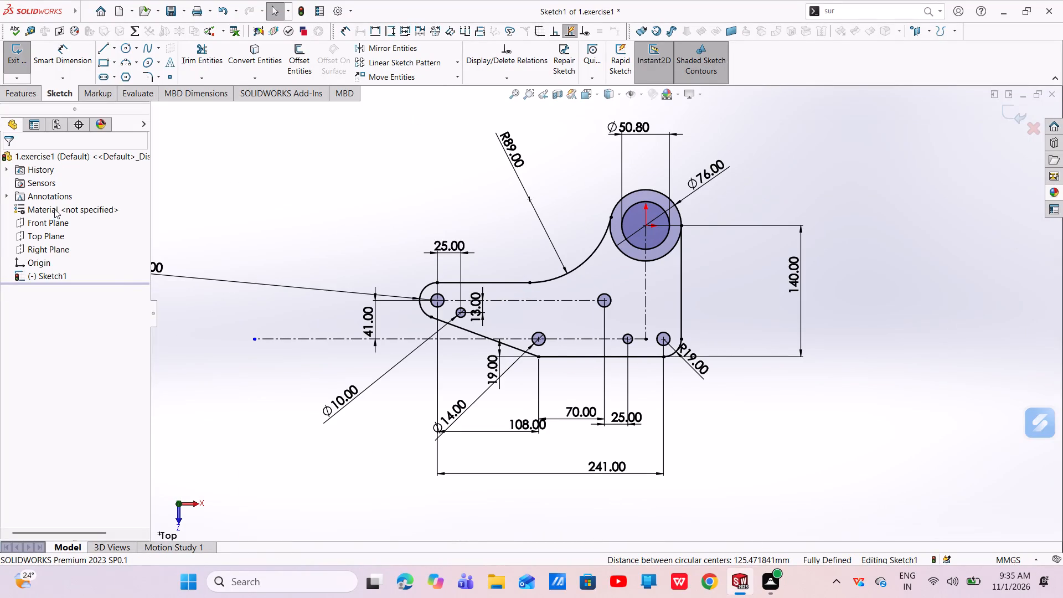
pyautogui.click(14, 91)
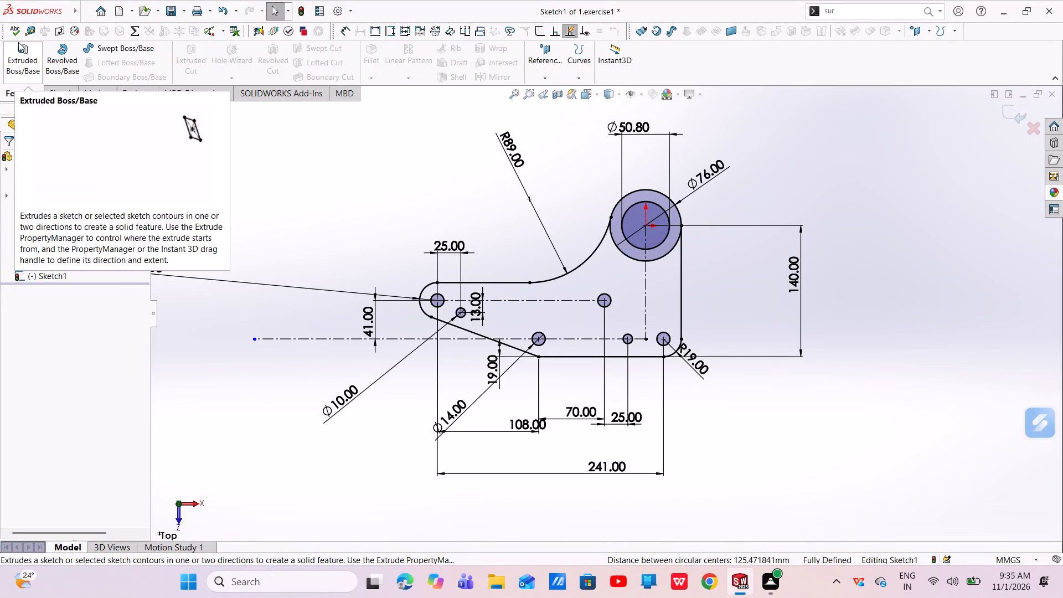
pyautogui.click(18, 42)
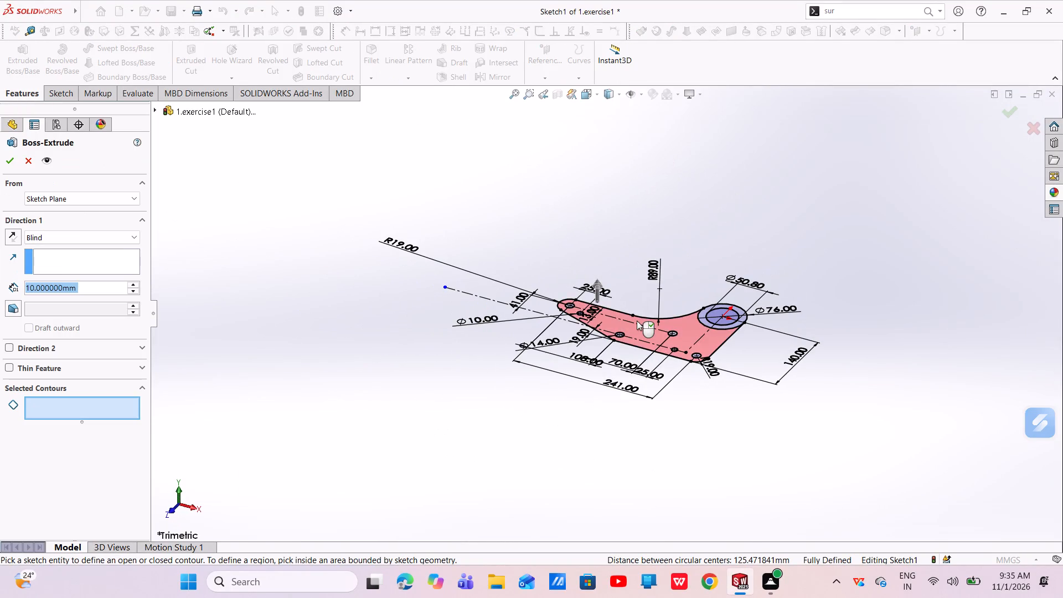
pyautogui.click(637, 321)
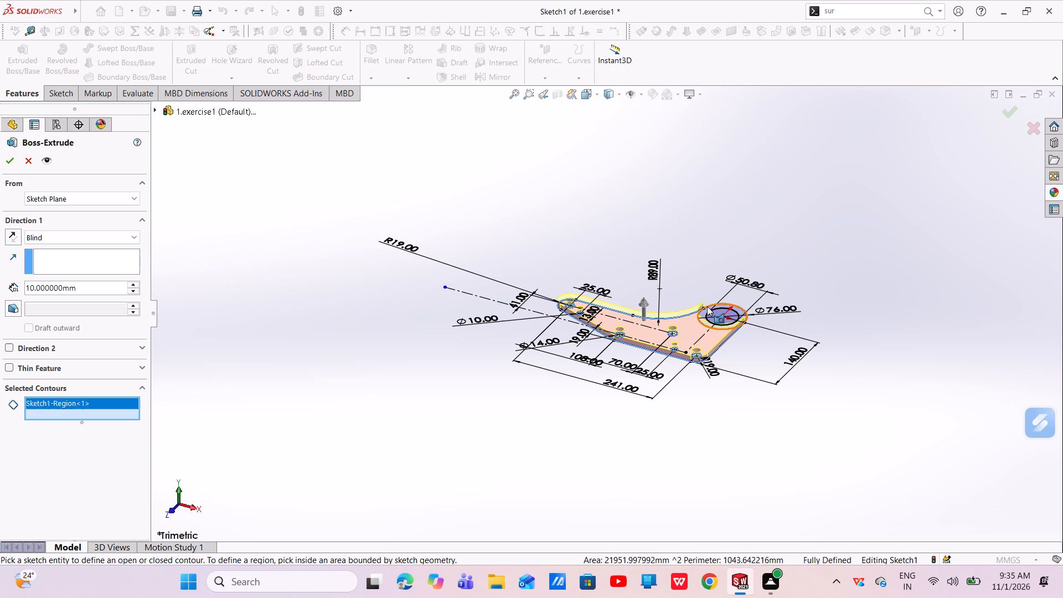
pyautogui.scroll(-7, 714, 309)
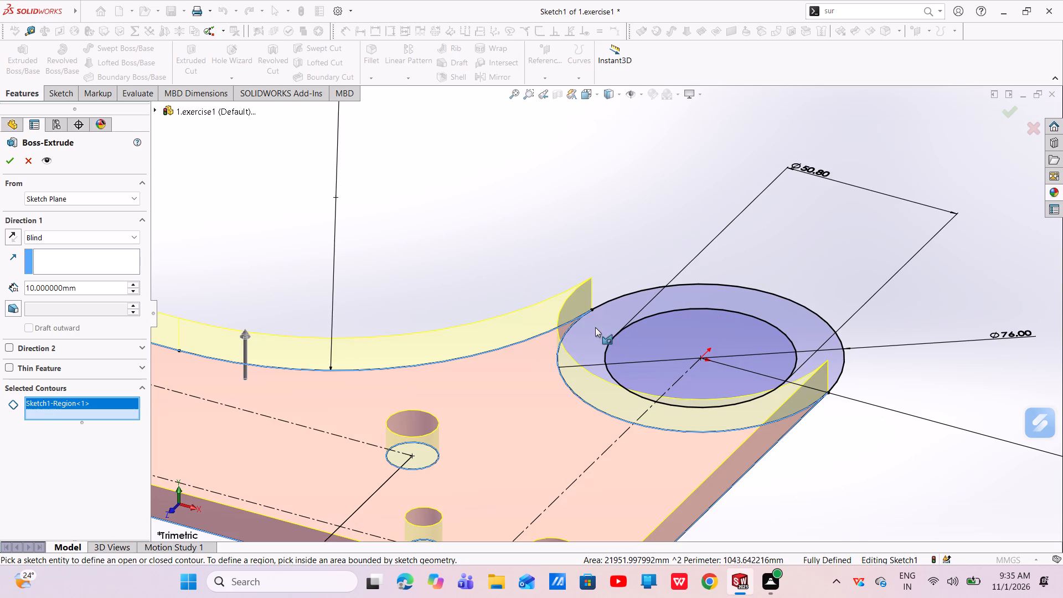
pyautogui.click(70, 411)
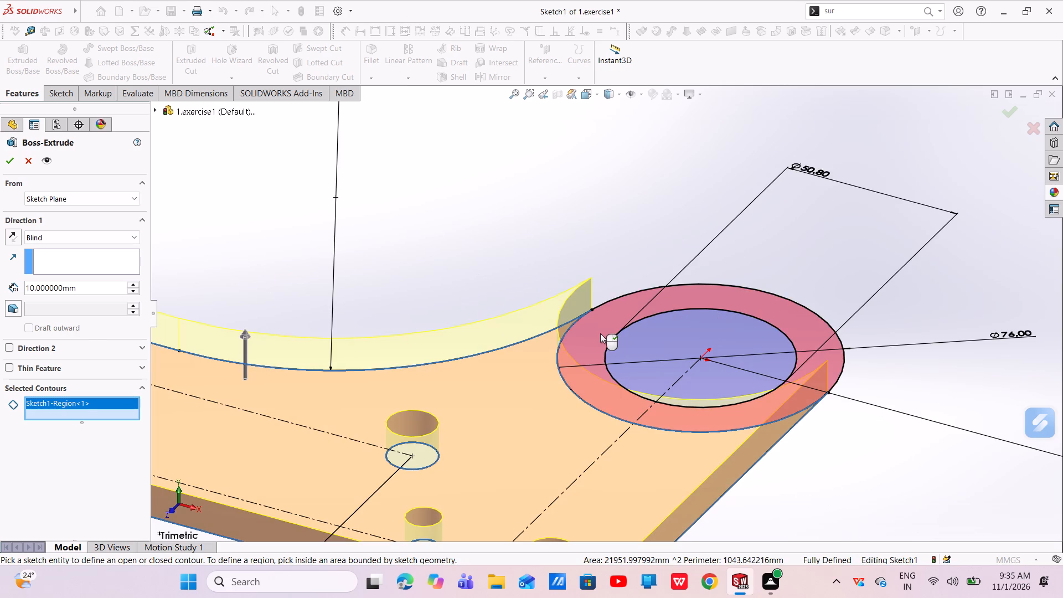
pyautogui.click(600, 333)
pyautogui.rightClick(530, 246)
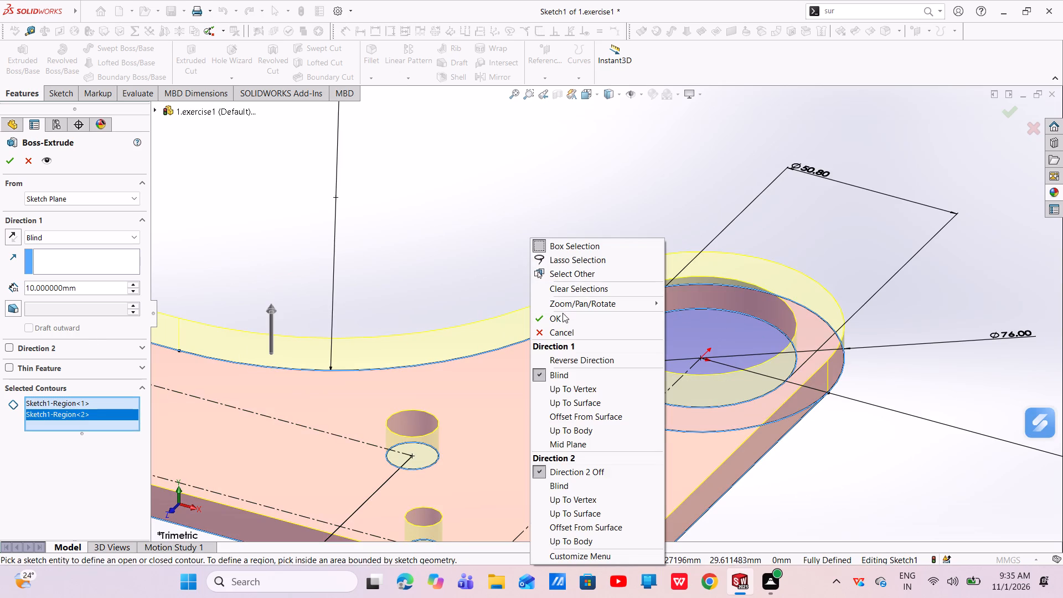
pyautogui.click(563, 313)
pyautogui.scroll(4, 563, 300)
pyautogui.scroll(3, 575, 359)
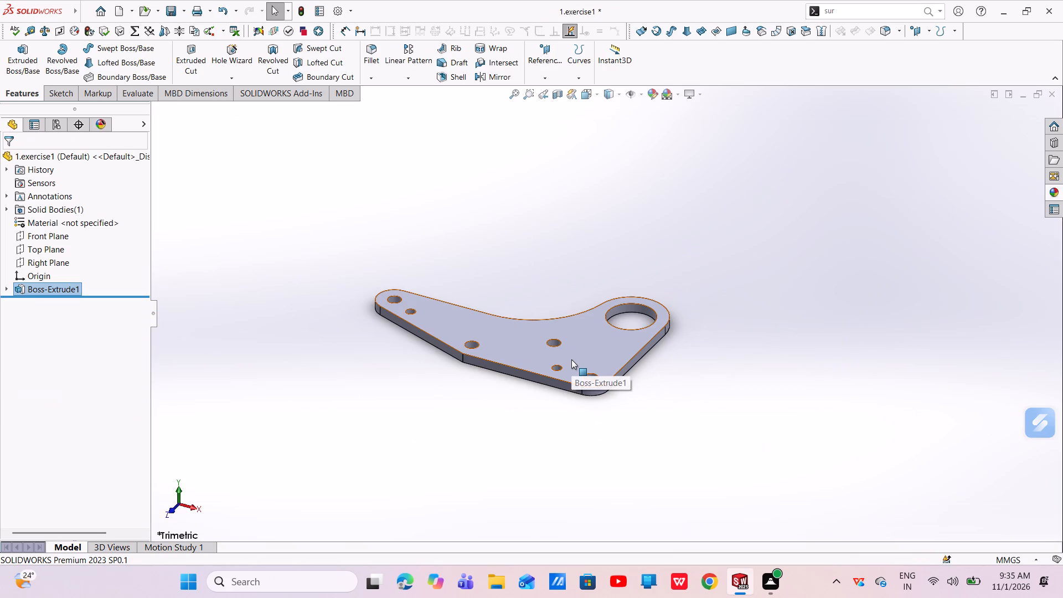
# Set the plate extrusion's blind depth to 19 mm.
pyautogui.click(66, 287)
pyautogui.doubleClick(99, 293)
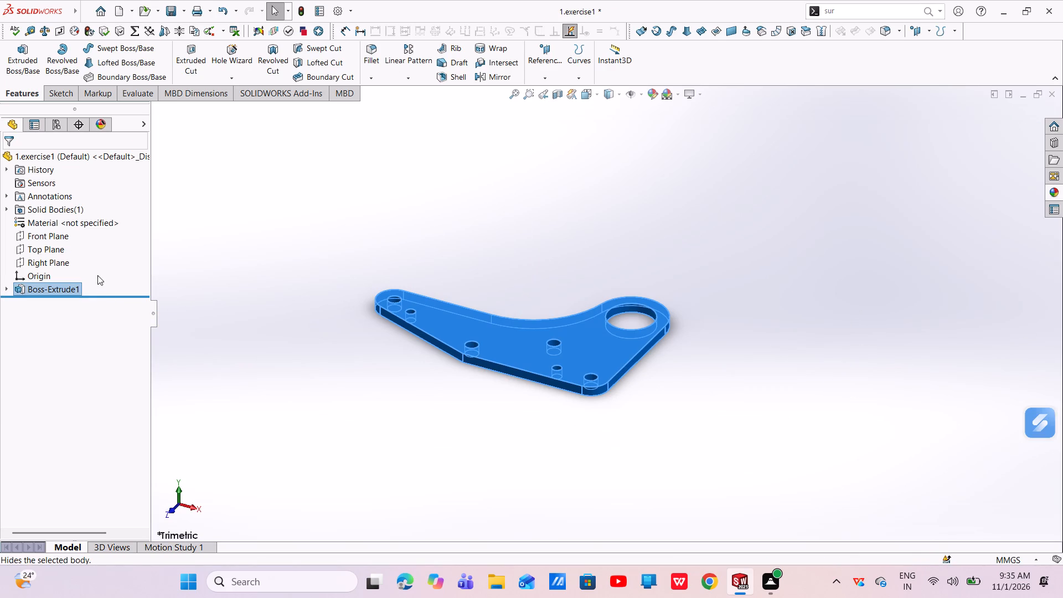
pyautogui.click(12, 294)
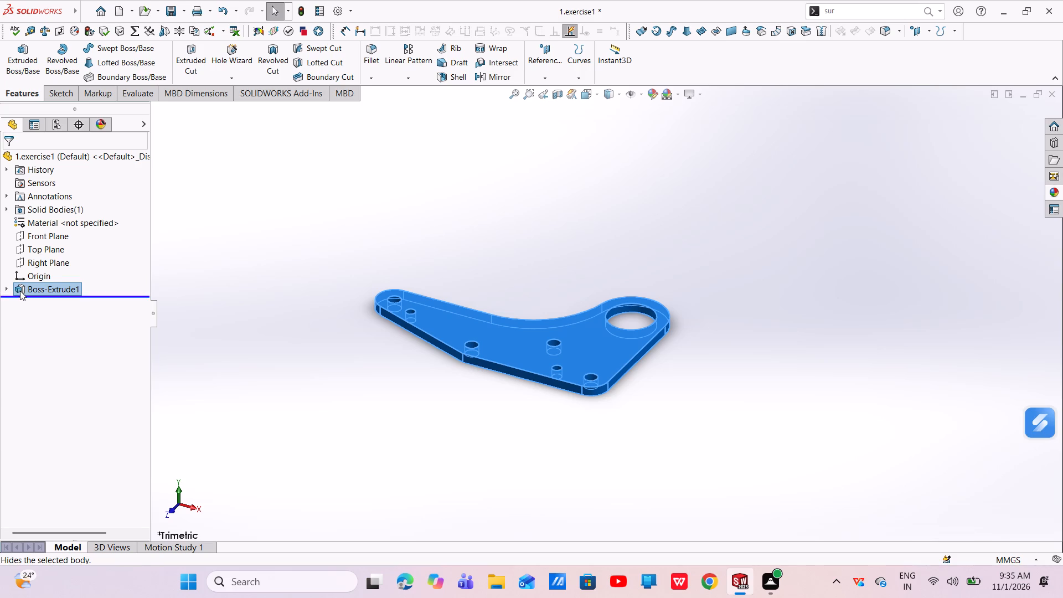
pyautogui.click(21, 288)
pyautogui.click(34, 258)
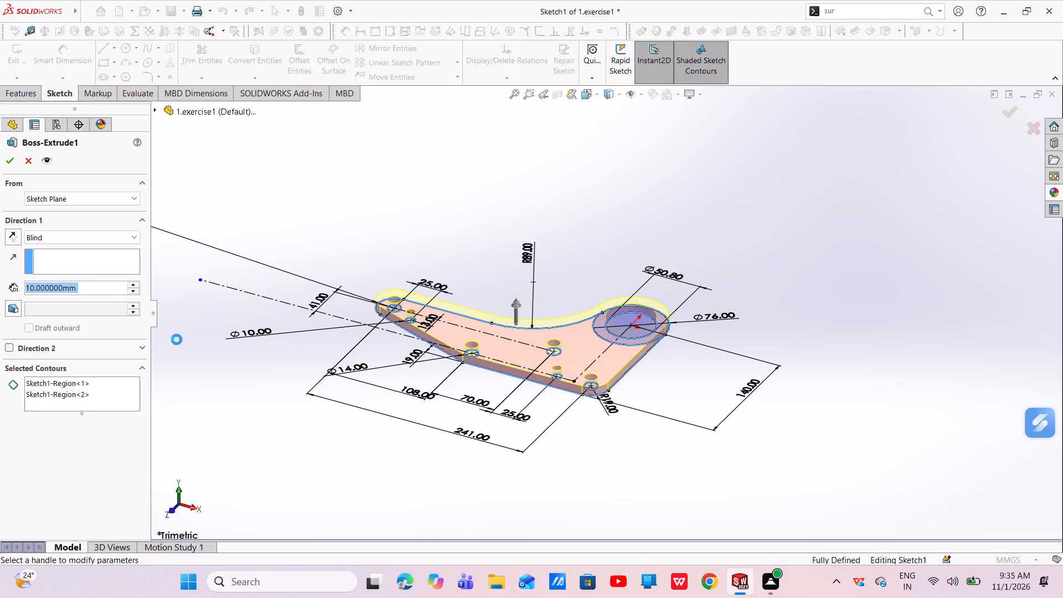
pyautogui.press('BackSpace')
pyautogui.write('19')
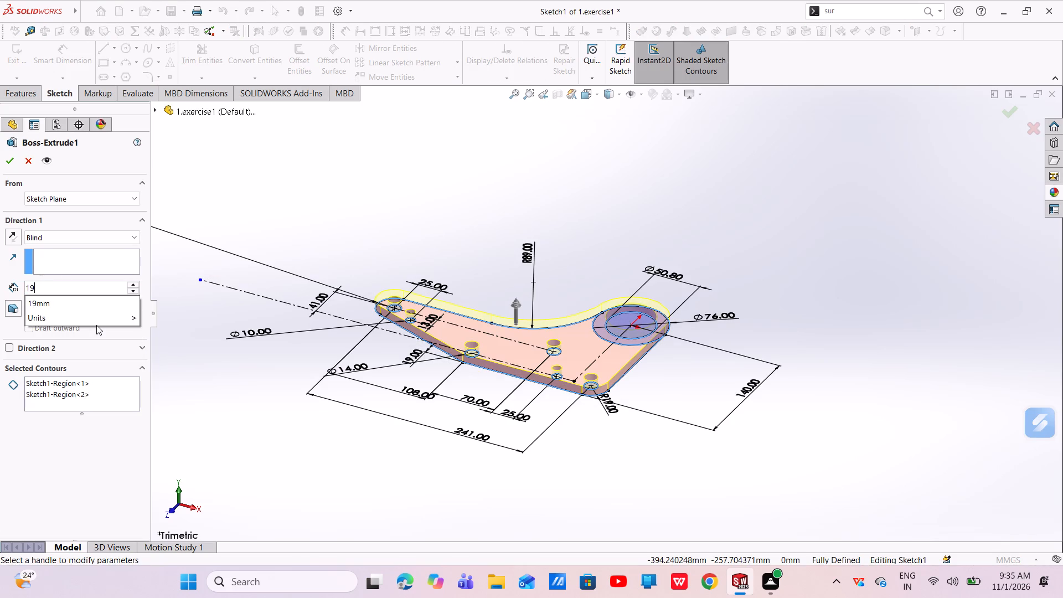
pyautogui.press('Return')
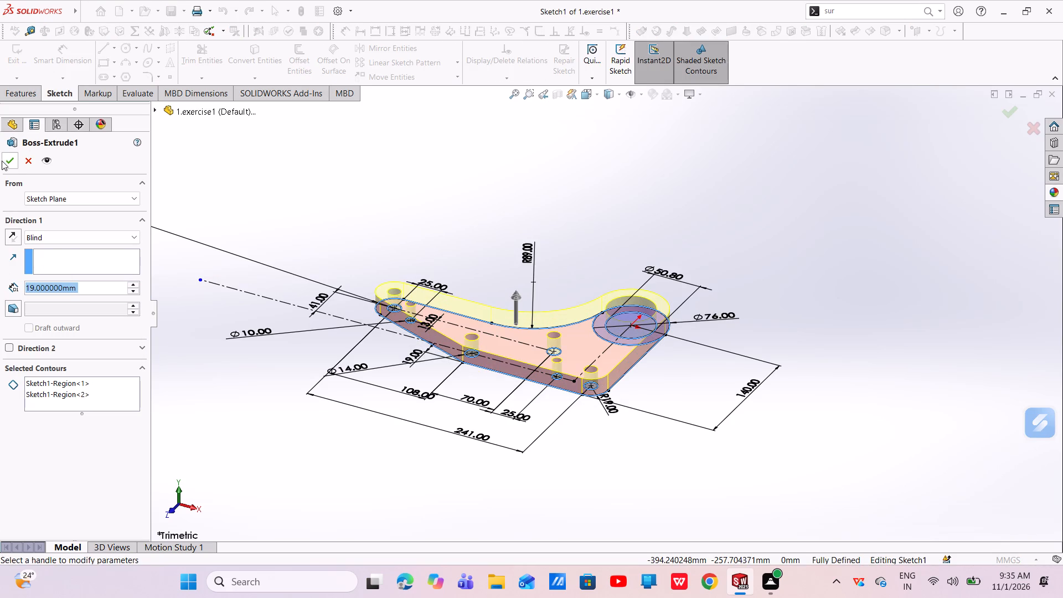
pyautogui.click(4, 162)
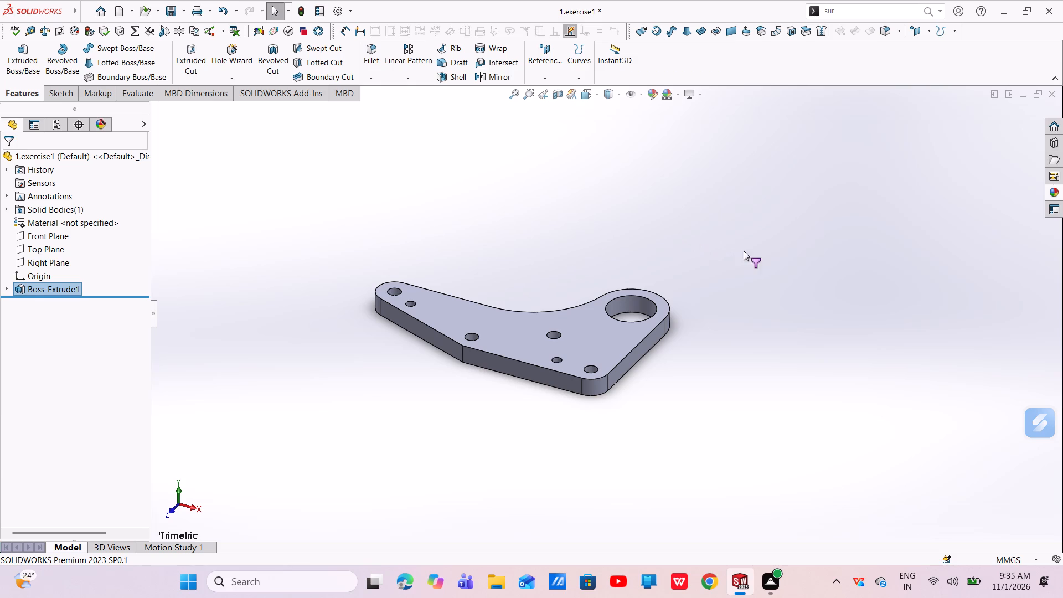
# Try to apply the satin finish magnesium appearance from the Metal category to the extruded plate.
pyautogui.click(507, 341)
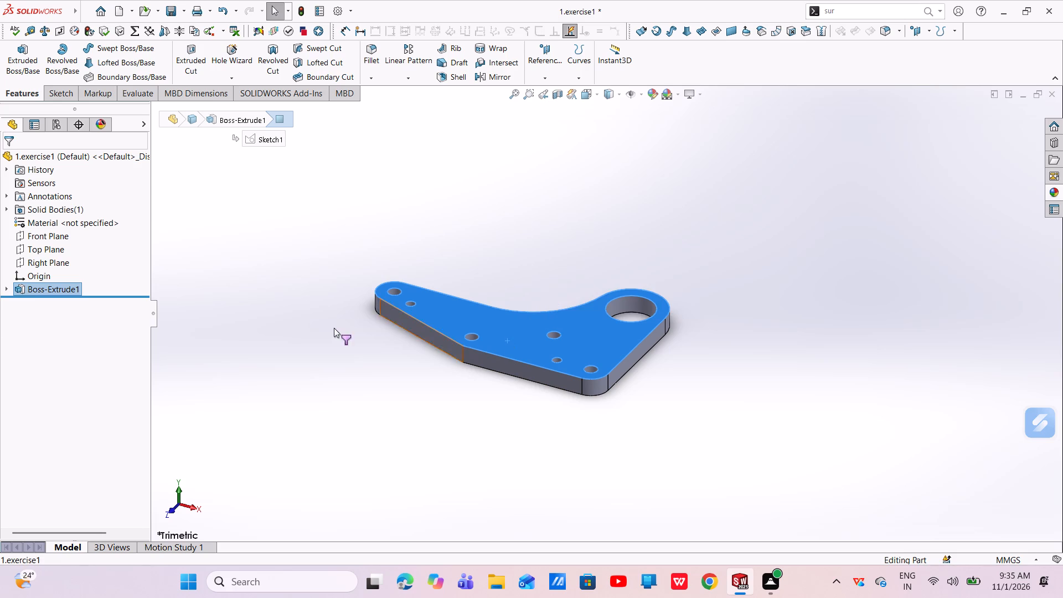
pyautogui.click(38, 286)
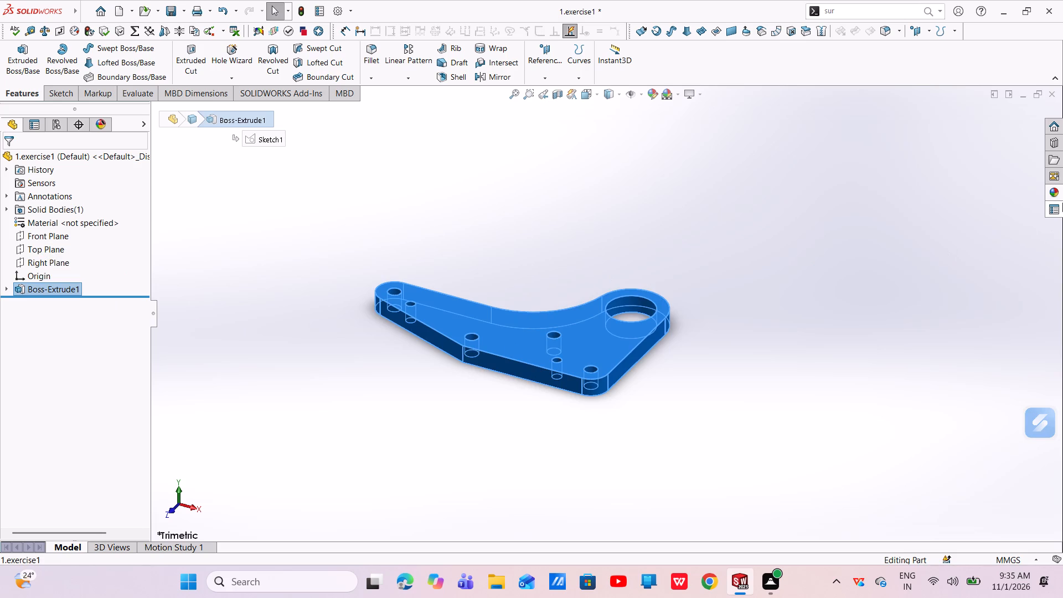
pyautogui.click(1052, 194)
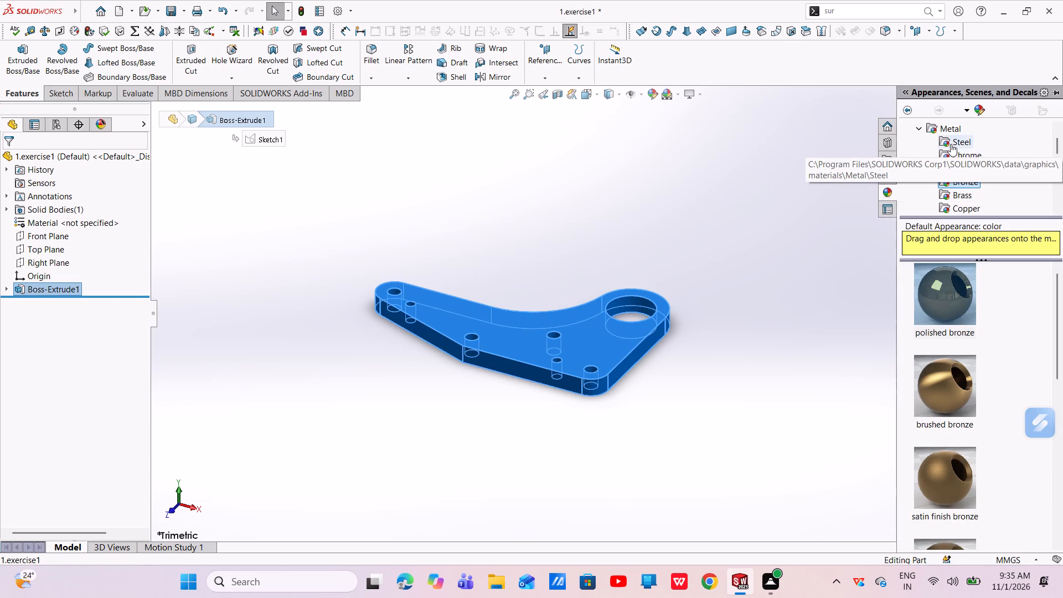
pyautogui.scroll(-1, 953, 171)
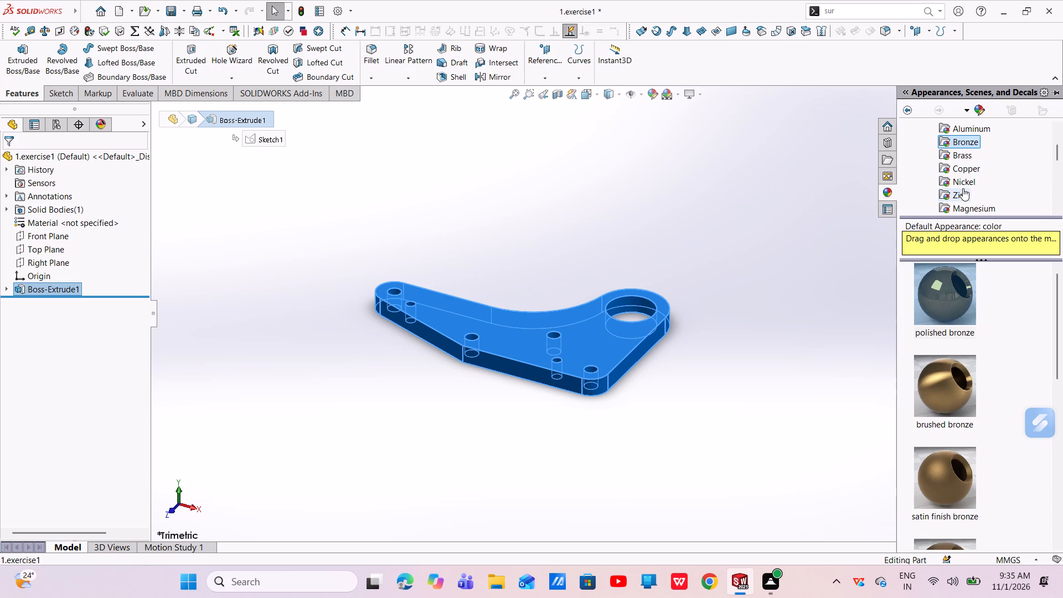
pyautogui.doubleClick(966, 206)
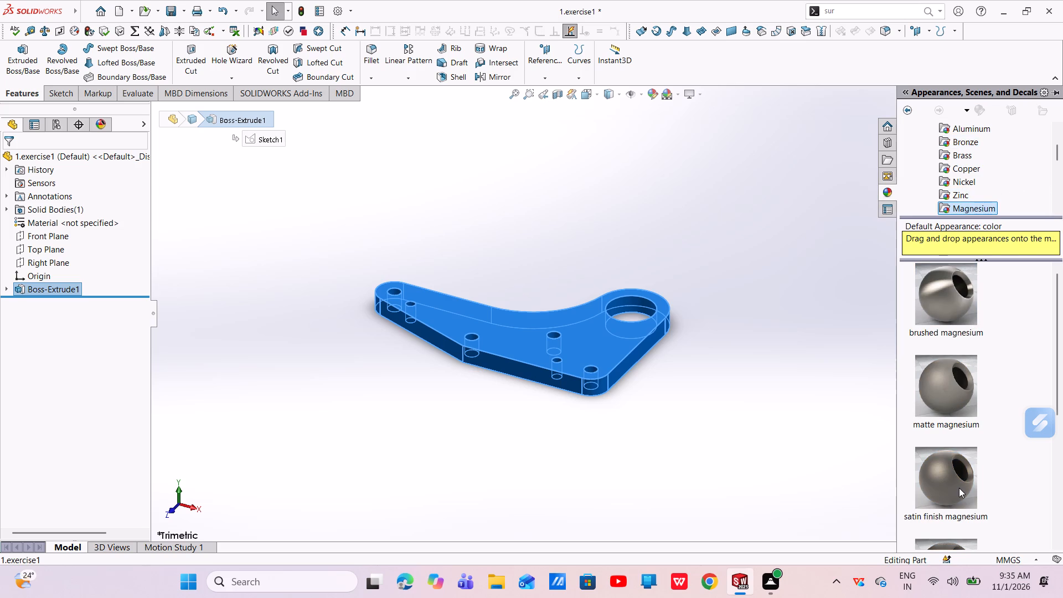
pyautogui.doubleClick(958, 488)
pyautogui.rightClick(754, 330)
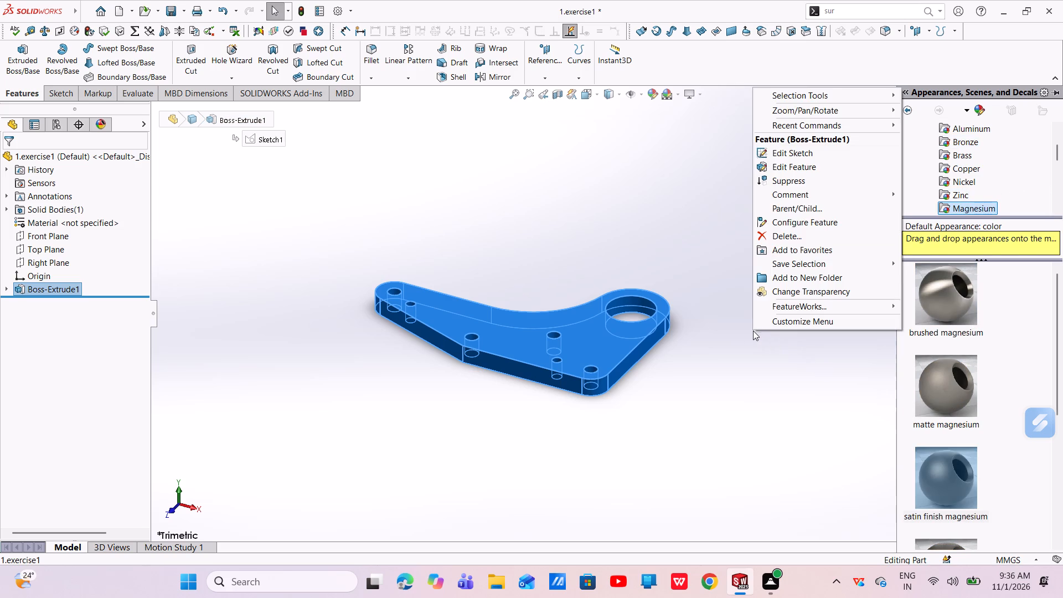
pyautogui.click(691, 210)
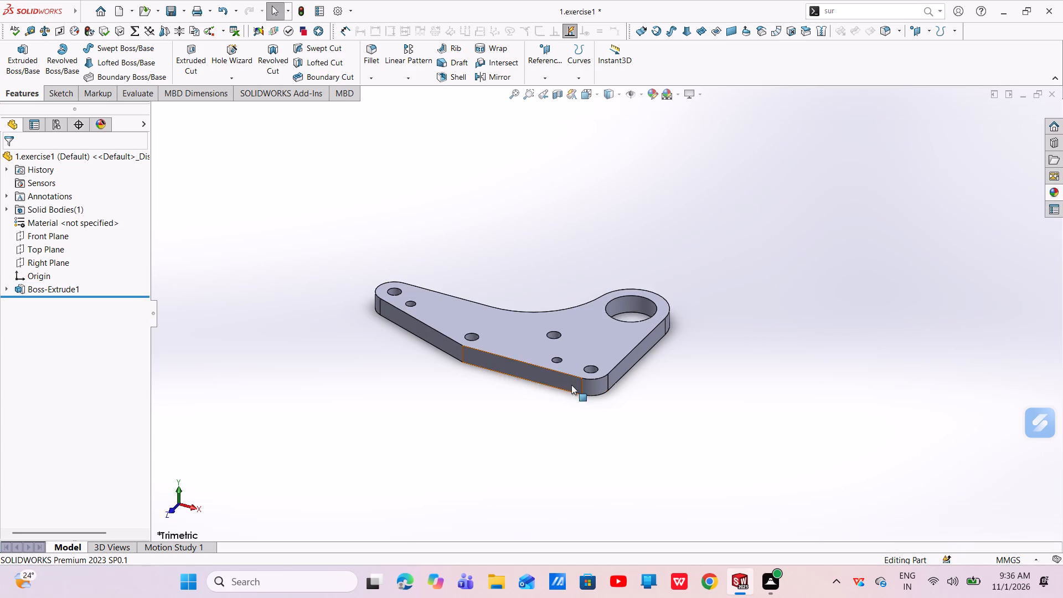
# Apply the satin finish magnesium appearance to the plate's extrude feature.
pyautogui.scroll(-4, 564, 380)
pyautogui.scroll(3, 563, 376)
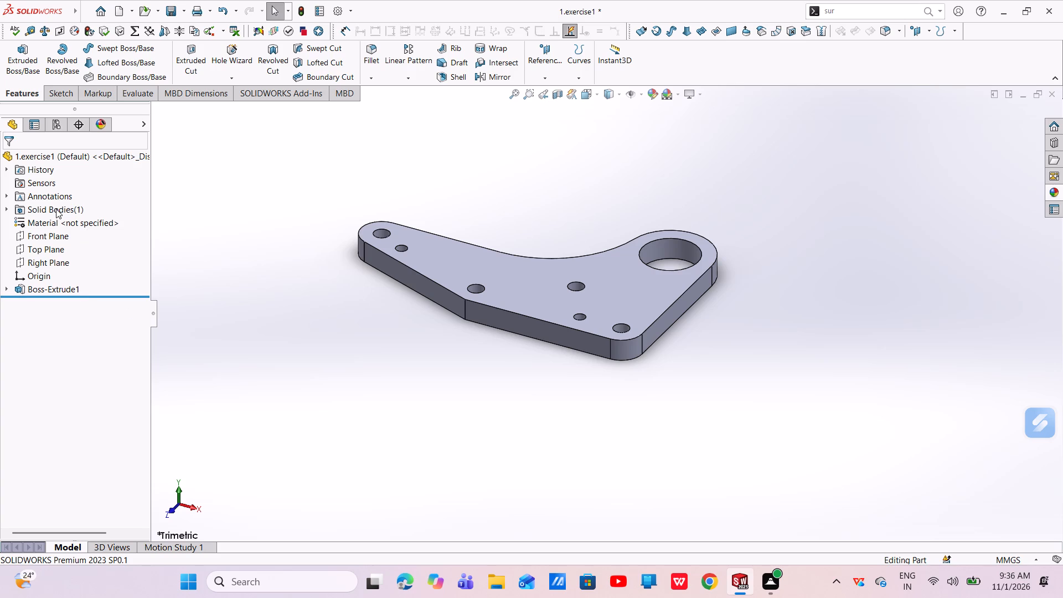
pyautogui.click(60, 295)
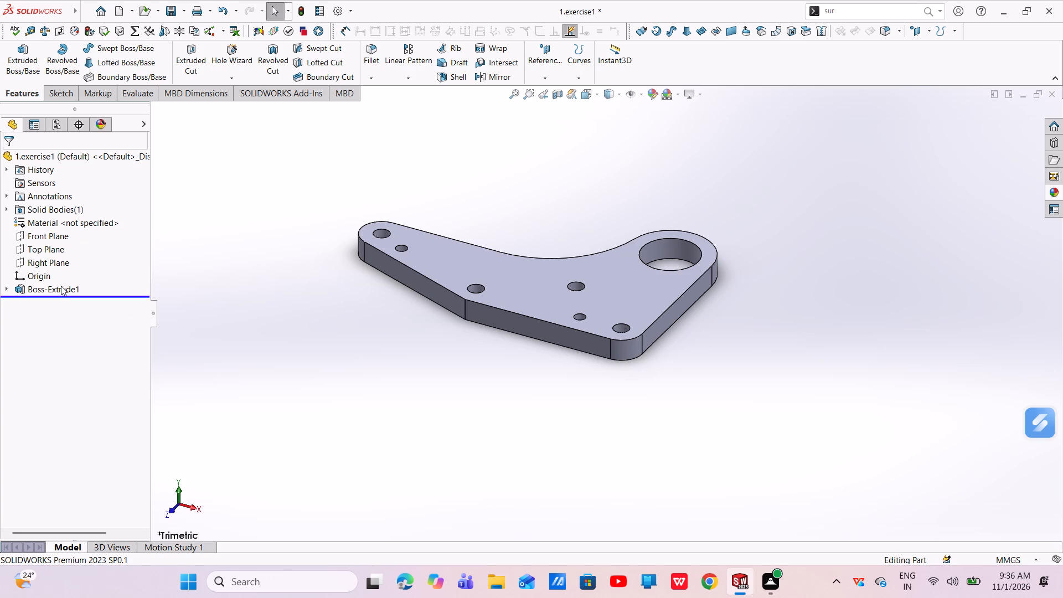
pyautogui.click(63, 291)
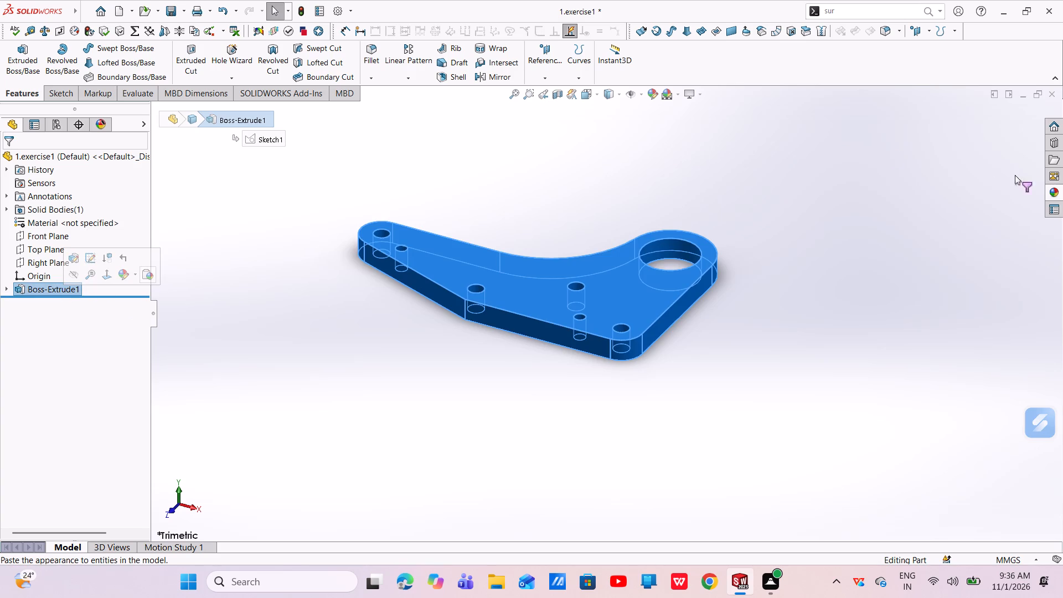
pyautogui.doubleClick(1050, 189)
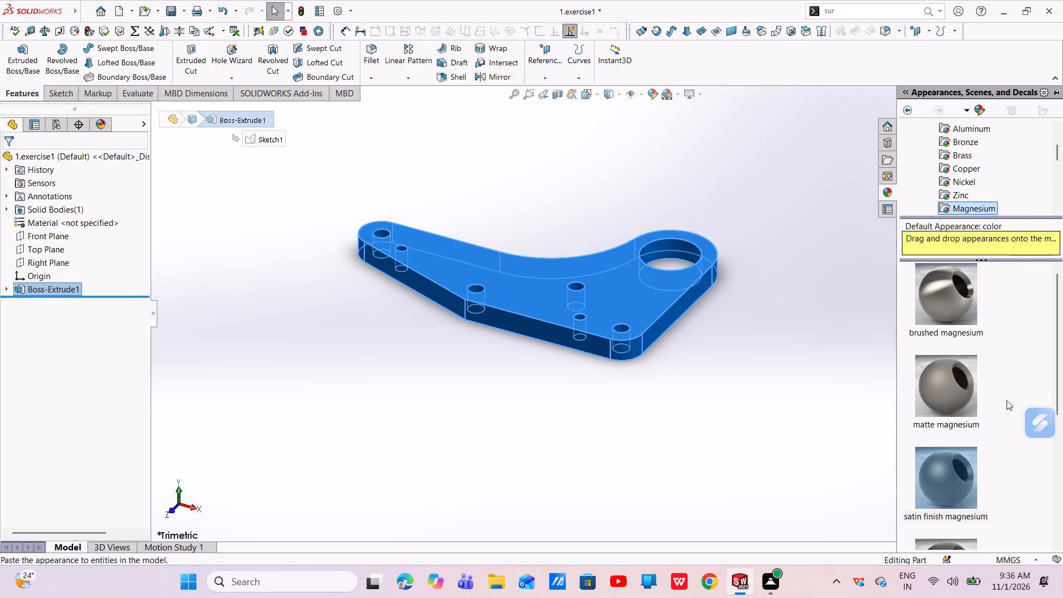
pyautogui.tripleClick(959, 461)
pyautogui.click(793, 413)
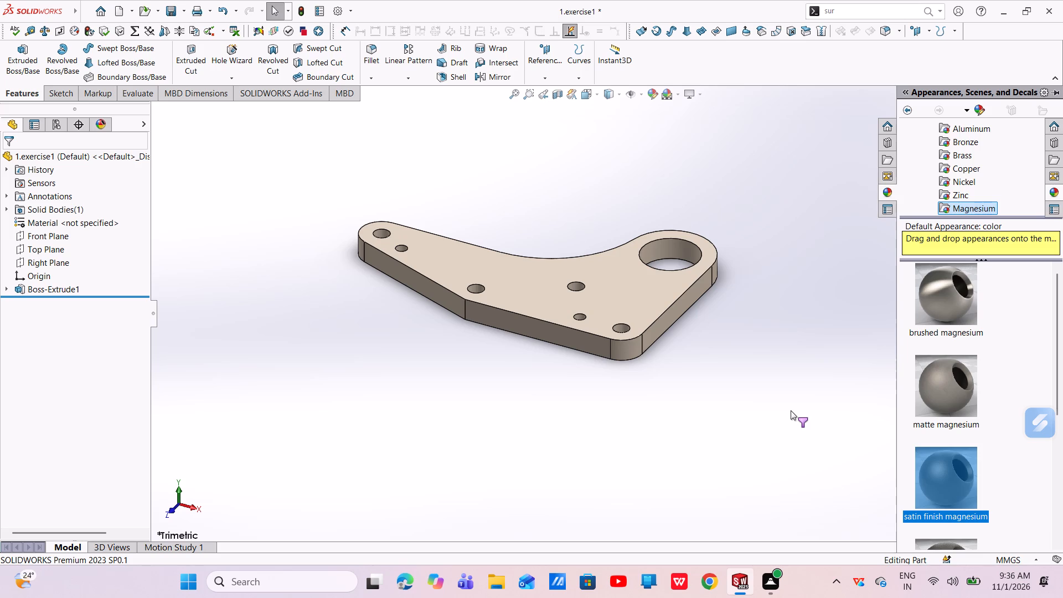
# Examine the finished plate's profile, large bore and holes from several angles and distances.
pyautogui.moveTo(596, 278); pyautogui.dragTo(621, 393, button='middle')
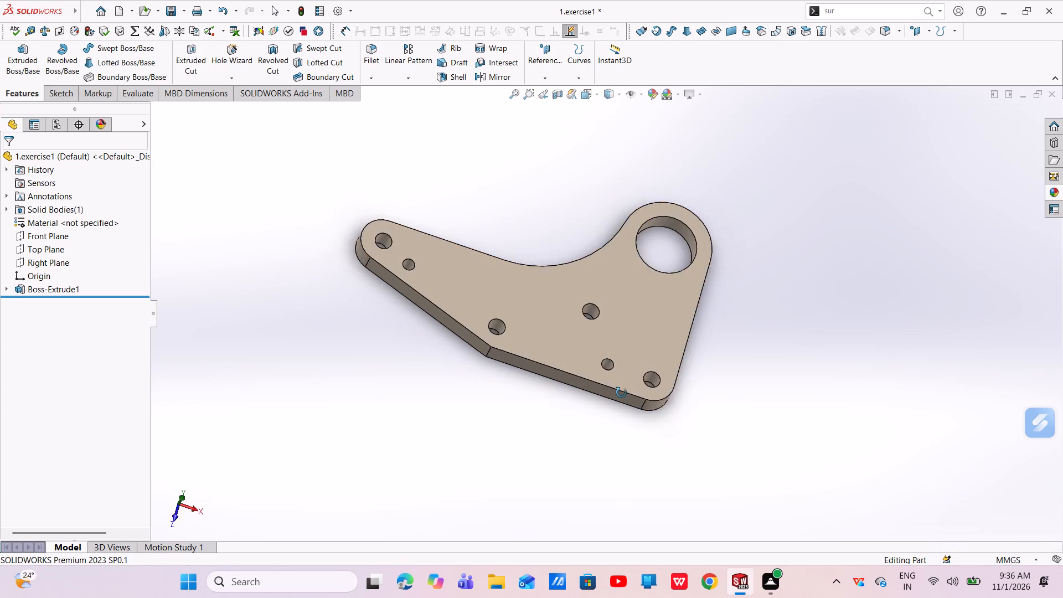
pyautogui.moveTo(621, 393); pyautogui.dragTo(624, 413, button='middle')
pyautogui.scroll(-6, 616, 195)
pyautogui.moveTo(659, 369); pyautogui.dragTo(642, 419, button='middle')
pyautogui.scroll(-1, 642, 372)
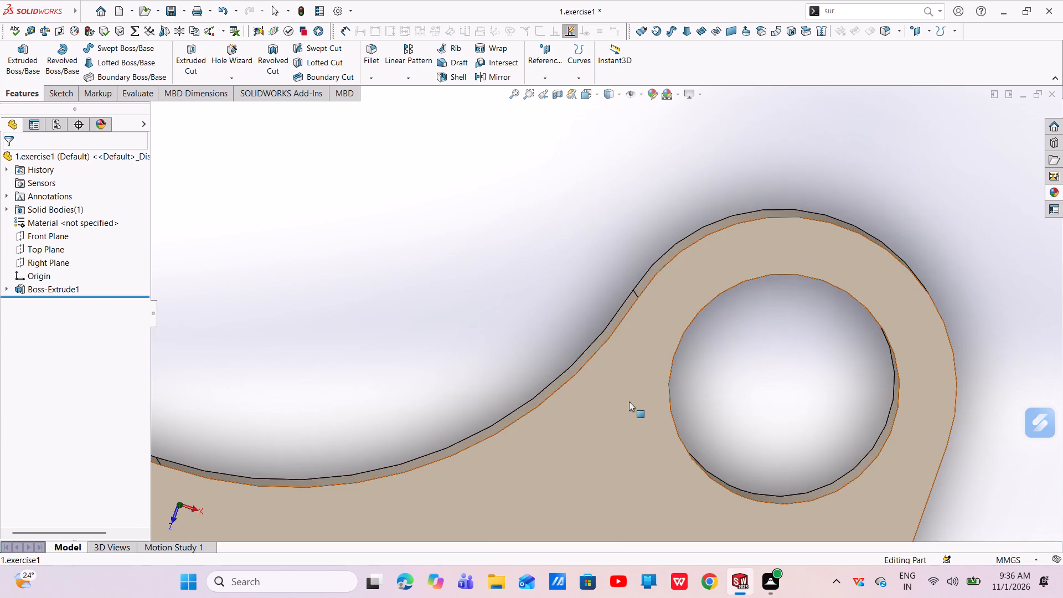
pyautogui.scroll(6, 623, 359)
pyautogui.scroll(-4, 613, 410)
pyautogui.scroll(5, 611, 412)
pyautogui.scroll(-3, 577, 403)
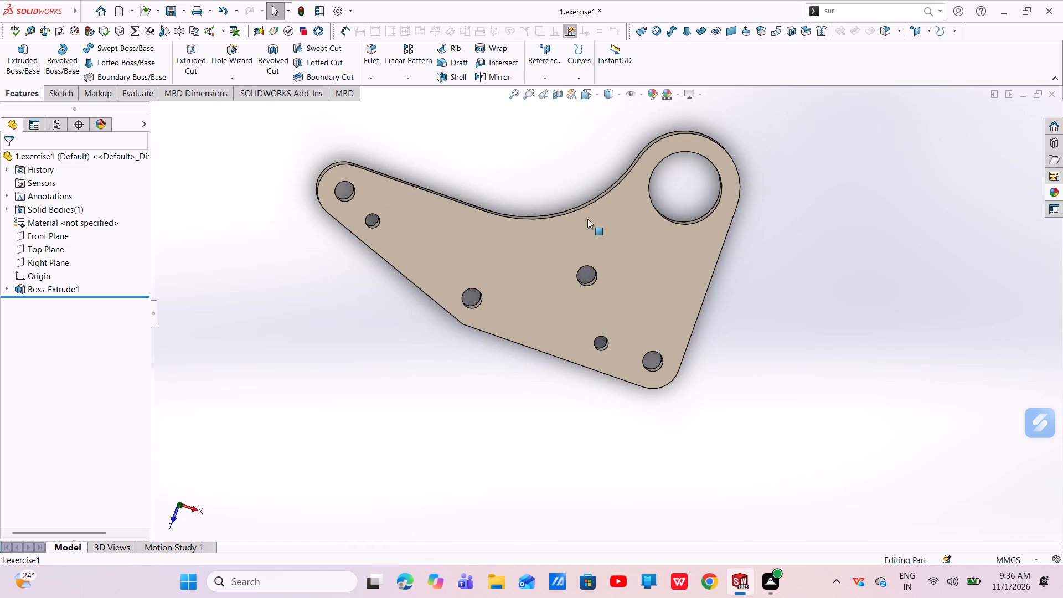
pyautogui.scroll(-4, 586, 231)
pyautogui.moveTo(587, 285); pyautogui.dragTo(584, 235, button='middle')
pyautogui.scroll(7, 595, 327)
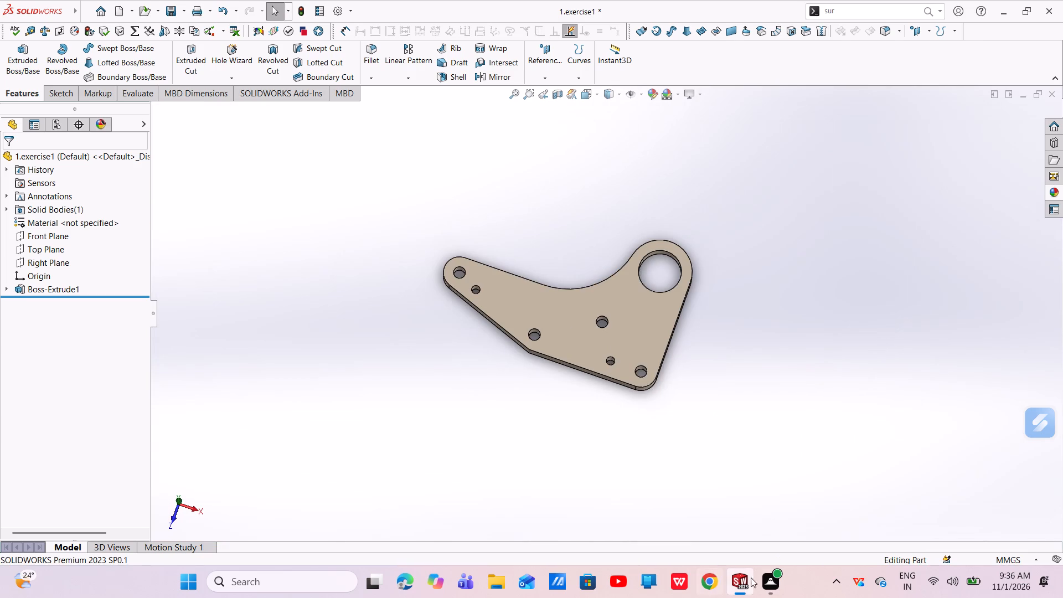
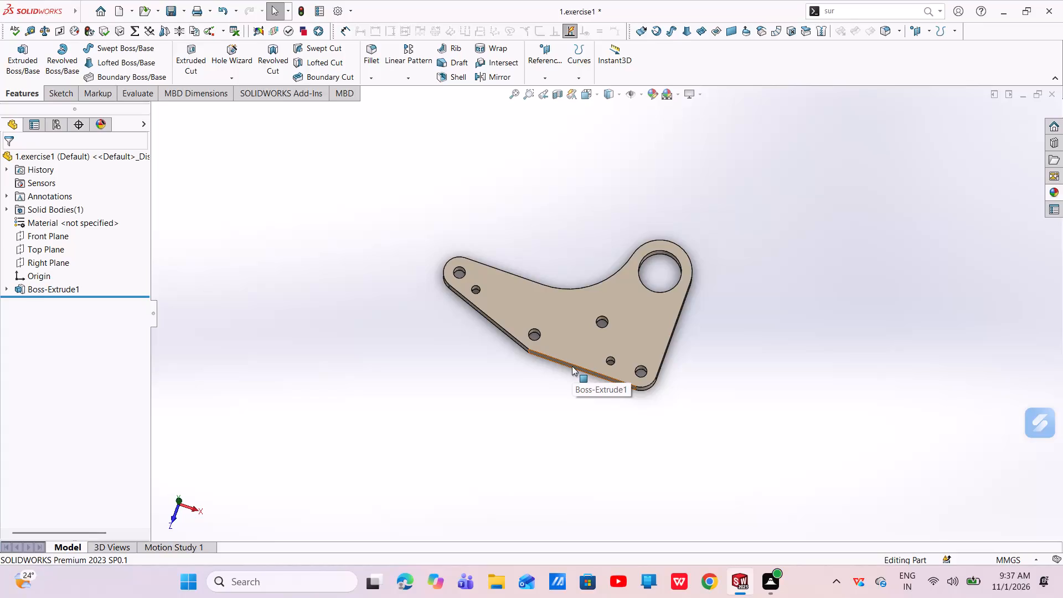
# Examine the plate's front, back, edge faces and holes from several angles and distances.
pyautogui.scroll(-3, 540, 261)
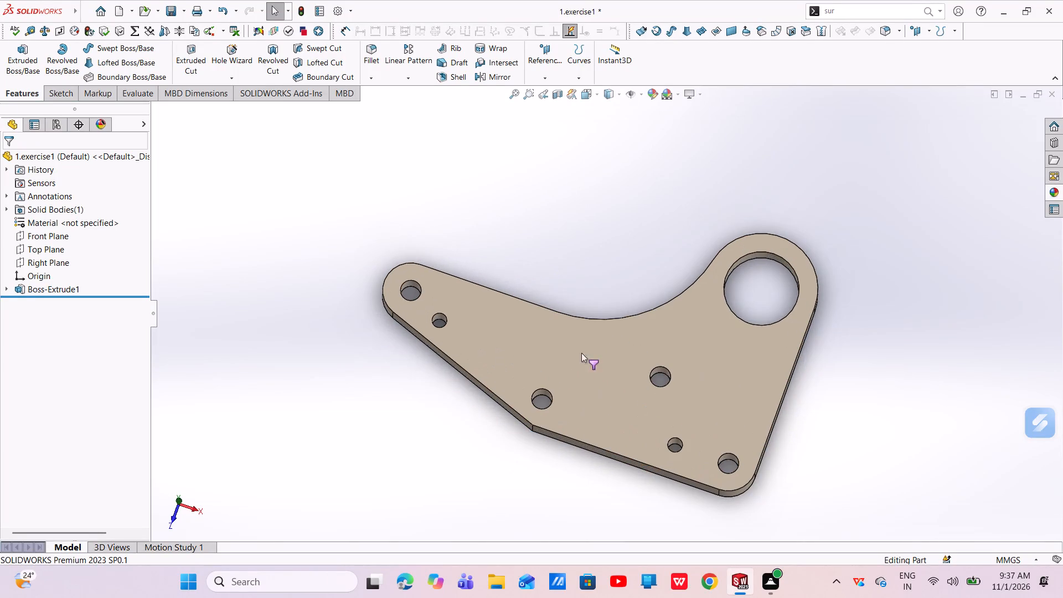
pyautogui.moveTo(609, 411); pyautogui.dragTo(388, 363, button='middle')
pyautogui.scroll(-1, 607, 411)
pyautogui.scroll(3, 448, 388)
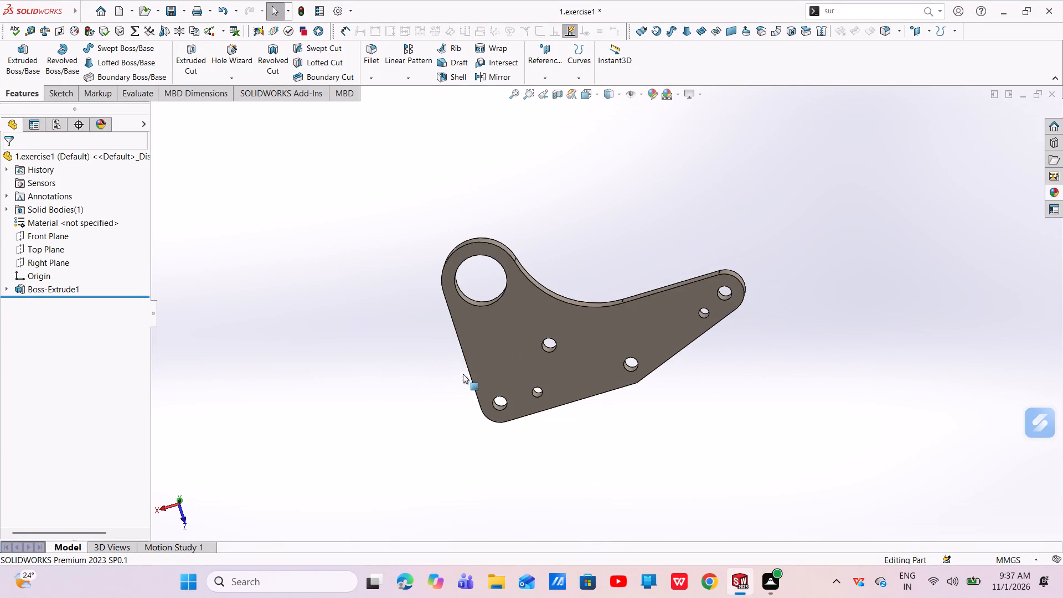
pyautogui.moveTo(465, 362); pyautogui.dragTo(744, 285, button='middle')
pyautogui.moveTo(741, 287); pyautogui.dragTo(674, 326, button='middle')
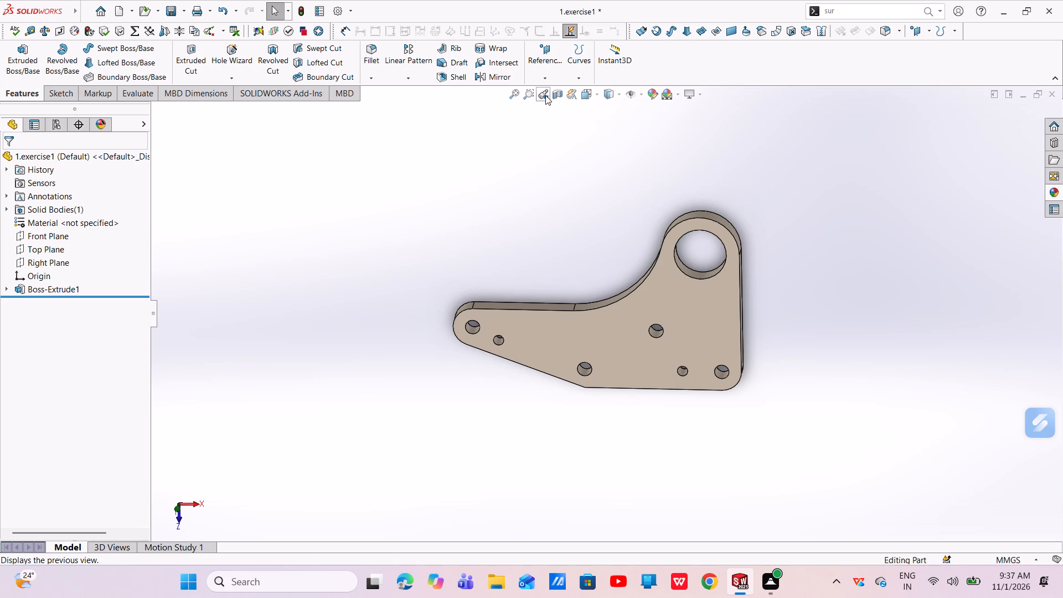
pyautogui.moveTo(642, 353); pyautogui.dragTo(592, 164, button='middle')
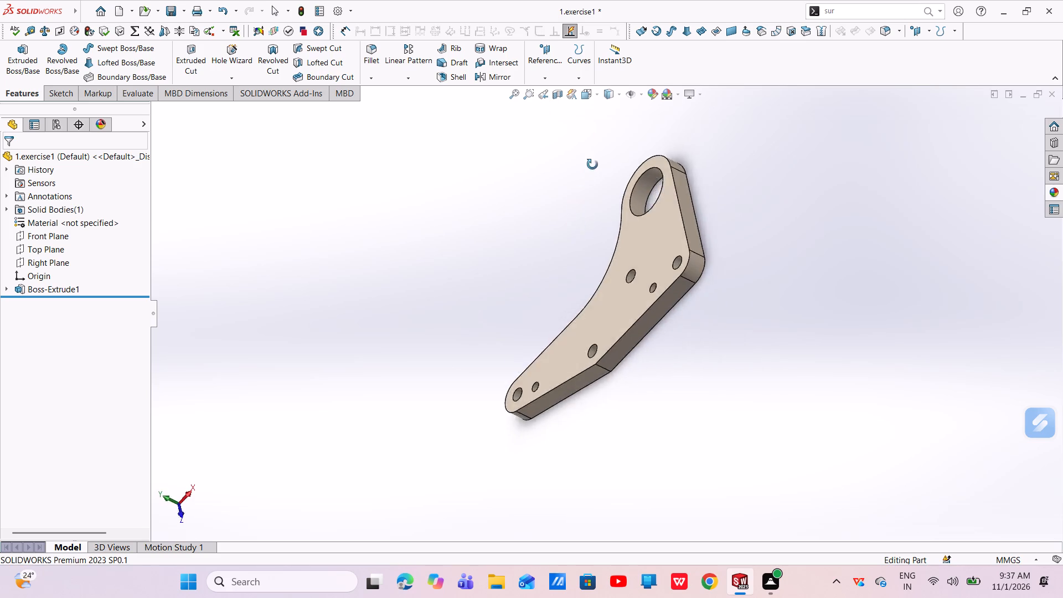
pyautogui.moveTo(592, 164); pyautogui.dragTo(672, 133, button='middle')
pyautogui.scroll(-1, 599, 155)
pyautogui.scroll(-4, 660, 270)
pyautogui.scroll(1, 656, 276)
pyautogui.scroll(-2, 655, 276)
pyautogui.scroll(6, 655, 276)
pyautogui.moveTo(658, 308); pyautogui.dragTo(710, 172, button='middle')
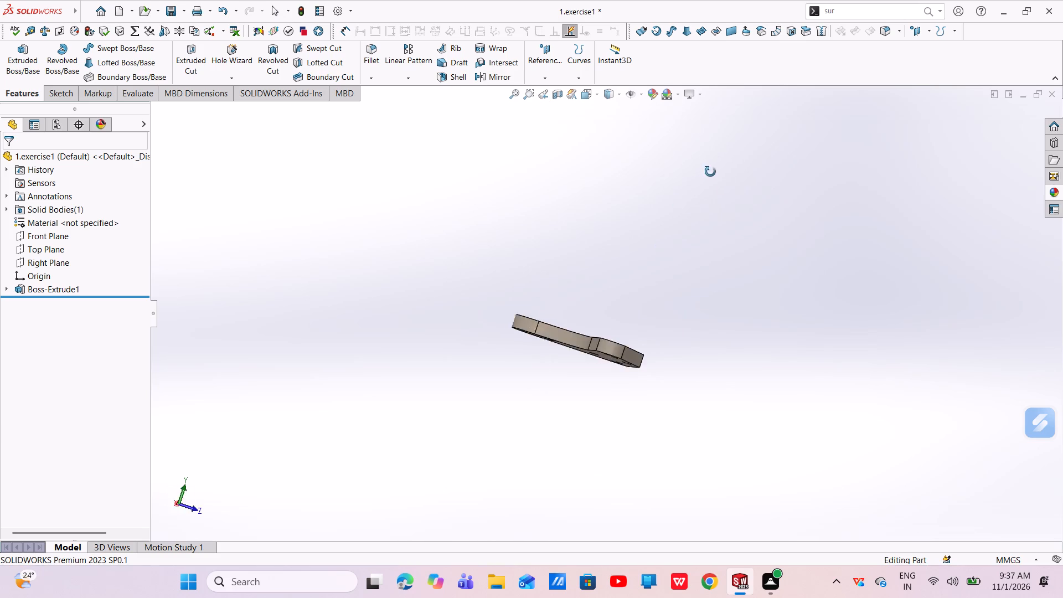
pyautogui.moveTo(710, 172); pyautogui.dragTo(695, 366, button='middle')
pyautogui.scroll(-5, 578, 305)
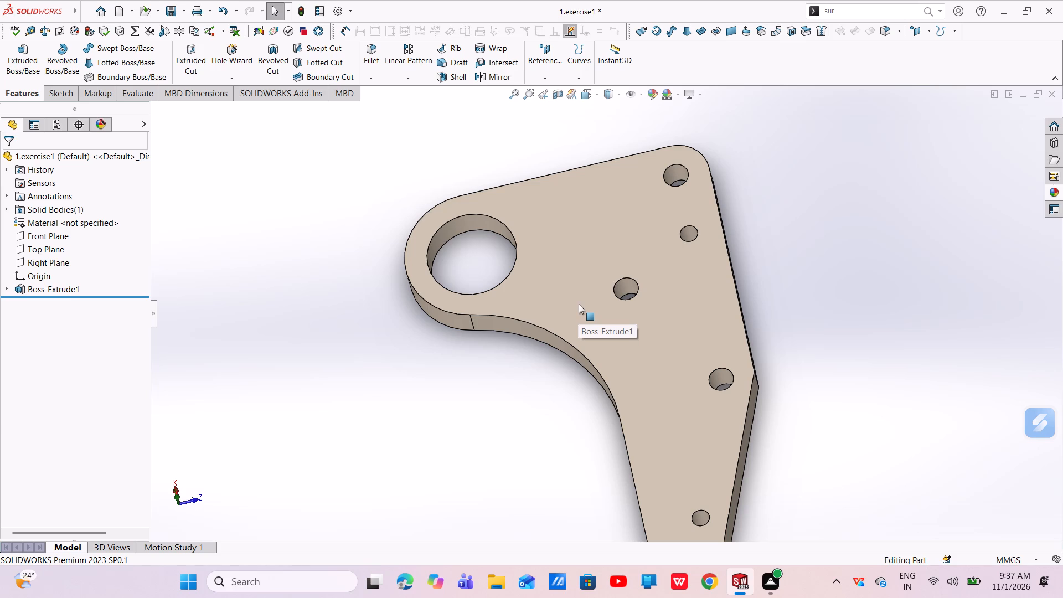
pyautogui.scroll(4, 549, 333)
# On the flat side face beside the concave curve, sketch an open profile of two slanted lines joined by an arc of about 25 mm radius.
pyautogui.moveTo(562, 416); pyautogui.dragTo(600, 375, button='middle')
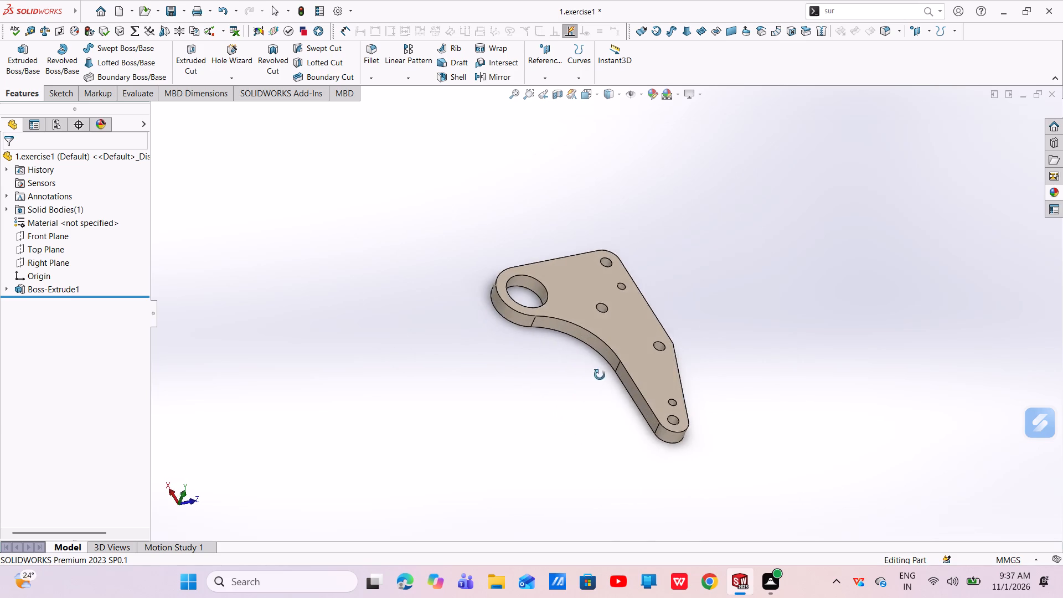
pyautogui.moveTo(600, 375); pyautogui.dragTo(646, 363, button='middle')
pyautogui.click(633, 384)
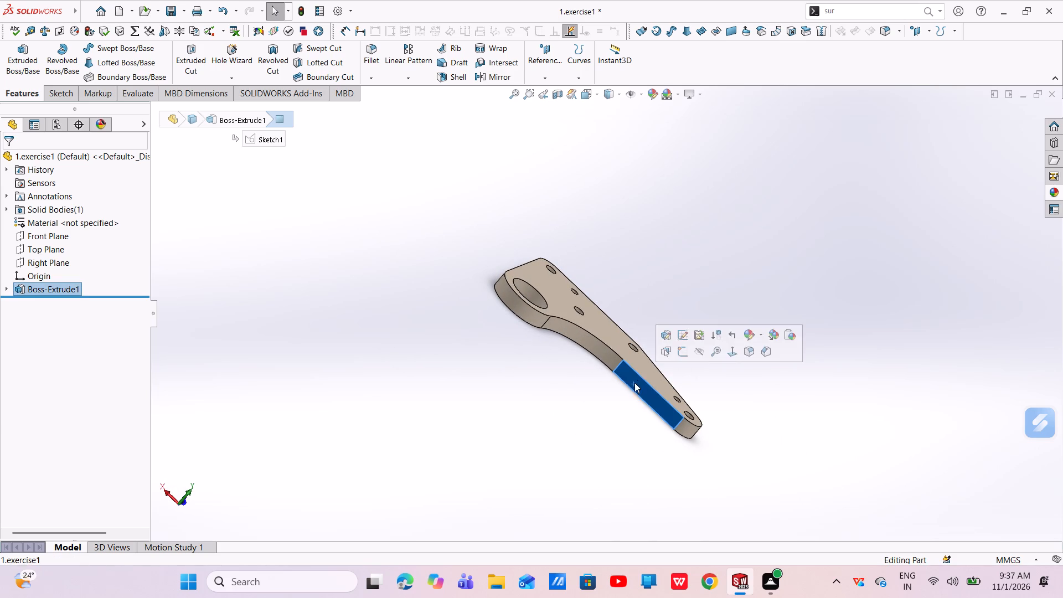
pyautogui.click(678, 352)
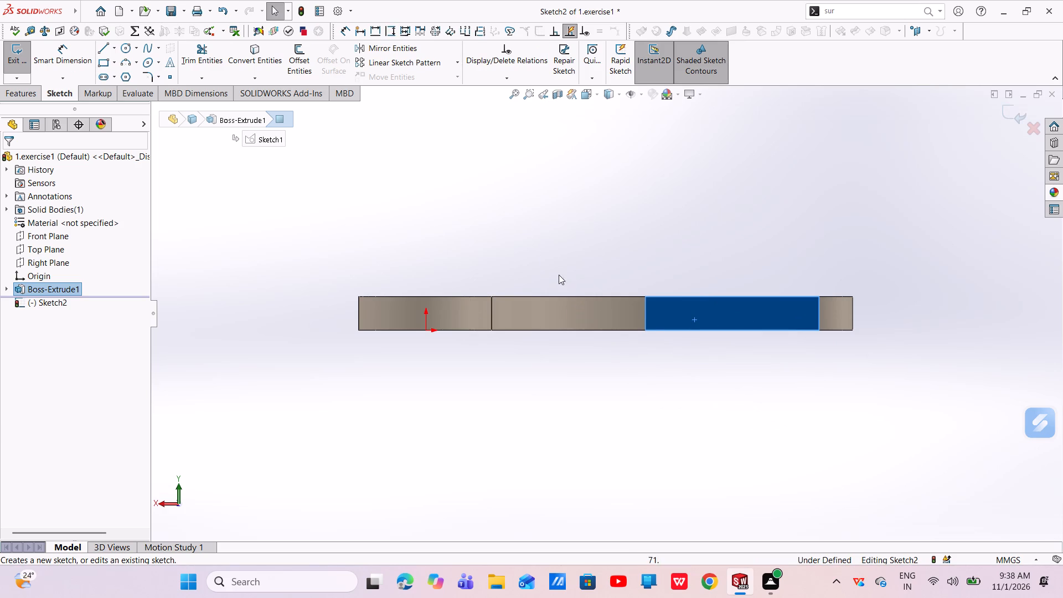
pyautogui.click(105, 44)
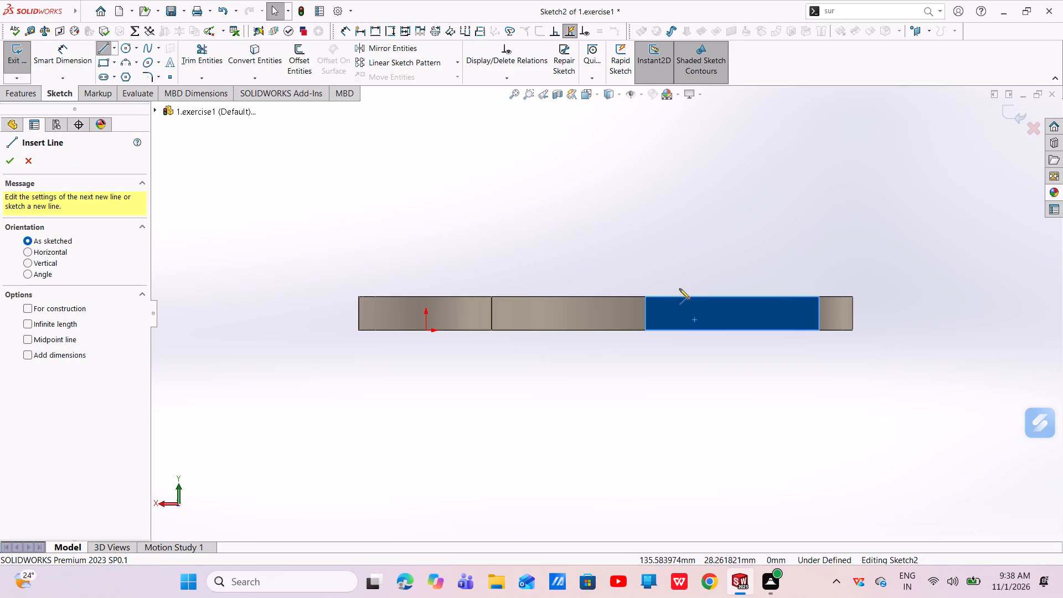
pyautogui.click(795, 296)
pyautogui.click(761, 200)
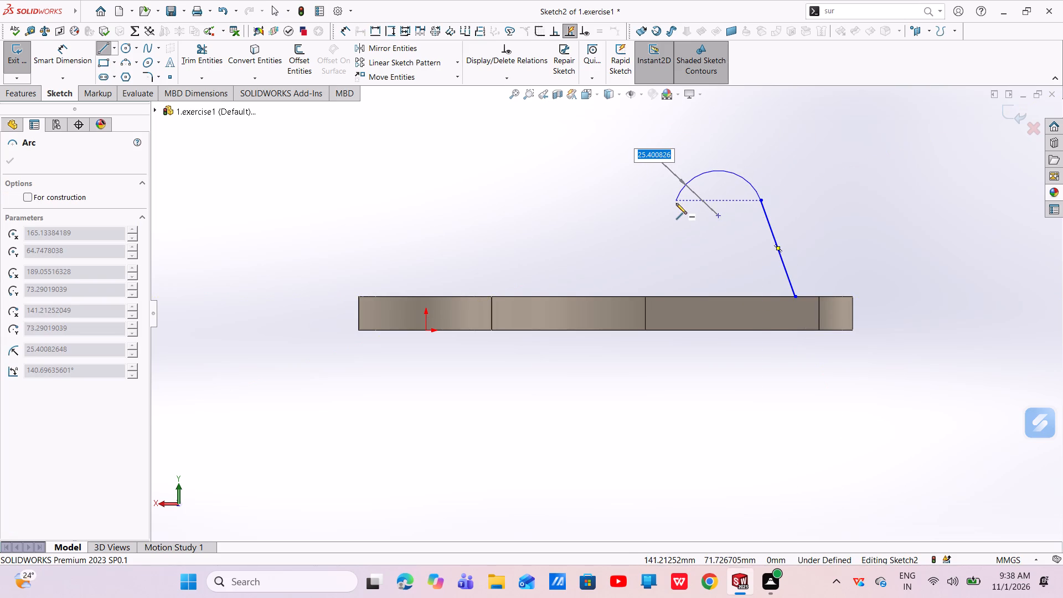
pyautogui.click(676, 203)
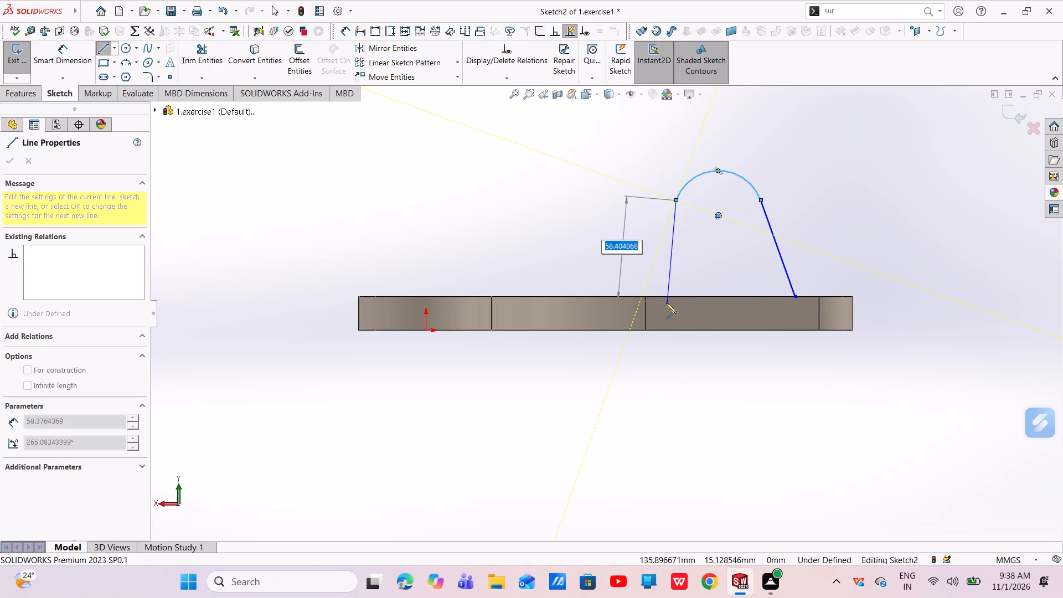
pyautogui.click(660, 297)
pyautogui.rightClick(660, 297)
pyautogui.click(678, 310)
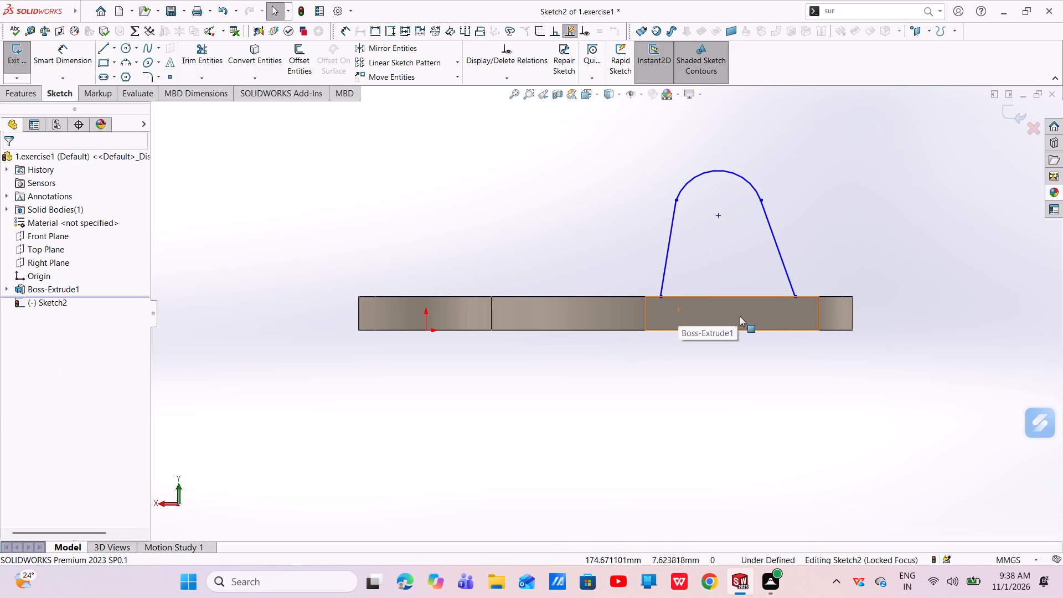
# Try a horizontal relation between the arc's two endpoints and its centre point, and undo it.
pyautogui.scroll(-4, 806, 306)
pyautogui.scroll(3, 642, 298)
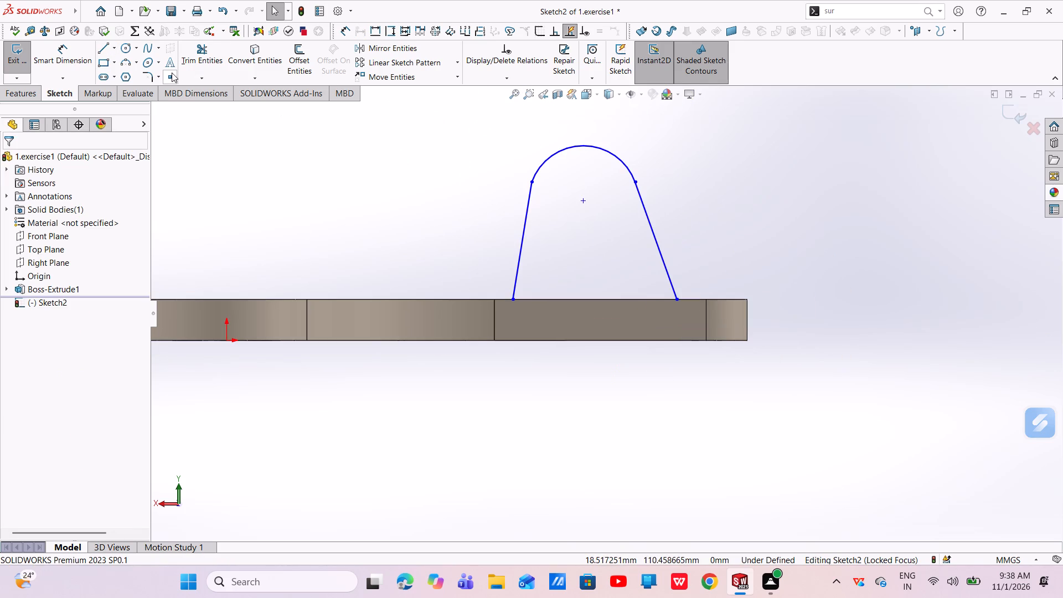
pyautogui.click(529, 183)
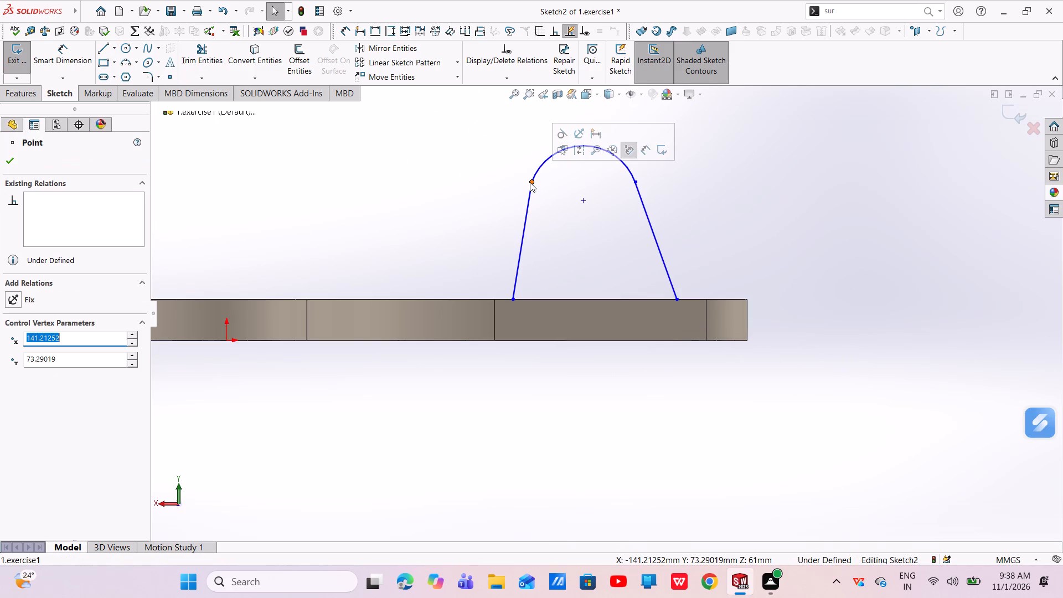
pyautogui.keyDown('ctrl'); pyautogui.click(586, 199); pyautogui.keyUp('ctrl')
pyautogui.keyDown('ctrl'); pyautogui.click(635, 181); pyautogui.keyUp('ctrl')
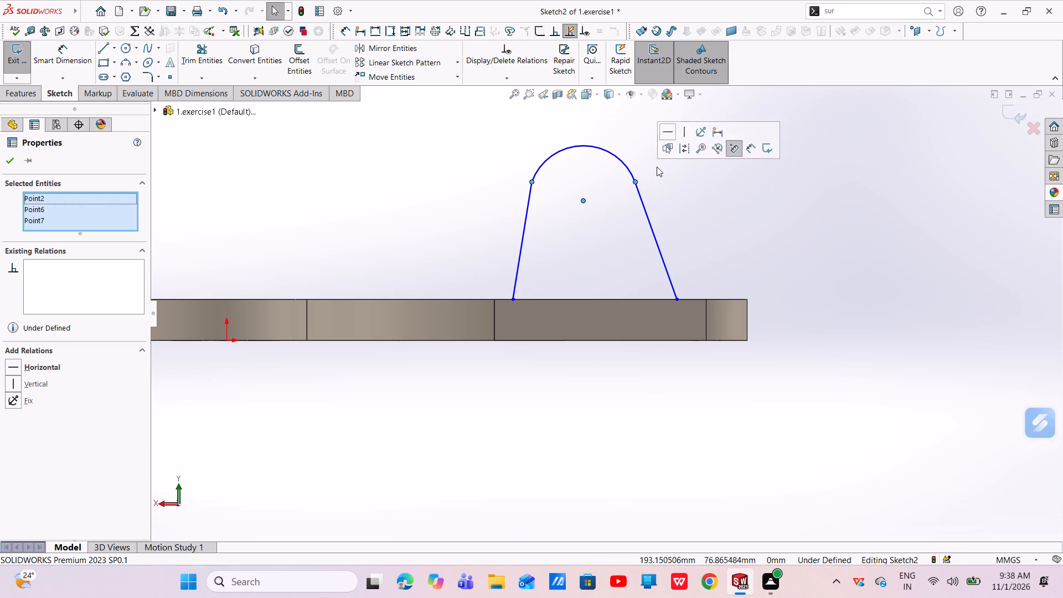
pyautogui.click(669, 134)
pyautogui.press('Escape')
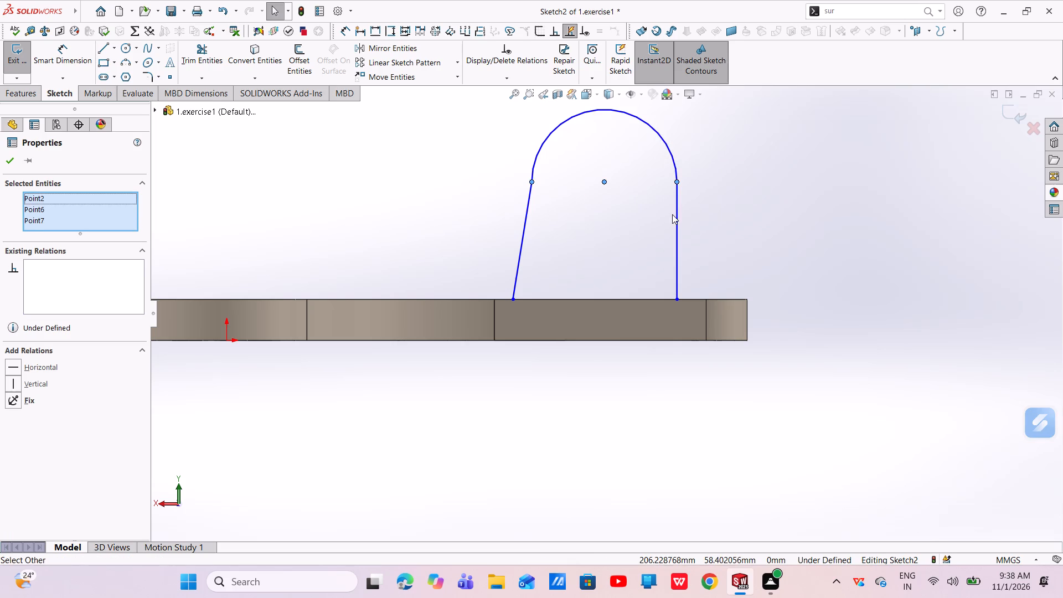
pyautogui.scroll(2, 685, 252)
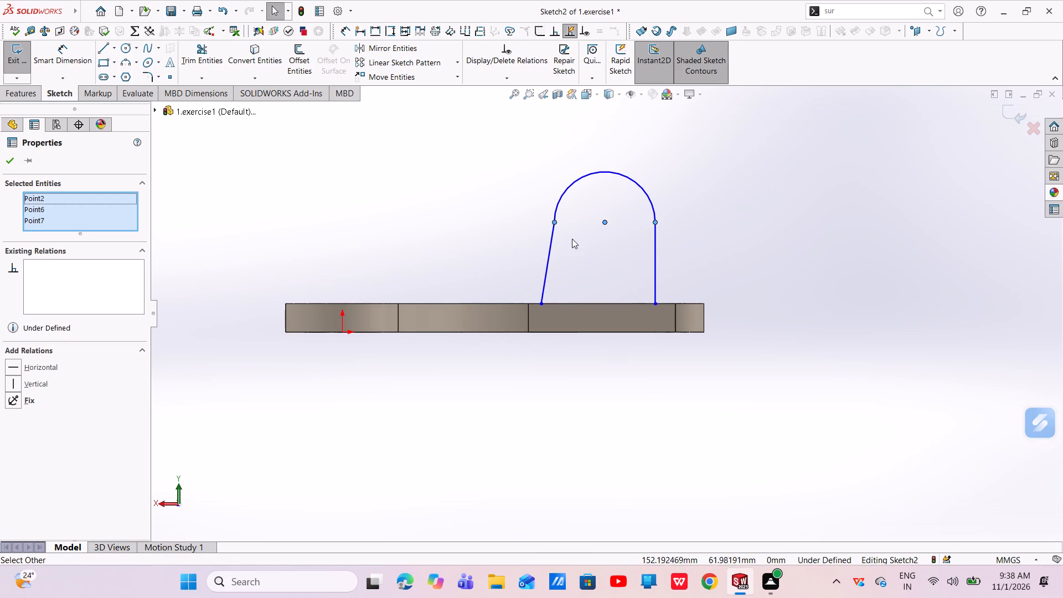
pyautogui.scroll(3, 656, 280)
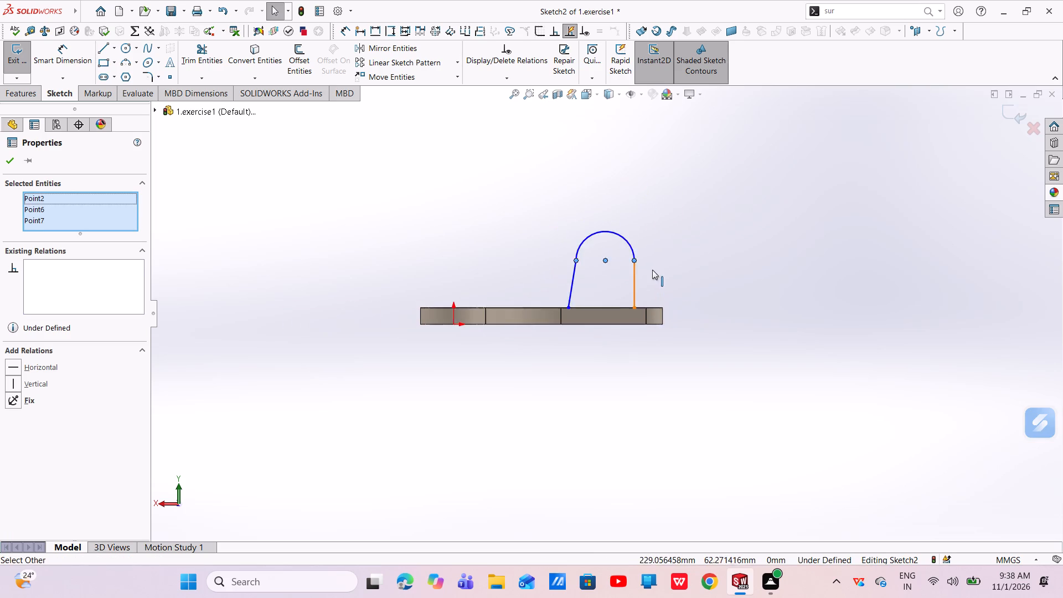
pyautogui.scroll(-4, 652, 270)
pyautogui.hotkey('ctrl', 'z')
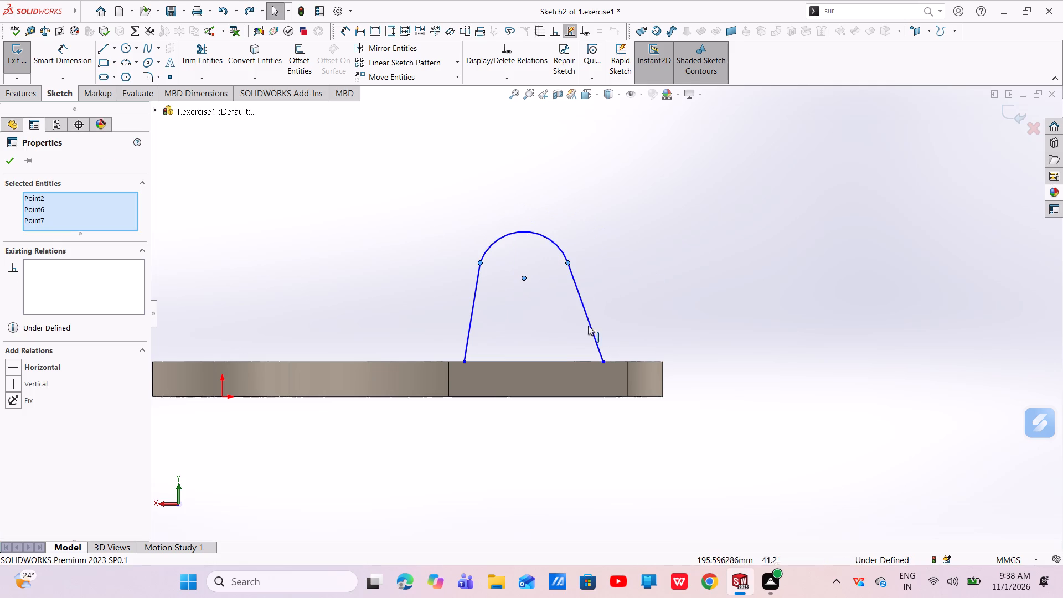
# Reshape the open profile by moving the arc's endpoint outward so the two slanted lines lean more evenly.
pyautogui.scroll(-3, 605, 330)
pyautogui.moveTo(539, 210); pyautogui.dragTo(546, 210)
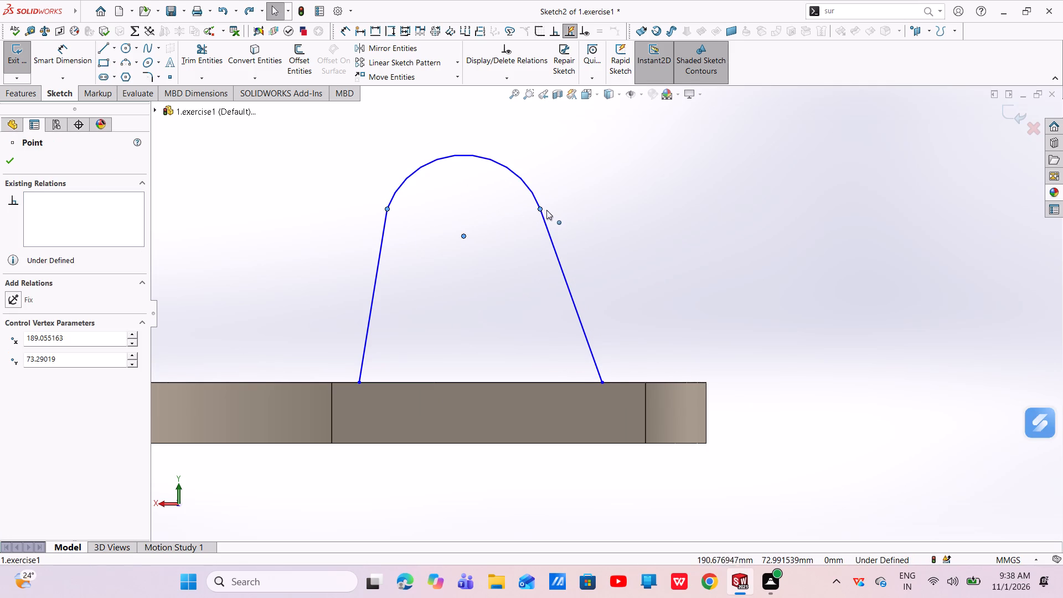
pyautogui.moveTo(546, 210); pyautogui.dragTo(570, 214)
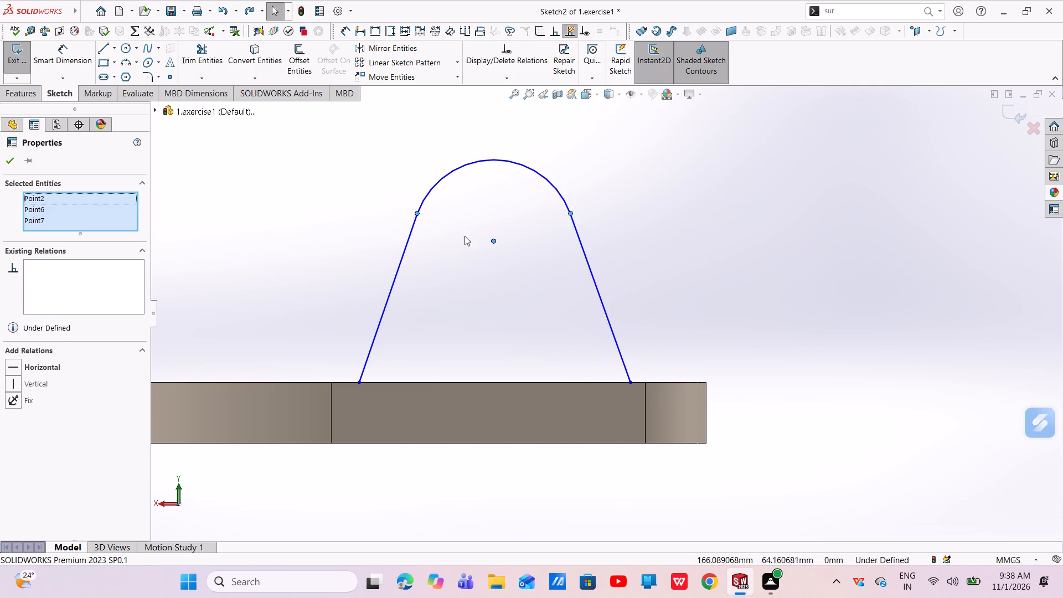
pyautogui.press('Escape')
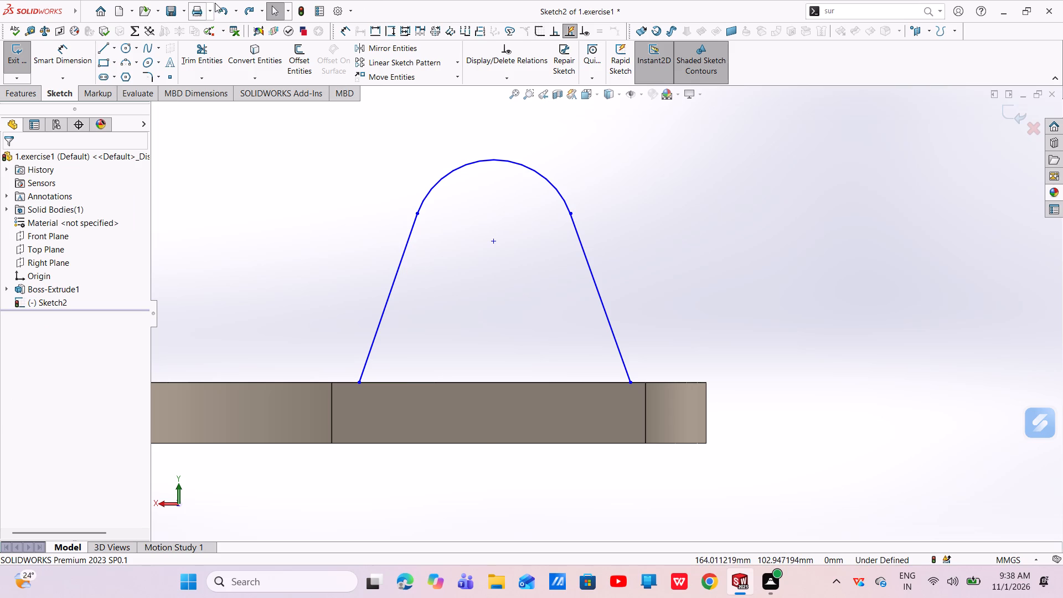
# Draw a vertical centerline about 56 mm long from near the arc's centre down into the plate's side face.
pyautogui.click(113, 44)
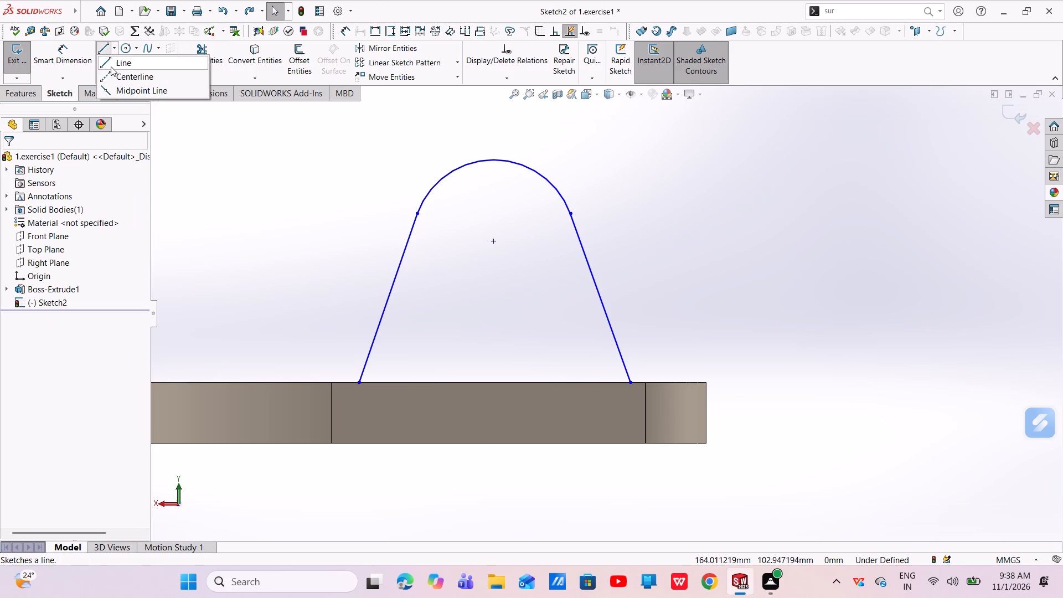
pyautogui.click(111, 74)
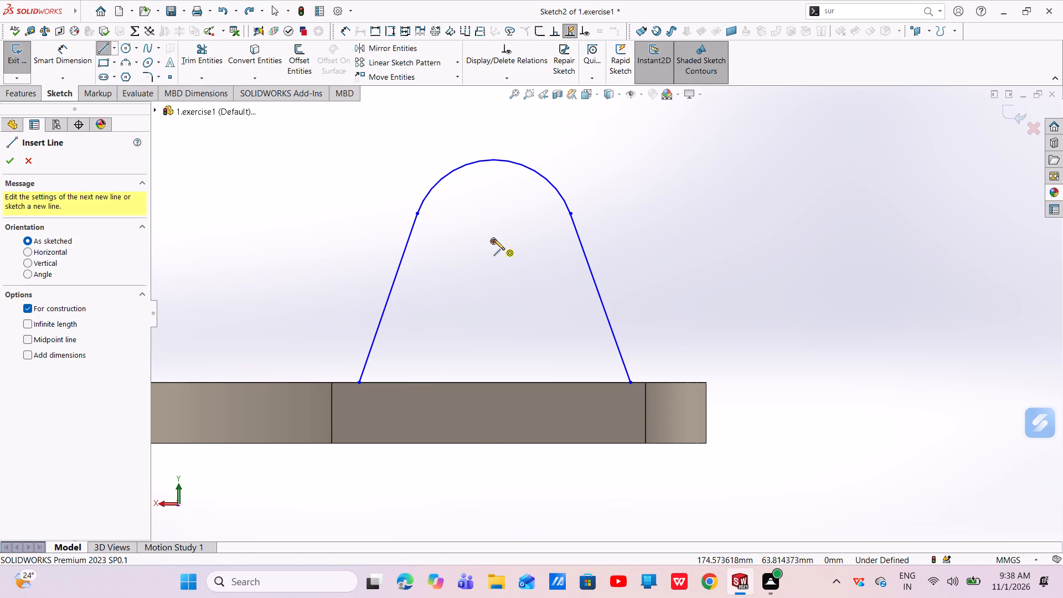
pyautogui.click(494, 237)
pyautogui.click(497, 415)
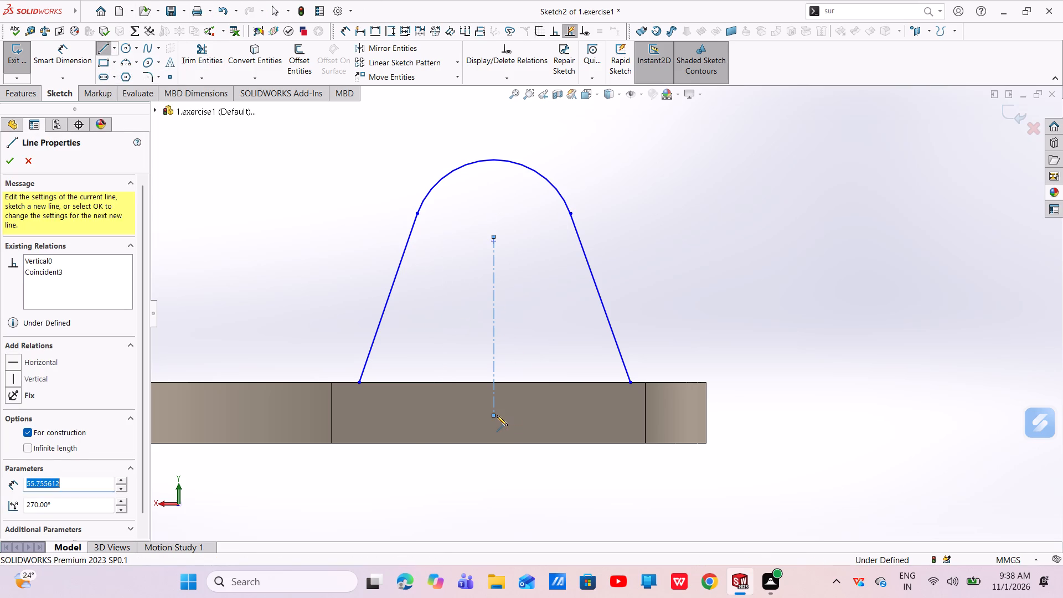
pyautogui.rightClick(497, 415)
pyautogui.click(502, 416)
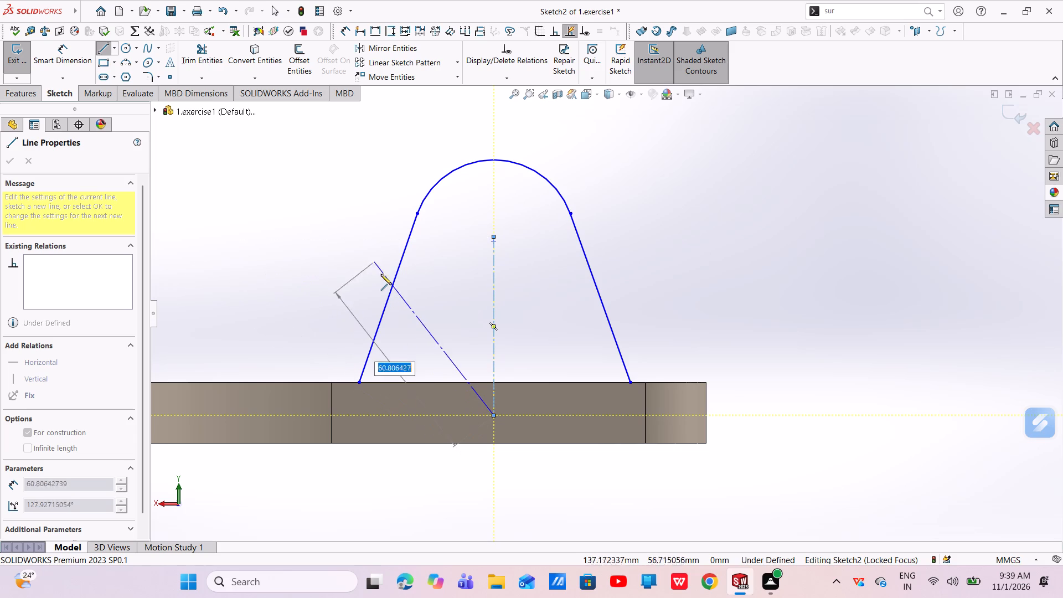
pyautogui.press('Escape')
pyautogui.press('Escape')
# Attach the centerline's lower endpoint to the midpoint of the side face's upper edge.
pyautogui.scroll(-6, 505, 361)
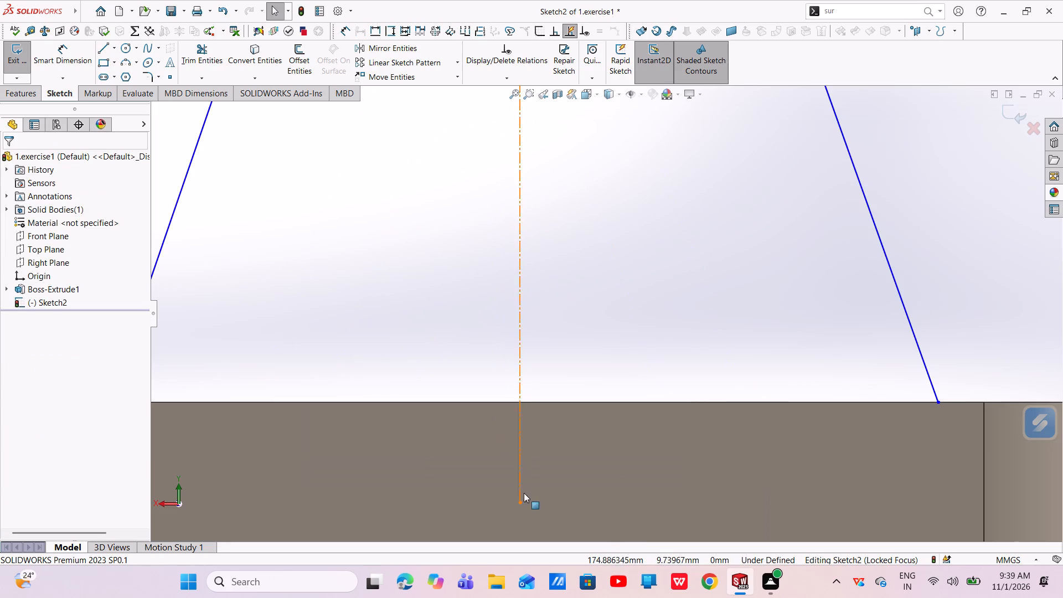
pyautogui.moveTo(520, 500); pyautogui.dragTo(518, 388)
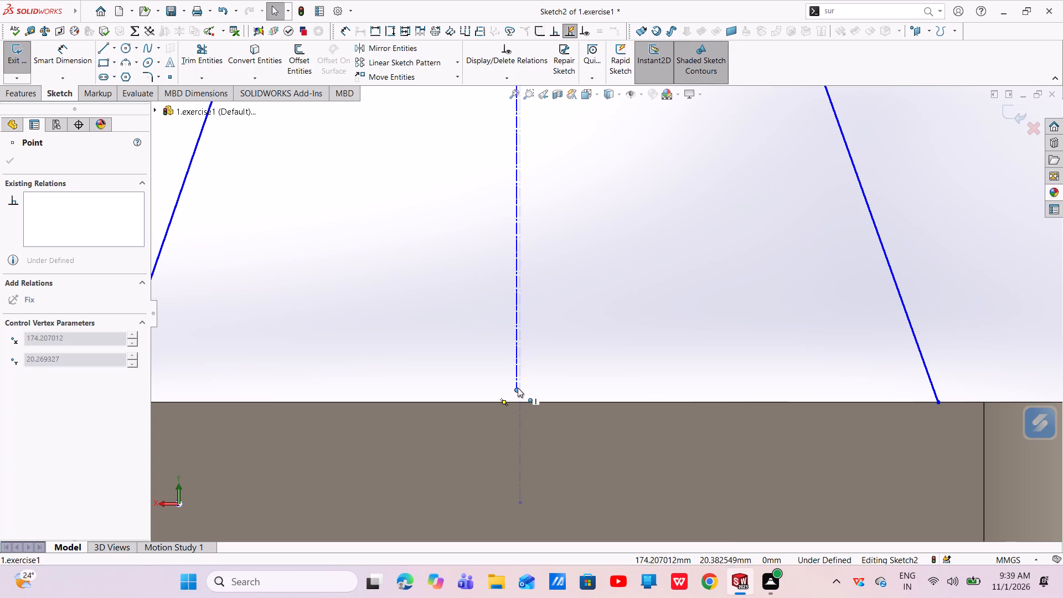
pyautogui.moveTo(518, 388); pyautogui.dragTo(505, 400)
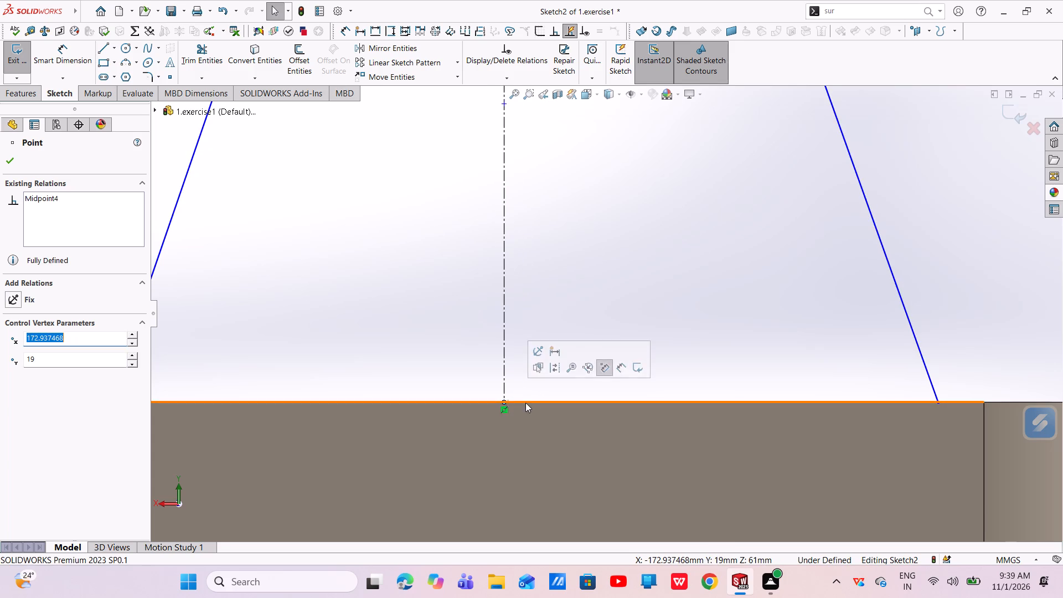
pyautogui.scroll(5, 526, 398)
pyautogui.press('Escape')
pyautogui.press('Escape')
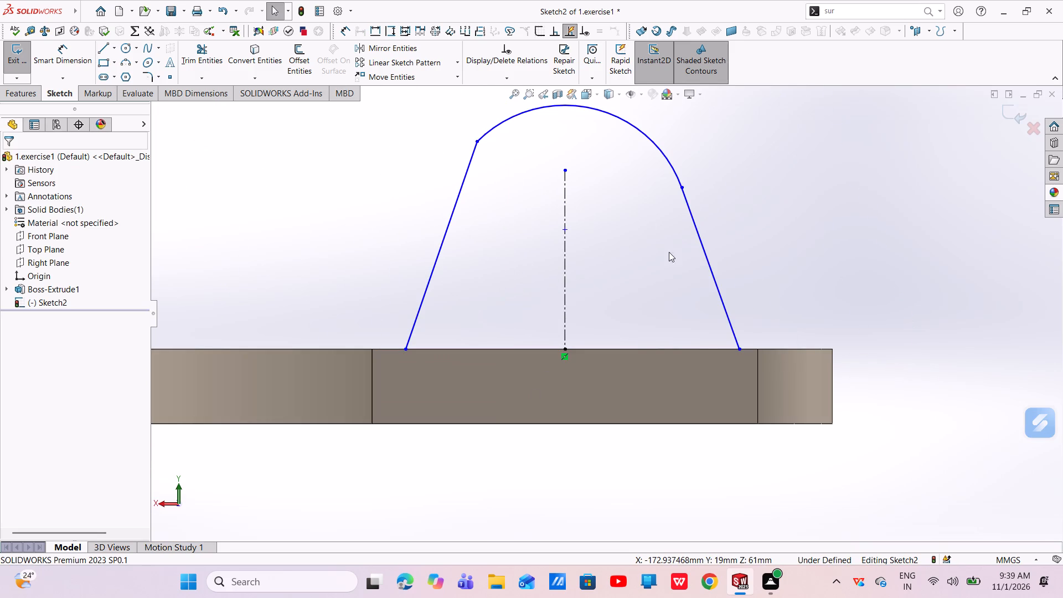
# Make the two slanted profile lines symmetric about the vertical centerline.
pyautogui.click(710, 271)
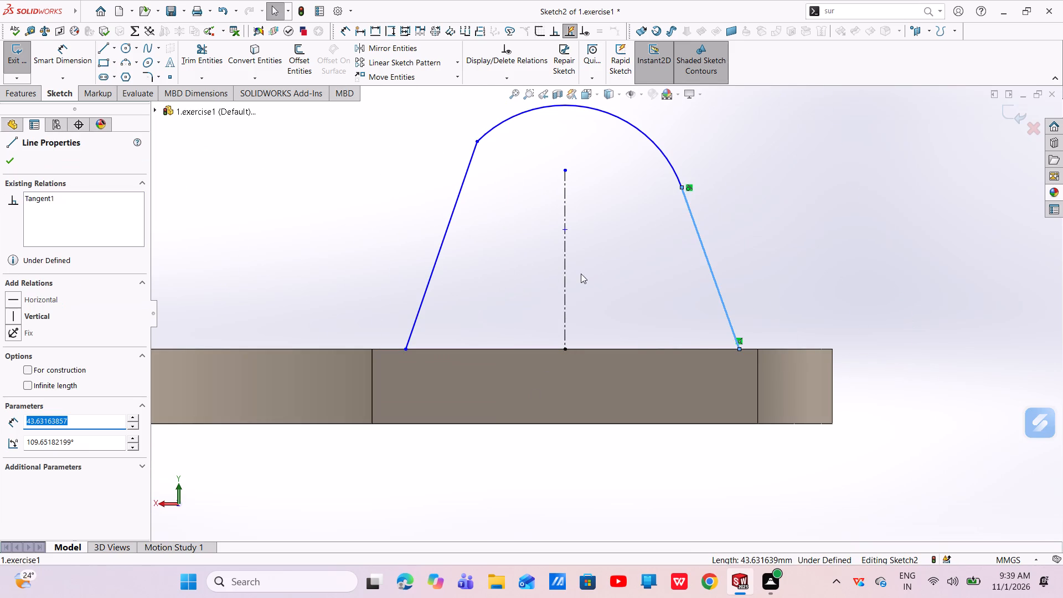
pyautogui.keyDown('ctrl'); pyautogui.click(565, 283); pyautogui.keyUp('ctrl')
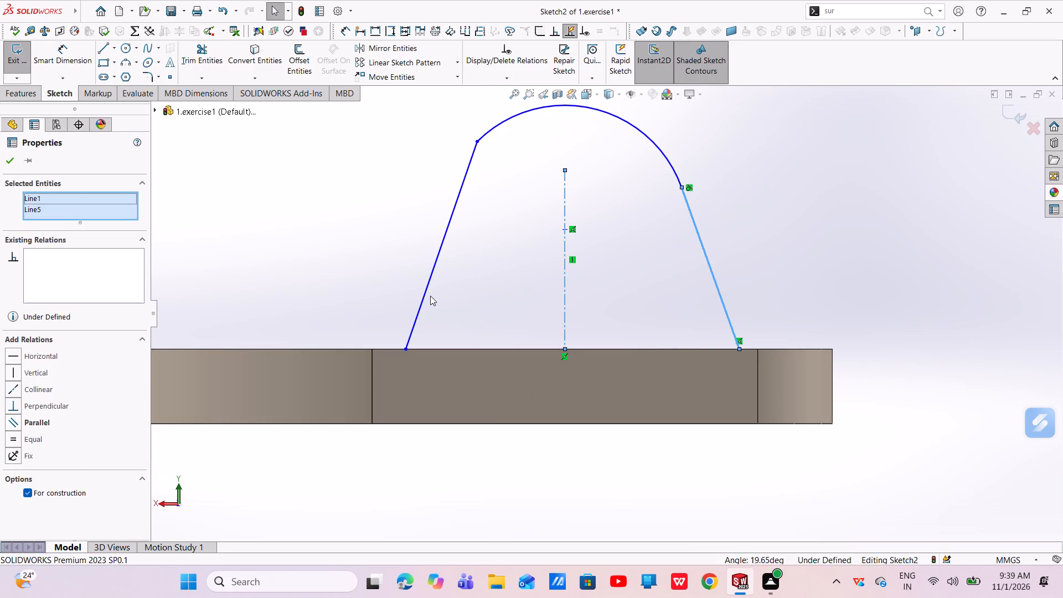
pyautogui.keyDown('ctrl'); pyautogui.click(426, 295); pyautogui.keyUp('ctrl')
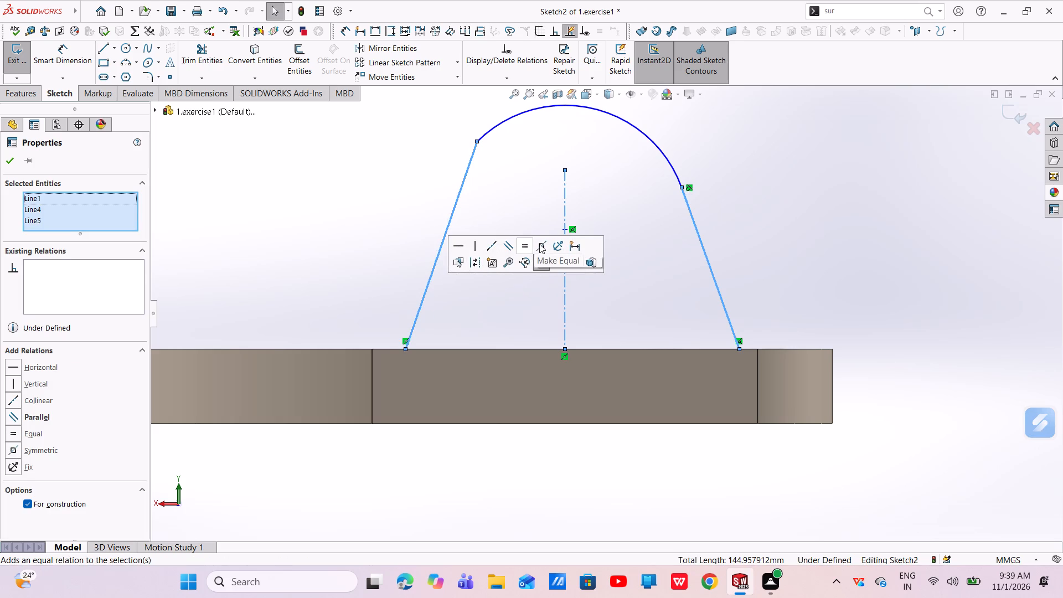
pyautogui.click(540, 244)
pyautogui.press('Escape')
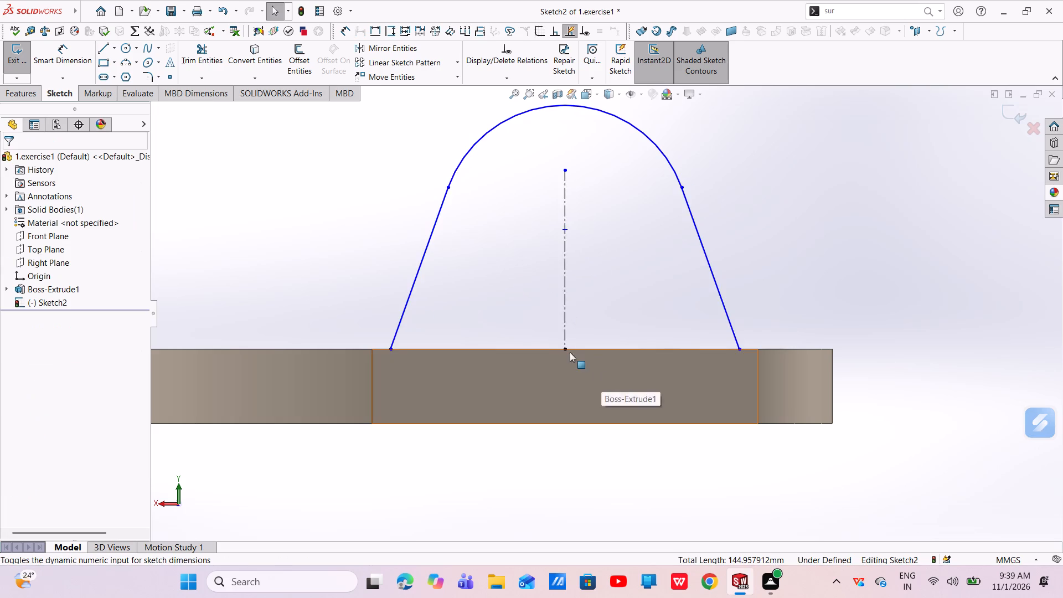
# Reshape the profile by pulling the arc's endpoint upward and inward, making the slanted lines longer and the rounded top narrower.
pyautogui.scroll(4, 566, 350)
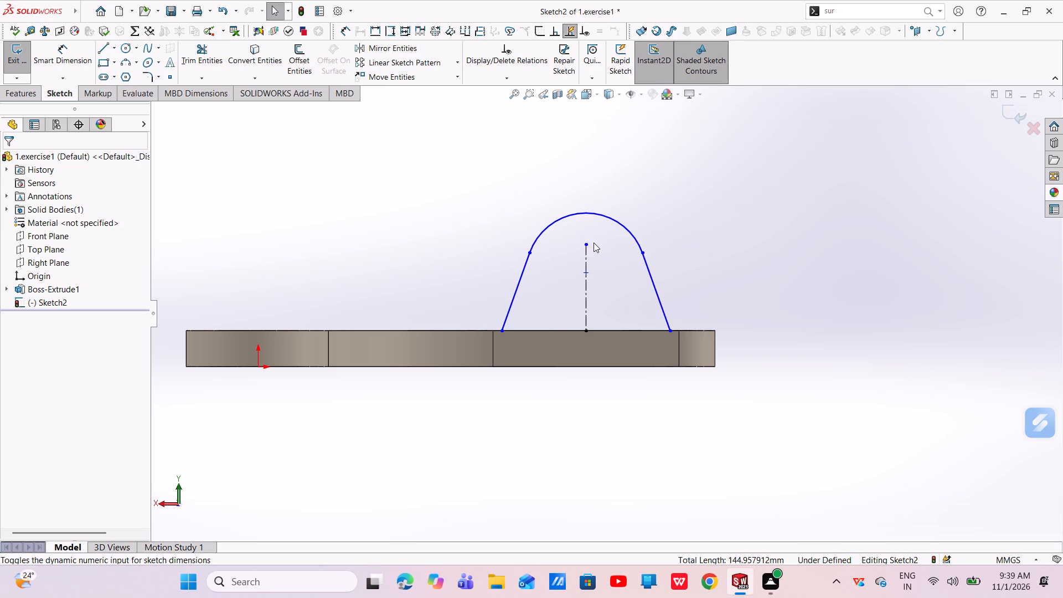
pyautogui.scroll(-2, 594, 243)
pyautogui.moveTo(501, 262); pyautogui.dragTo(521, 197)
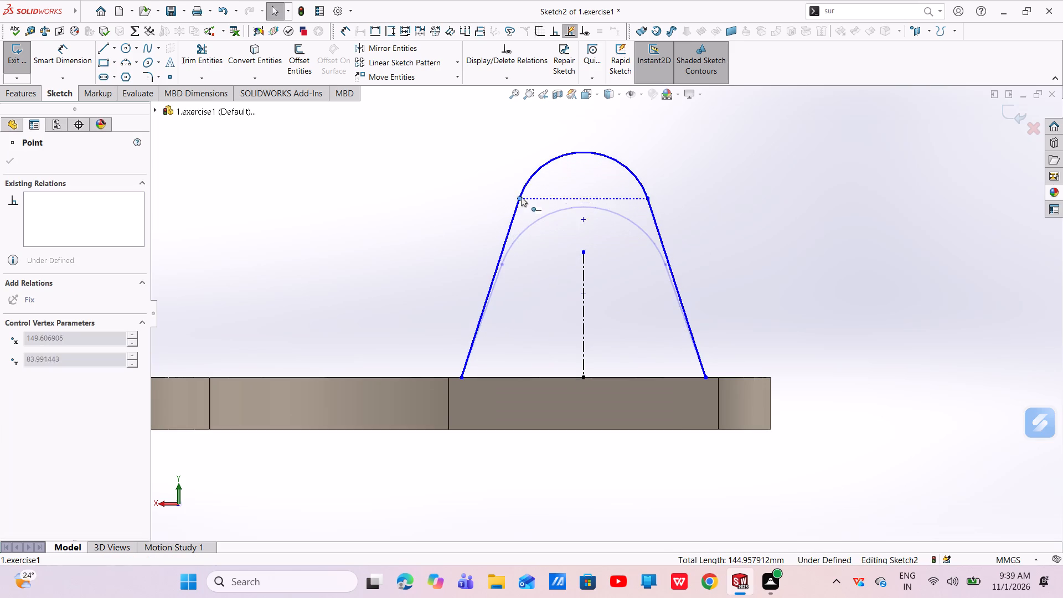
pyautogui.moveTo(521, 197); pyautogui.dragTo(526, 185)
pyautogui.click(767, 286)
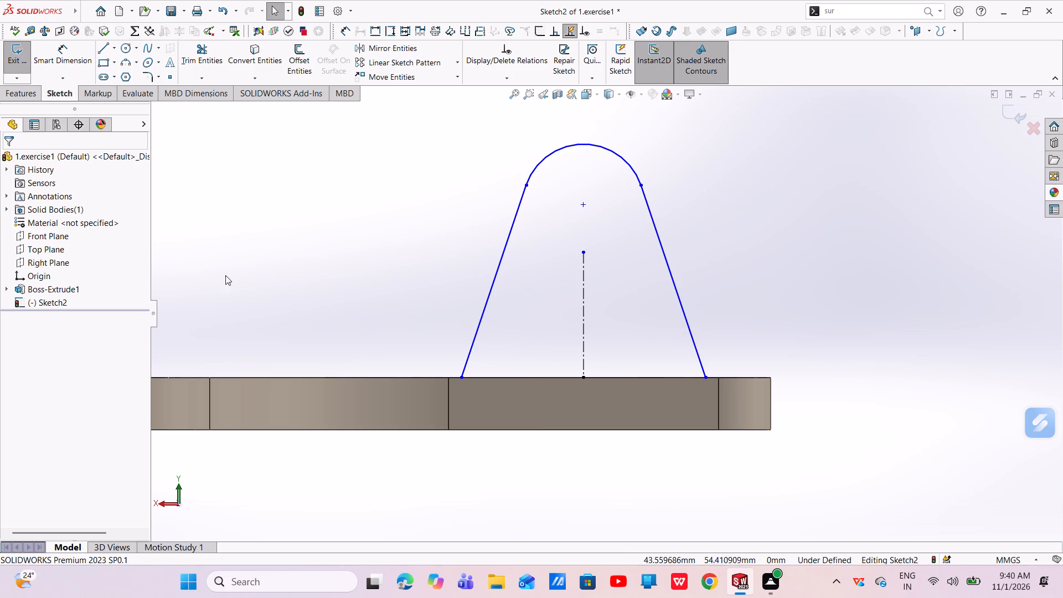
# Extend the vertical centerline upward so its upper endpoint lies just below the arc's centre.
pyautogui.click(128, 49)
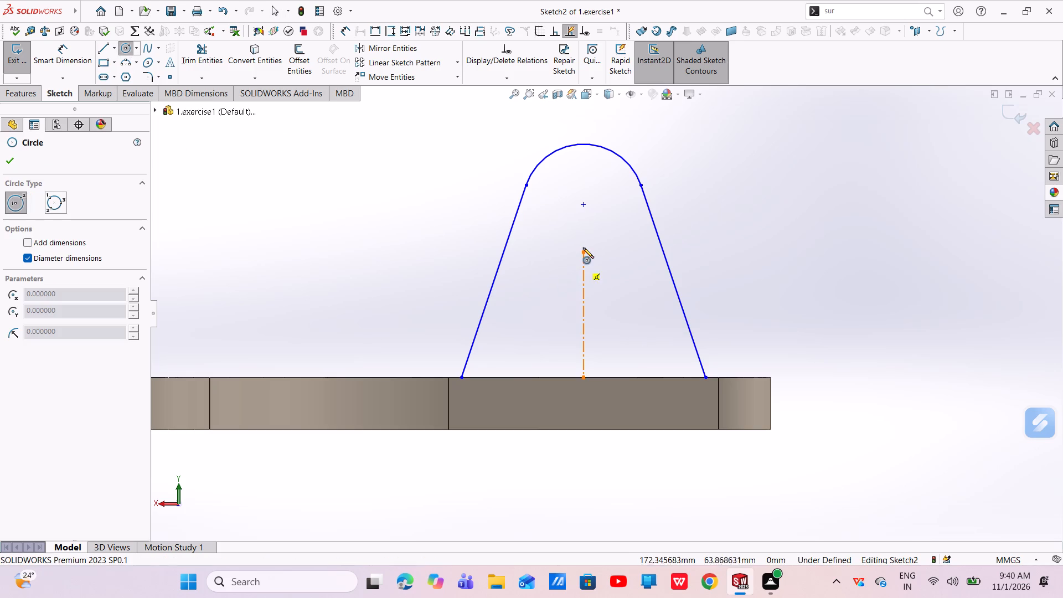
pyautogui.press('Escape')
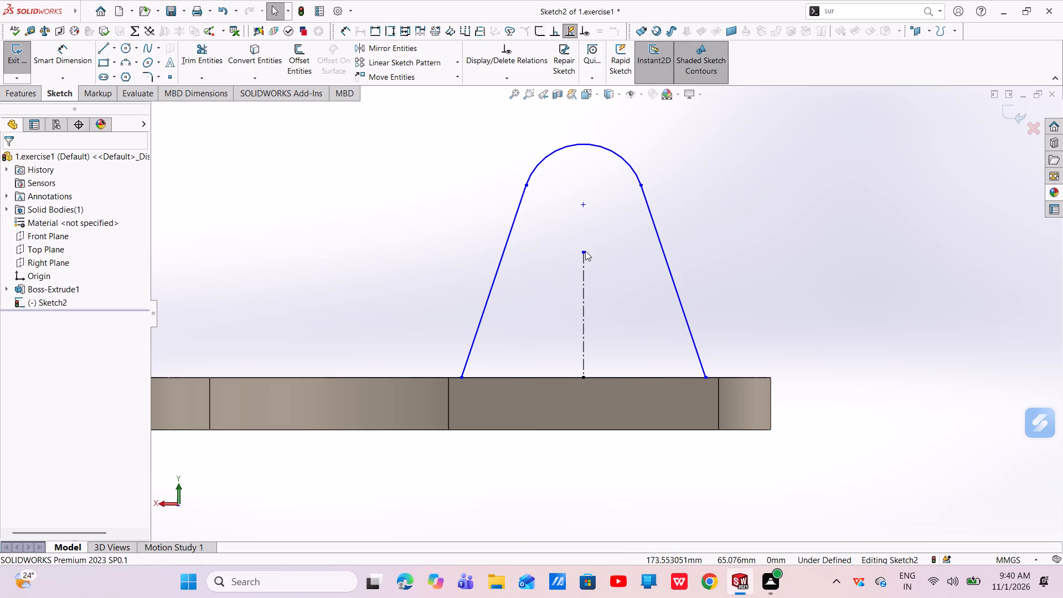
pyautogui.moveTo(585, 251); pyautogui.dragTo(588, 215)
pyautogui.press('Escape')
pyautogui.press('Escape')
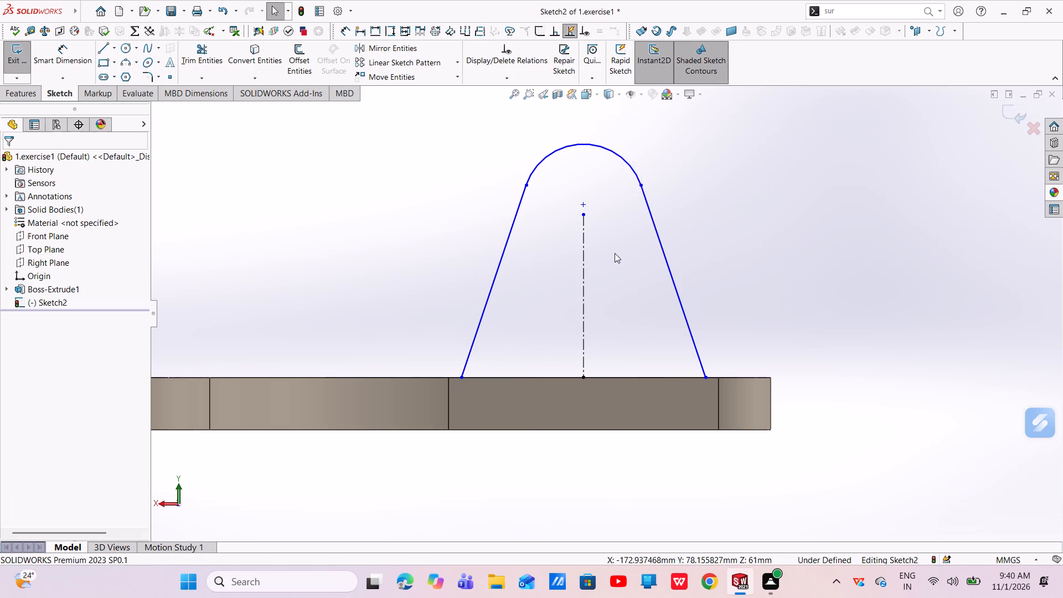
# Sketch a circle about 24.6 mm in diameter centred on the centerline's upper endpoint.
pyautogui.click(125, 53)
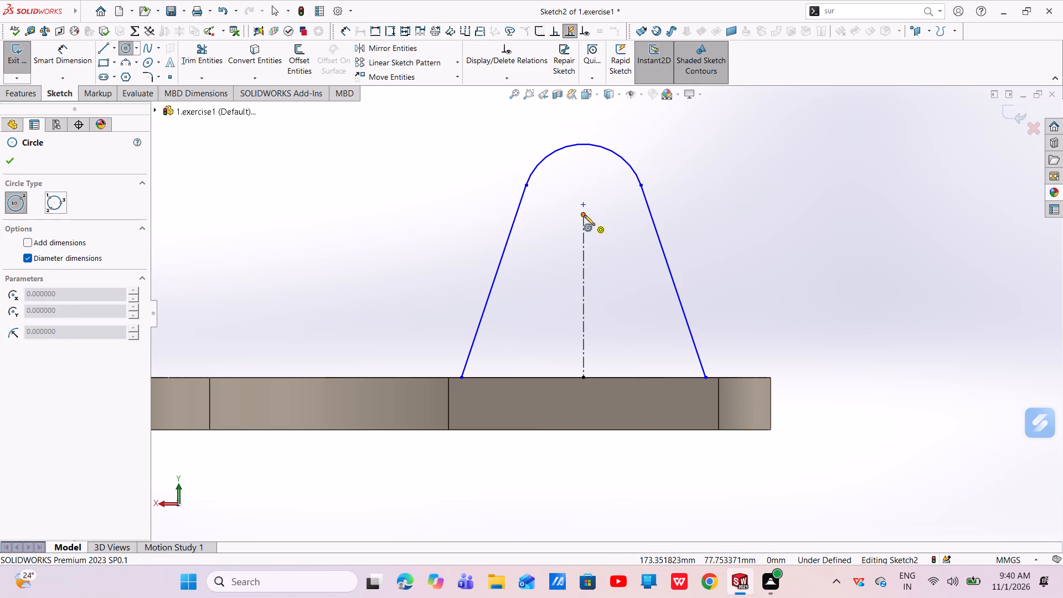
pyautogui.click(584, 215)
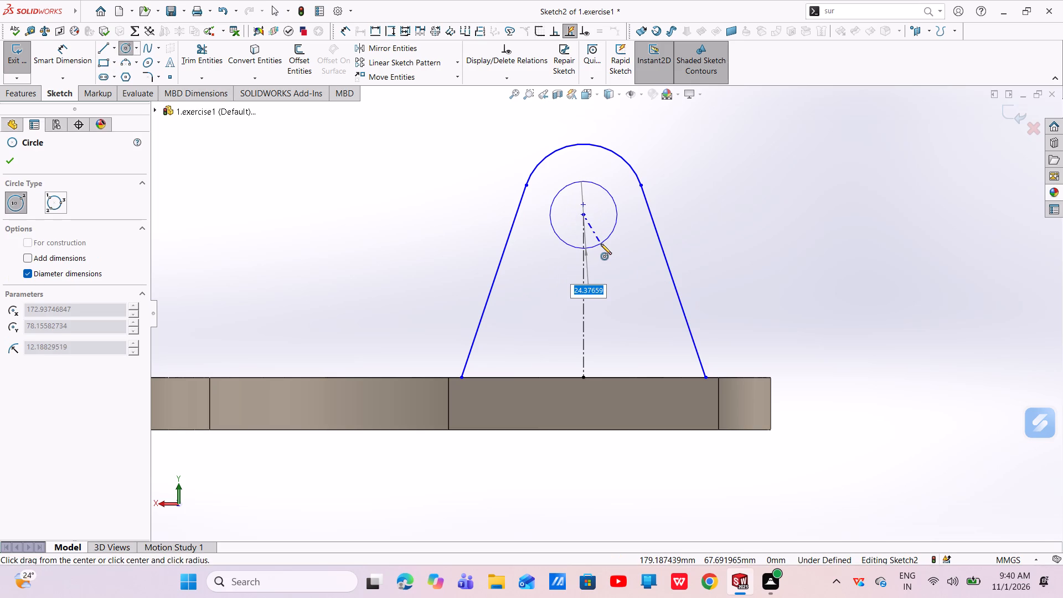
pyautogui.click(601, 244)
pyautogui.rightClick(602, 244)
pyautogui.click(618, 259)
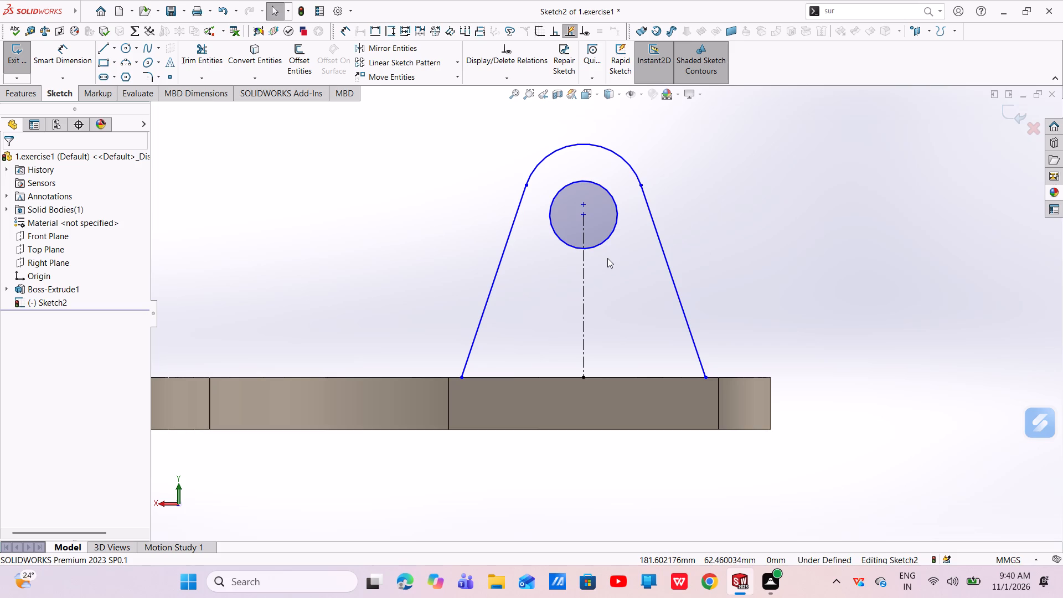
# Dimension the circle's centre from the plate's bottom edge and set the height to 105 mm.
pyautogui.click(78, 58)
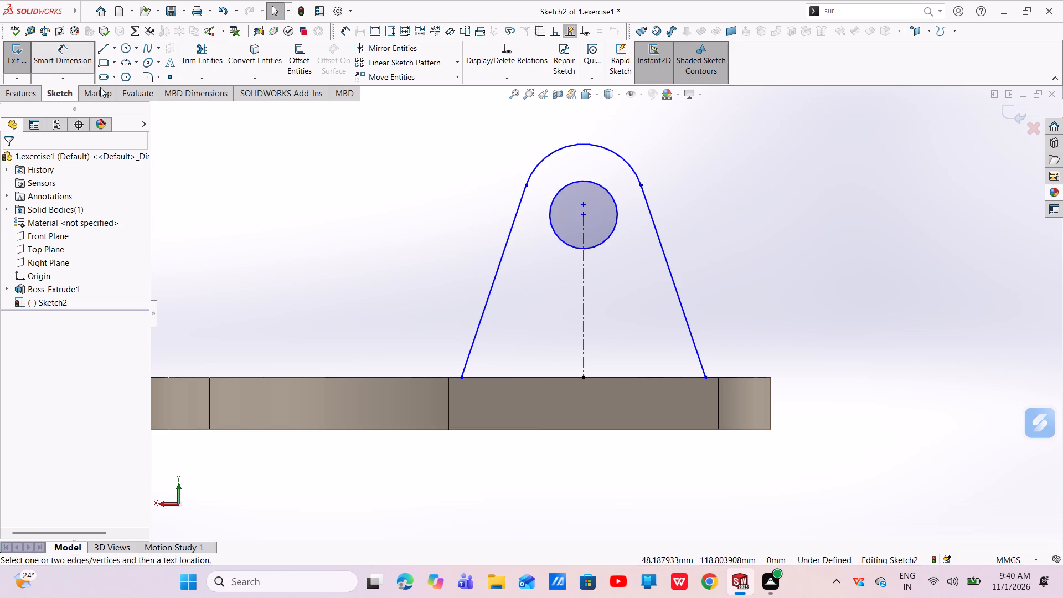
pyautogui.click(581, 216)
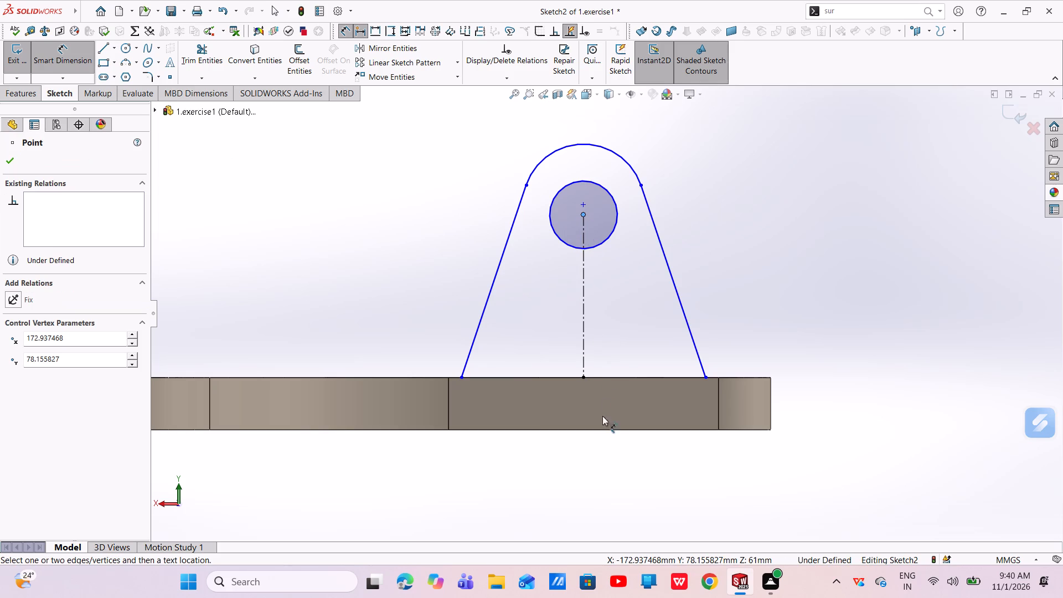
pyautogui.click(604, 430)
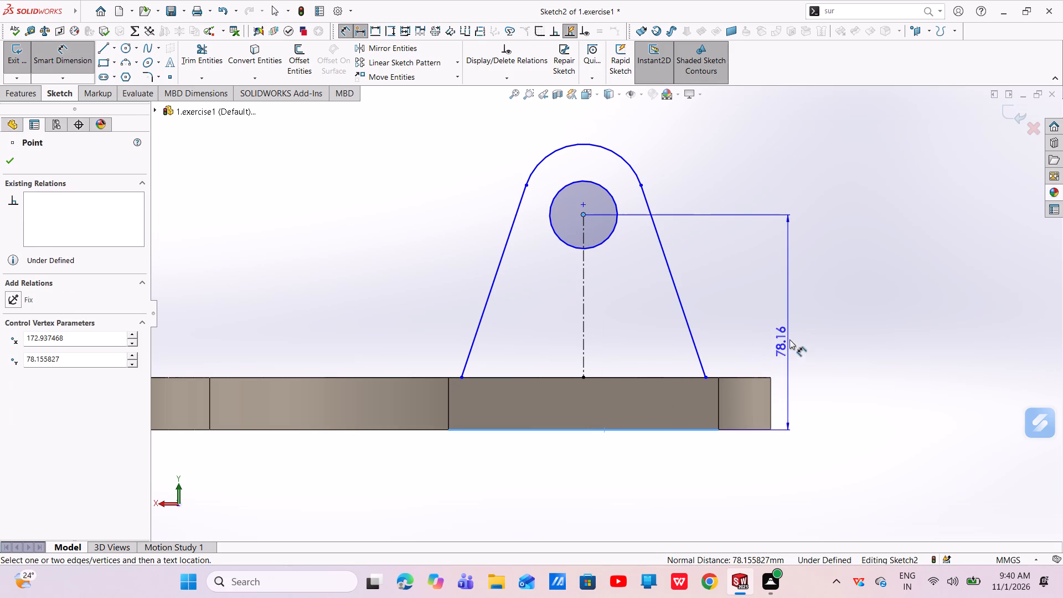
pyautogui.click(792, 337)
pyautogui.press('BackSpace')
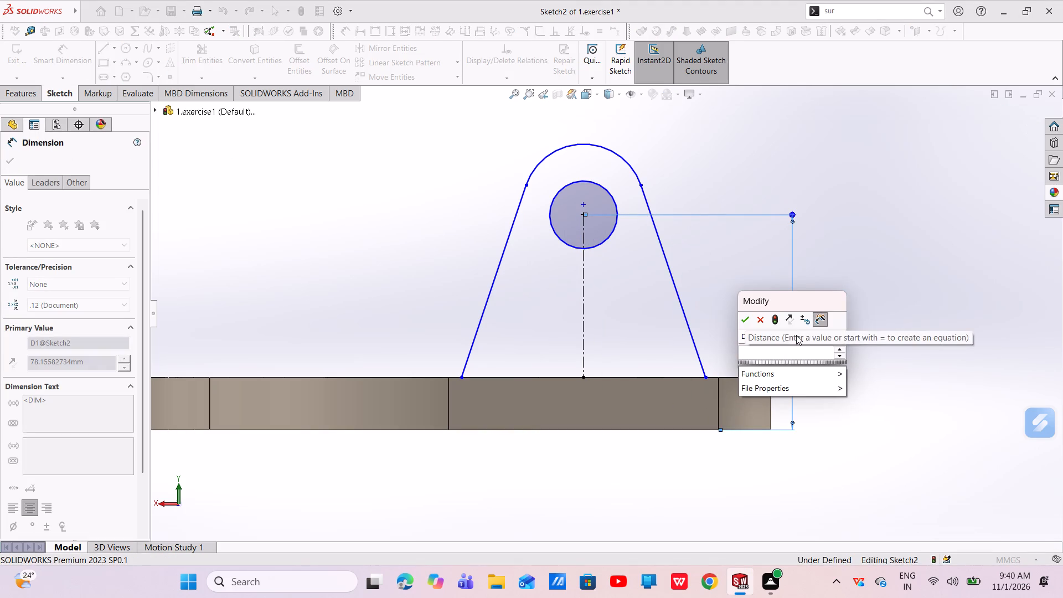
pyautogui.write('105')
pyautogui.press('Return')
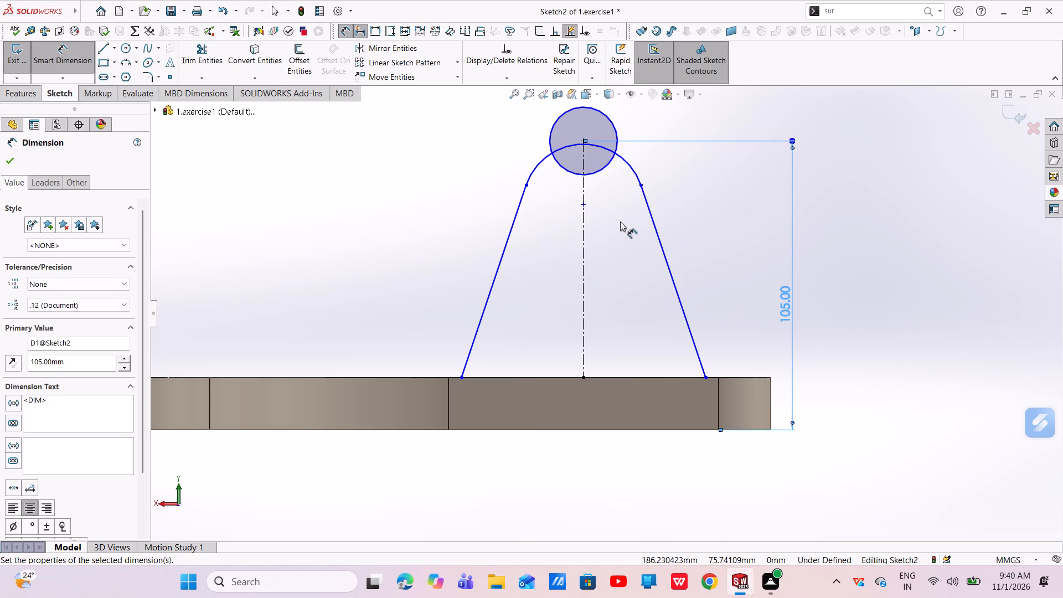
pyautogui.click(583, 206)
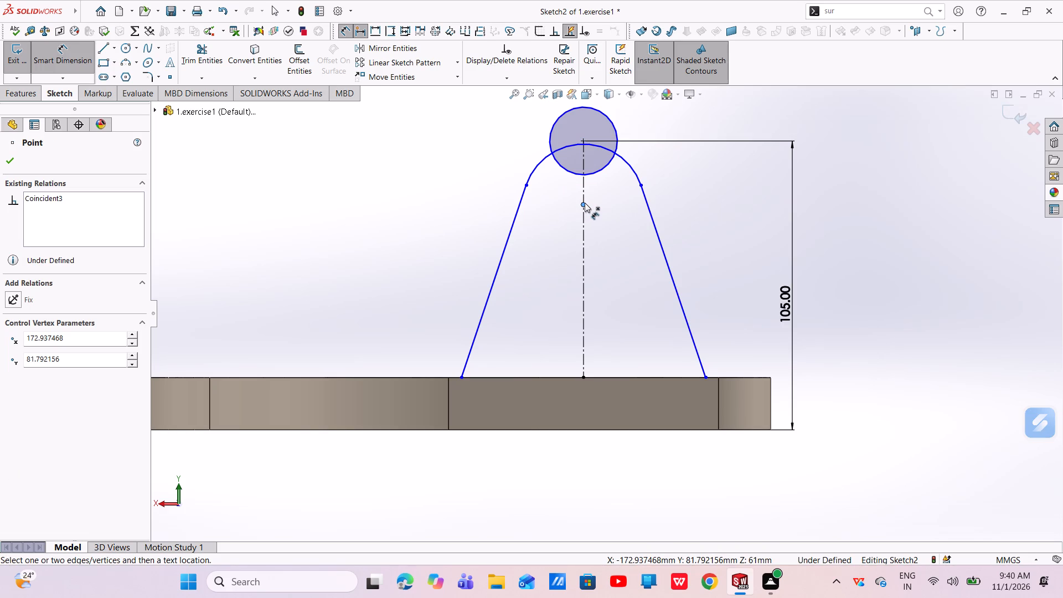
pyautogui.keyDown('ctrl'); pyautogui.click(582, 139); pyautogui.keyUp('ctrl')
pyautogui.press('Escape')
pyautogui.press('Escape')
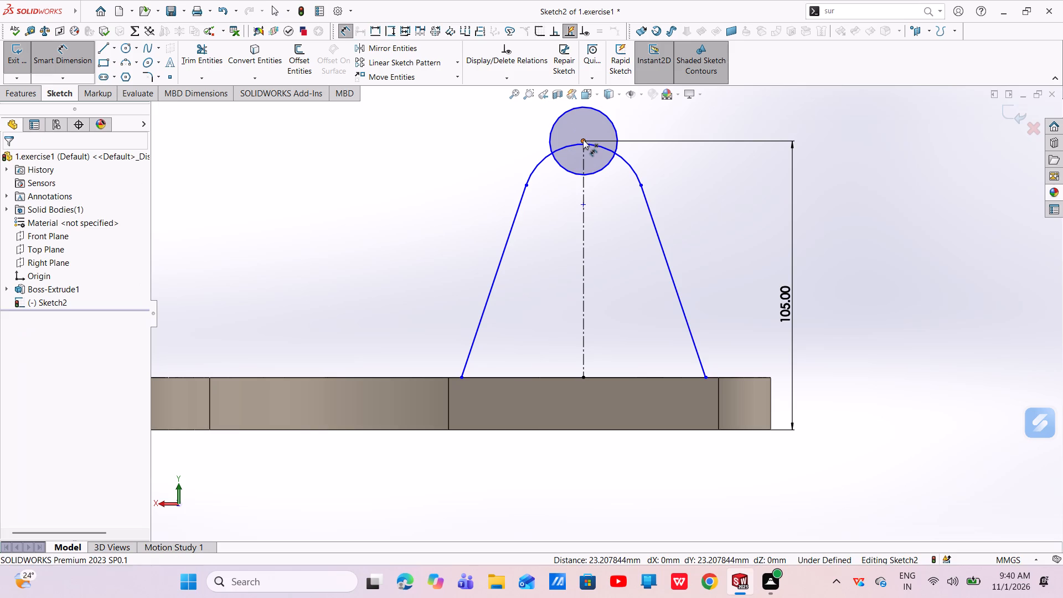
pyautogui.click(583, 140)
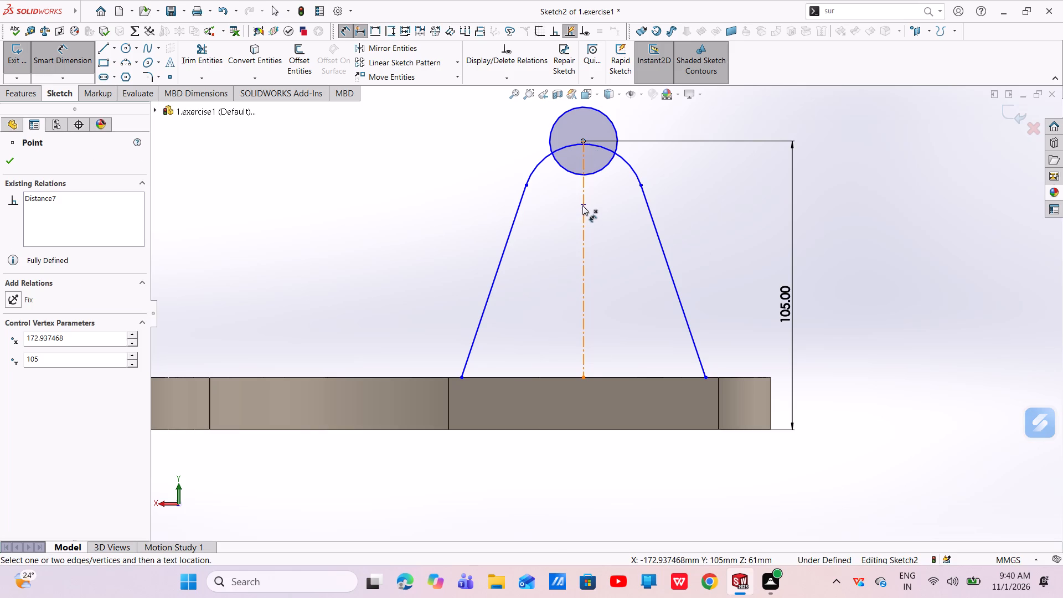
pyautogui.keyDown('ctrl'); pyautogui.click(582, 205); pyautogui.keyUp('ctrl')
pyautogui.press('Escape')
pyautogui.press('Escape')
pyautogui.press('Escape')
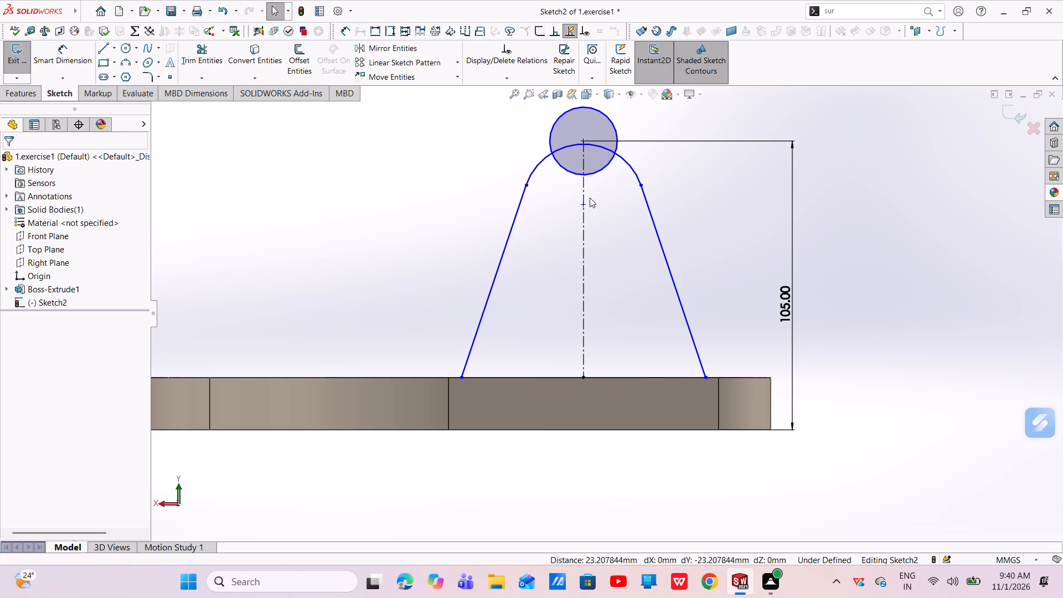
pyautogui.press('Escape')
# Make the arc's centre point coincident with the circle's centre.
pyautogui.click(582, 141)
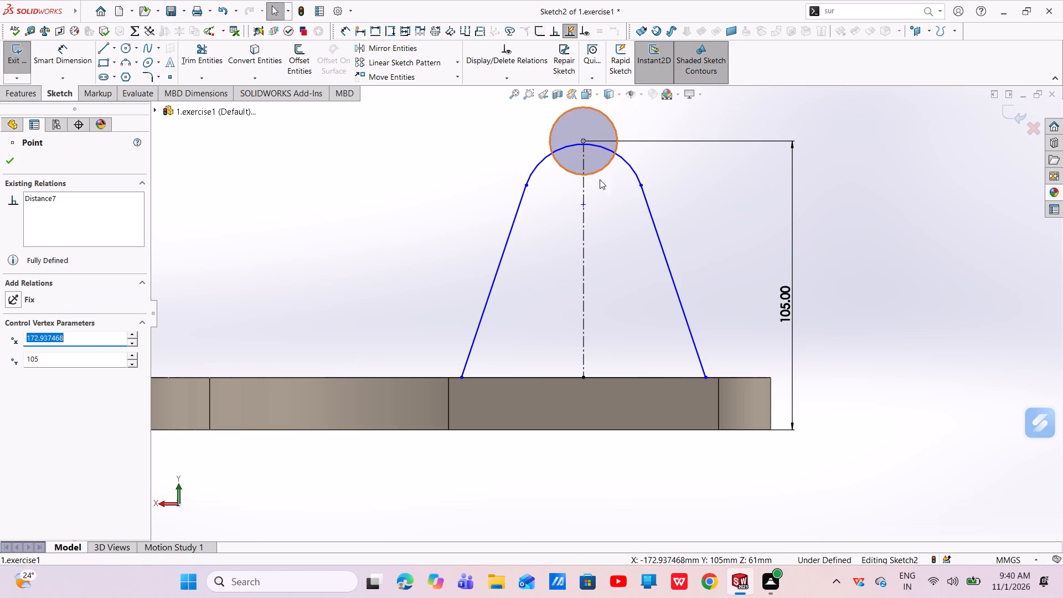
pyautogui.keyDown('ctrl'); pyautogui.click(584, 207); pyautogui.keyUp('ctrl')
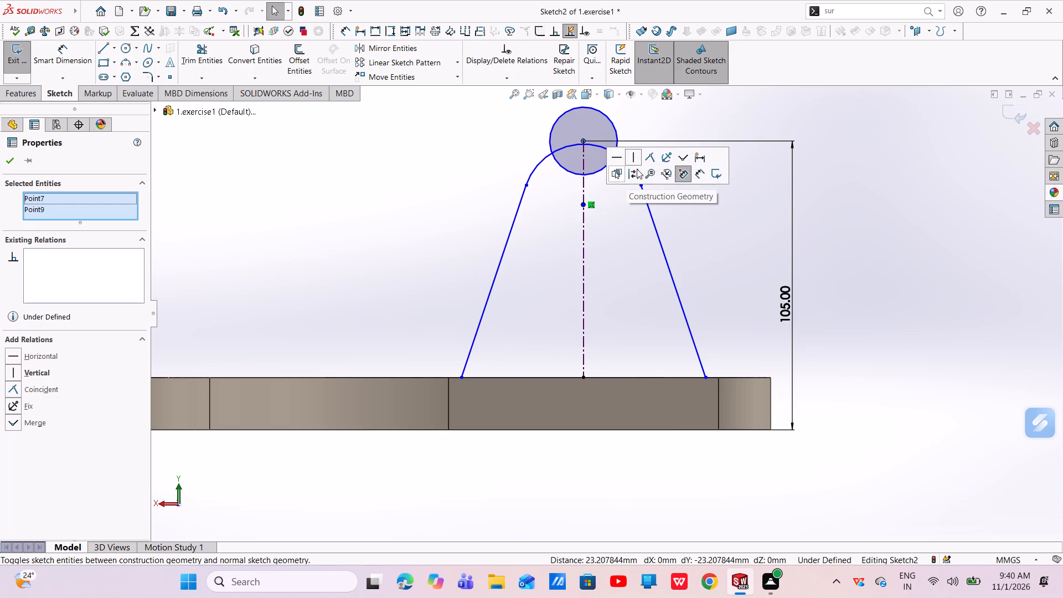
pyautogui.click(653, 156)
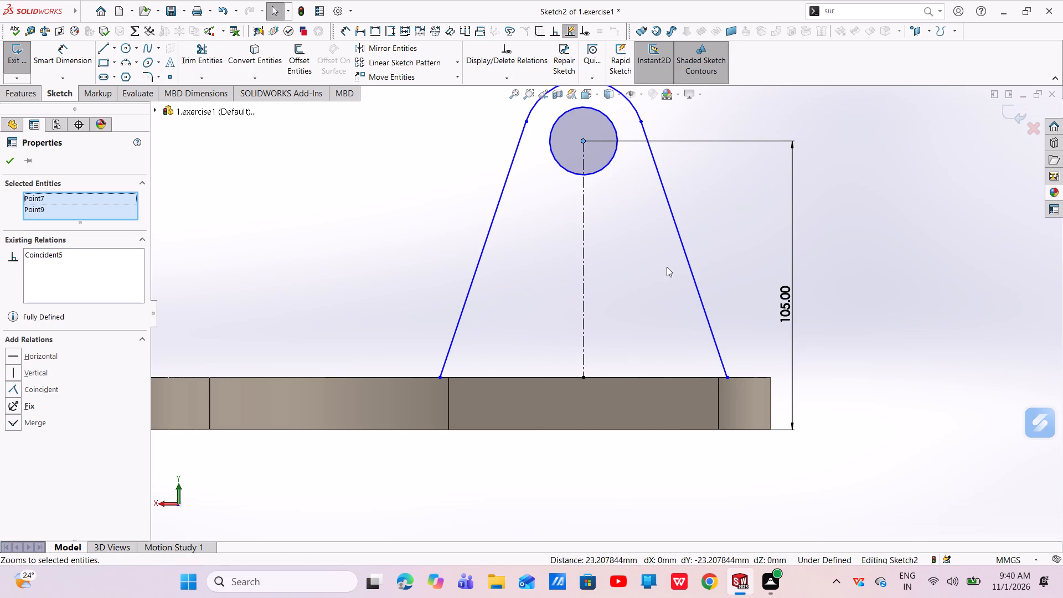
pyautogui.press('Escape')
pyautogui.press('Escape')
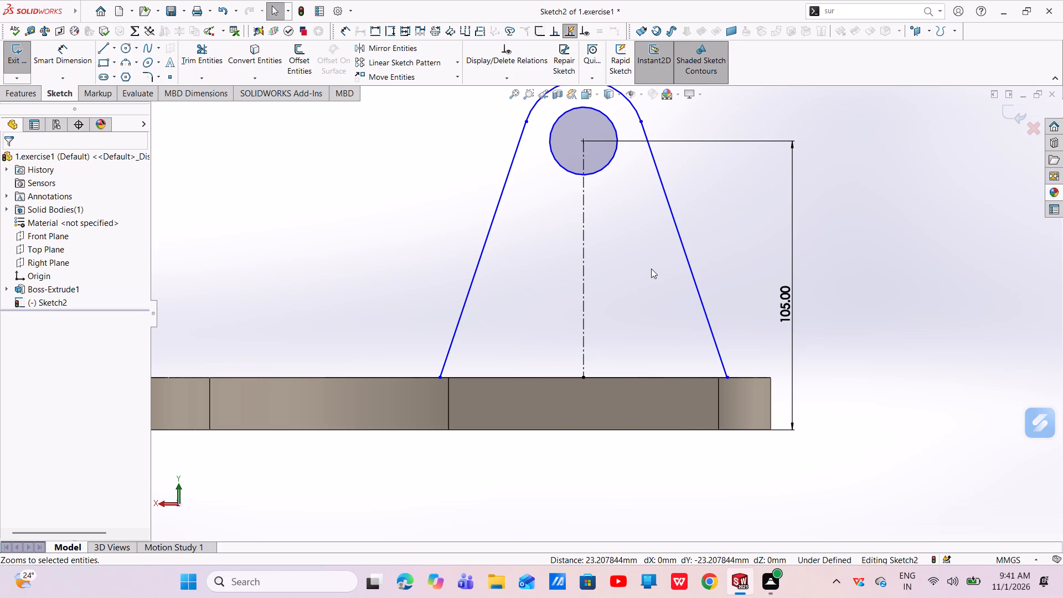
# Dimension the profile's top arc with a radius of 35 mm.
pyautogui.scroll(3, 670, 273)
pyautogui.scroll(-5, 677, 212)
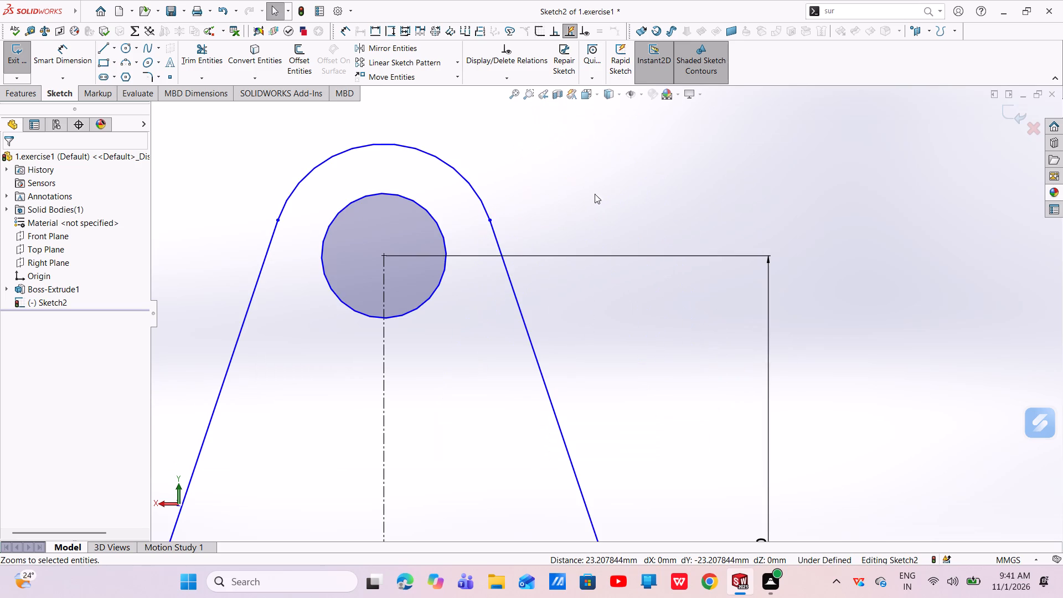
pyautogui.click(72, 53)
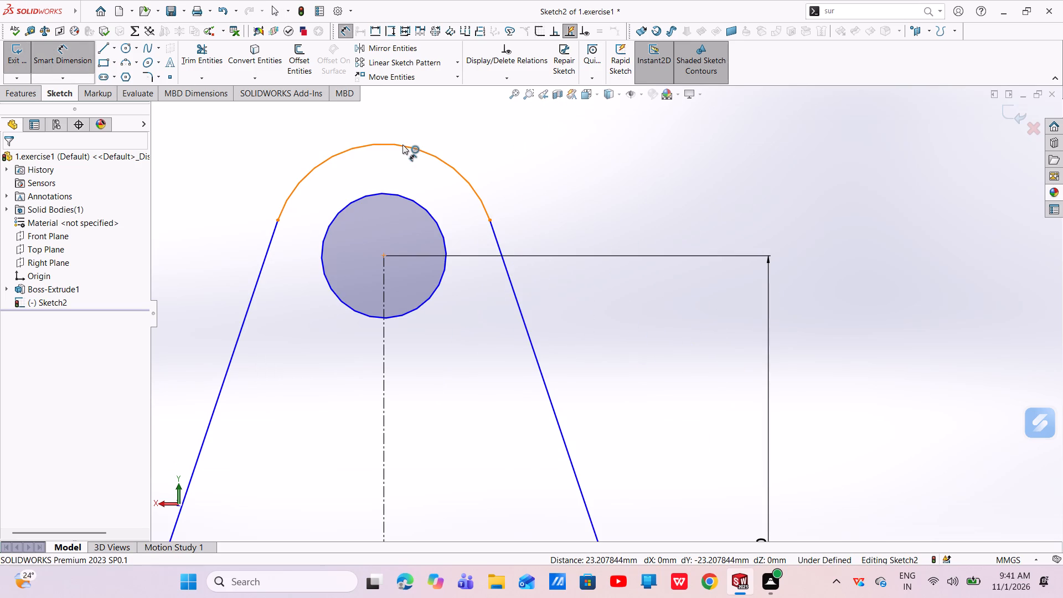
pyautogui.click(403, 145)
pyautogui.click(611, 157)
pyautogui.press('BackSpace')
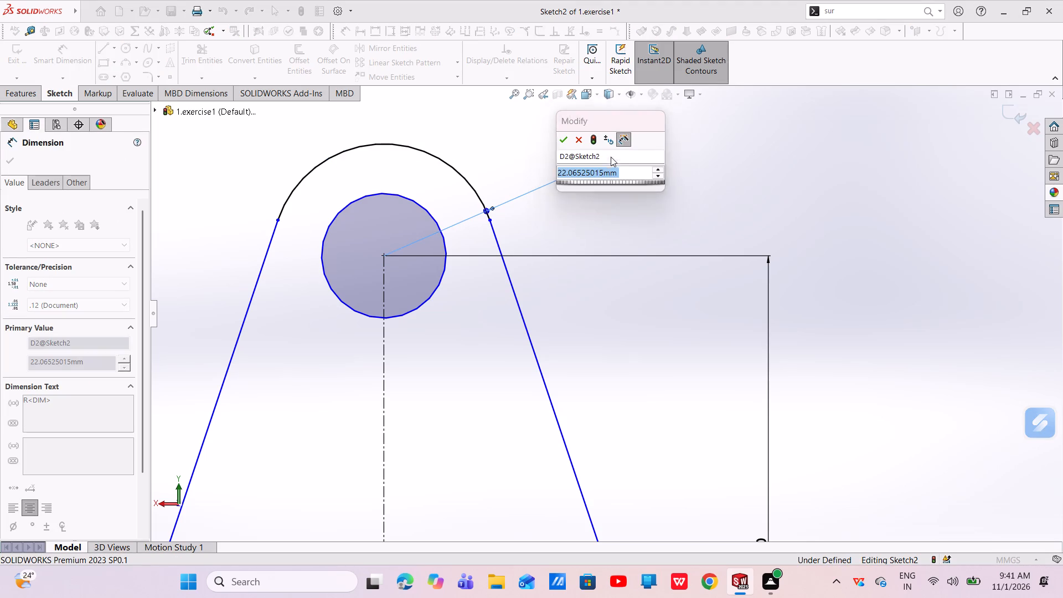
pyautogui.write('35')
pyautogui.press('Return')
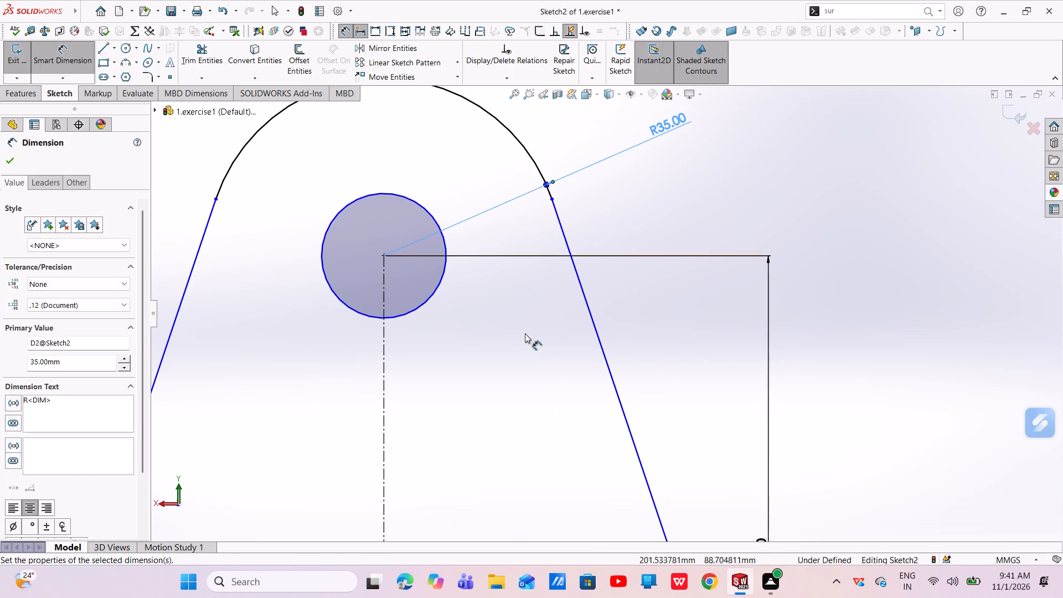
pyautogui.scroll(5, 520, 319)
pyautogui.press('Escape')
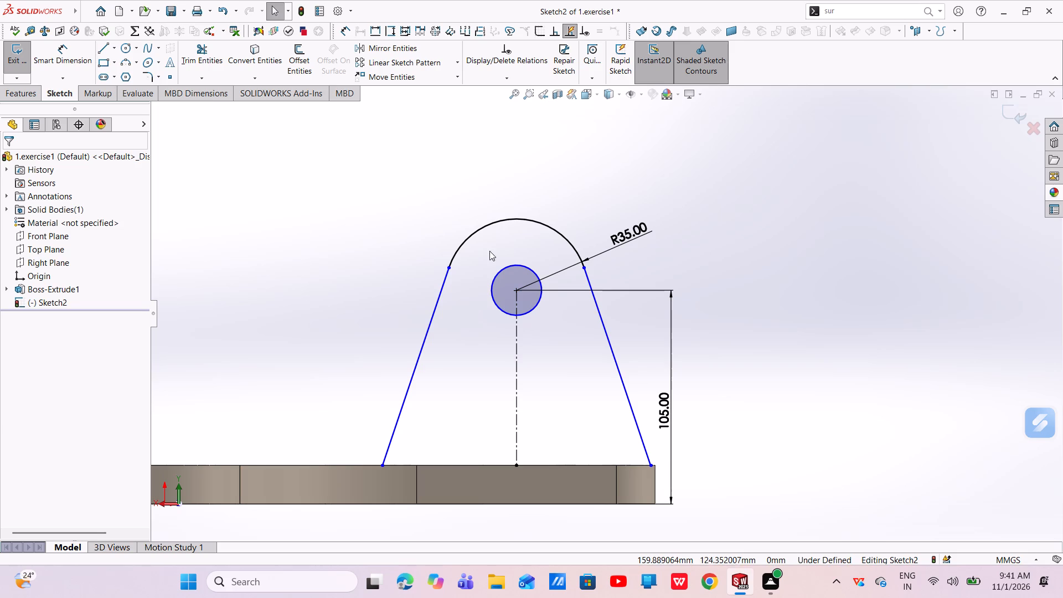
# Dimension the circle with a diameter of 44.45 mm.
pyautogui.click(63, 47)
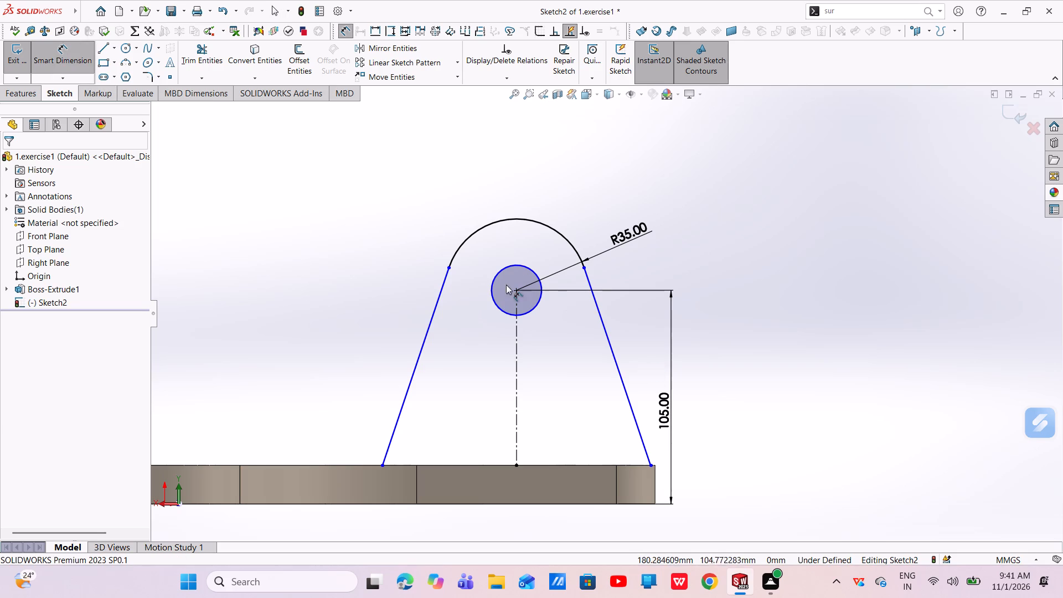
pyautogui.click(495, 274)
pyautogui.click(610, 205)
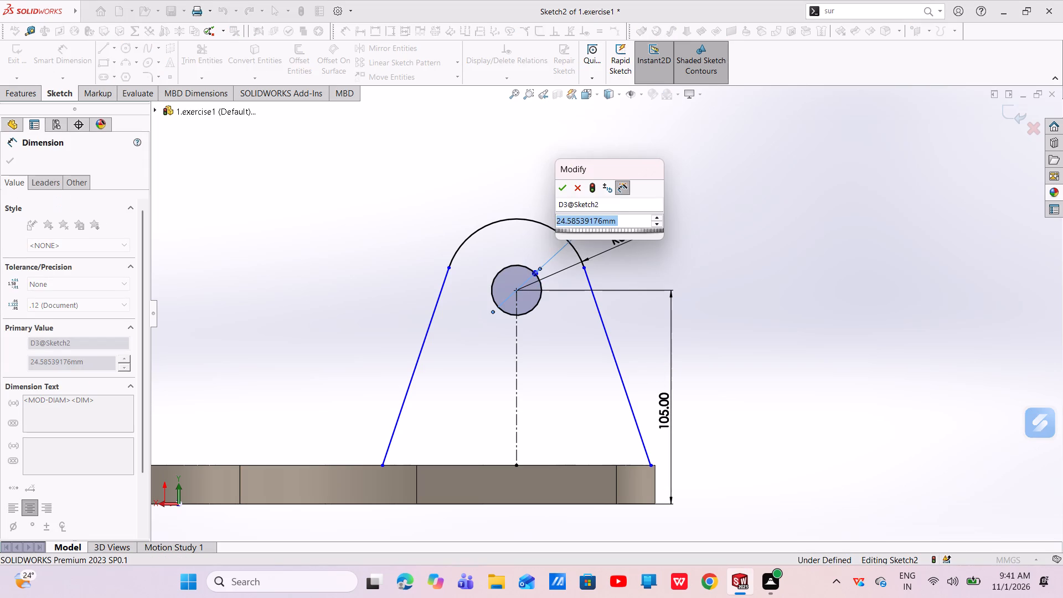
pyautogui.press('BackSpace')
pyautogui.write('44.45')
pyautogui.press('Return')
pyautogui.press('Escape')
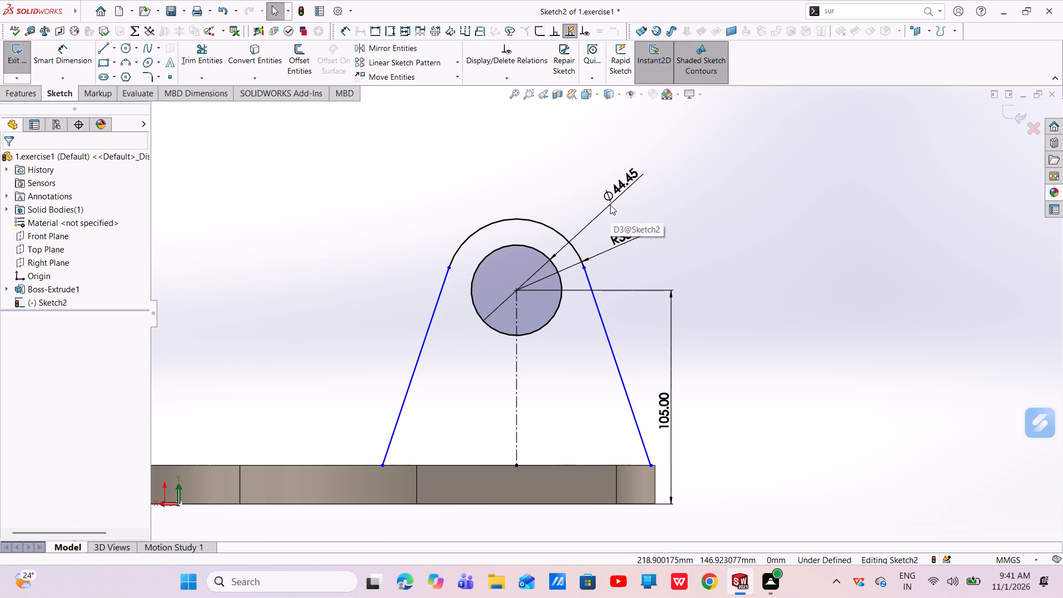
# Dimension the horizontal distance from the origin to the profile's vertical centerline.
pyautogui.scroll(5, 479, 343)
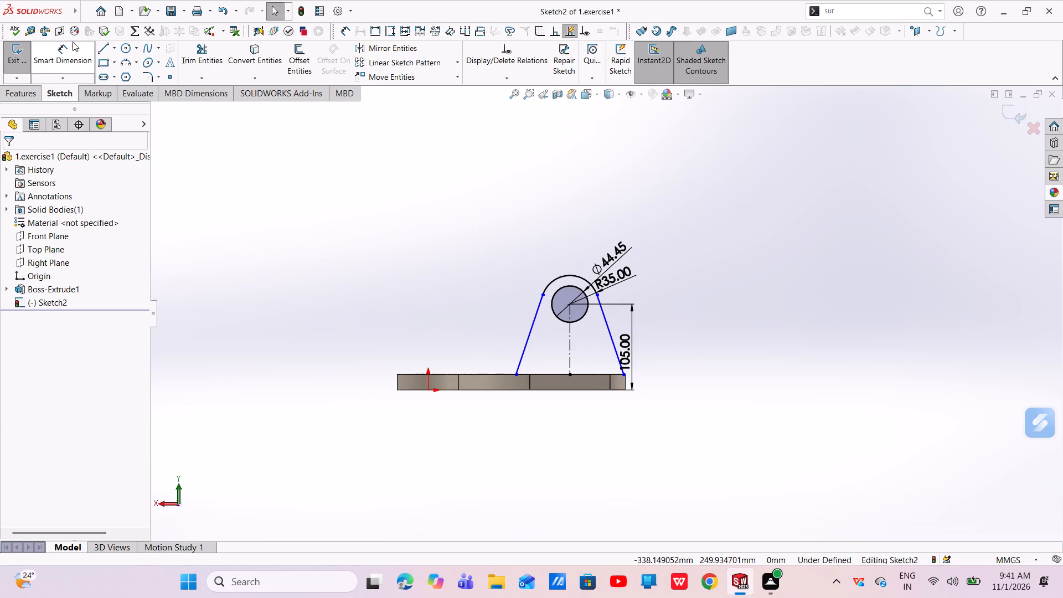
pyautogui.click(60, 59)
pyautogui.click(426, 391)
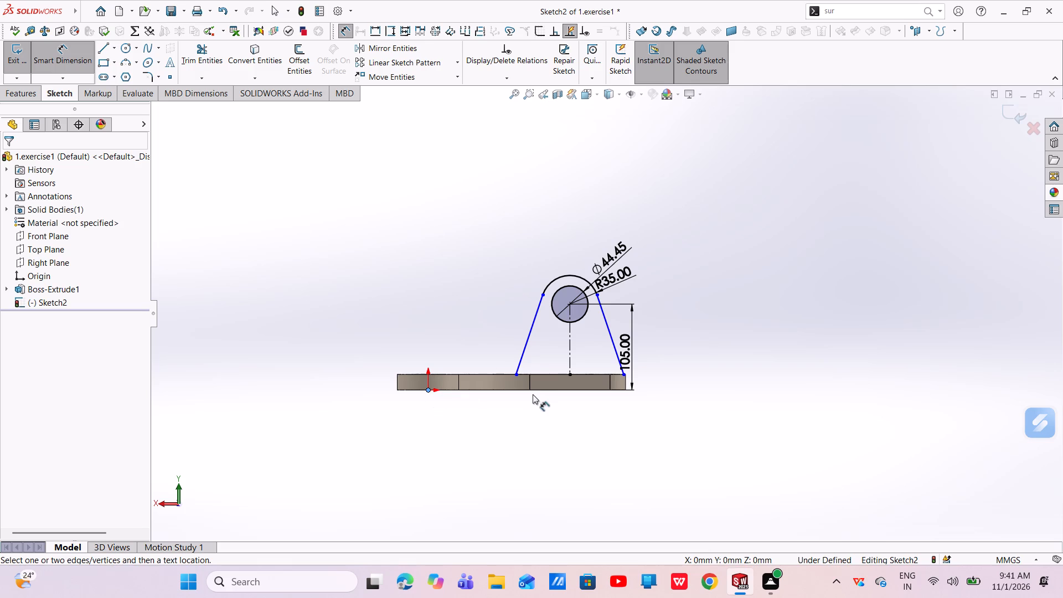
pyautogui.click(568, 354)
pyautogui.click(524, 434)
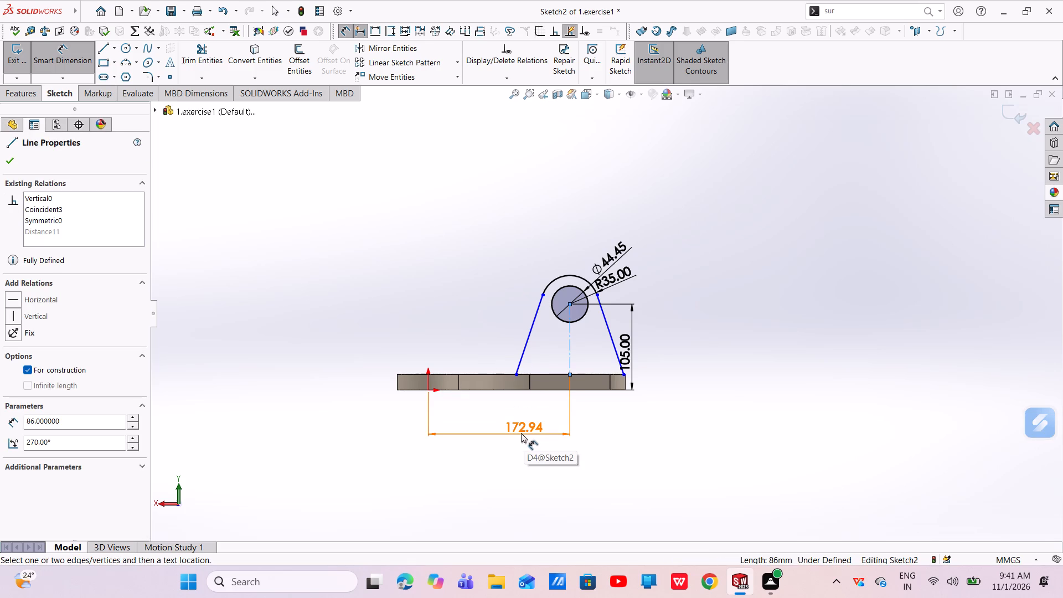
pyautogui.press('Escape')
pyautogui.press('Escape')
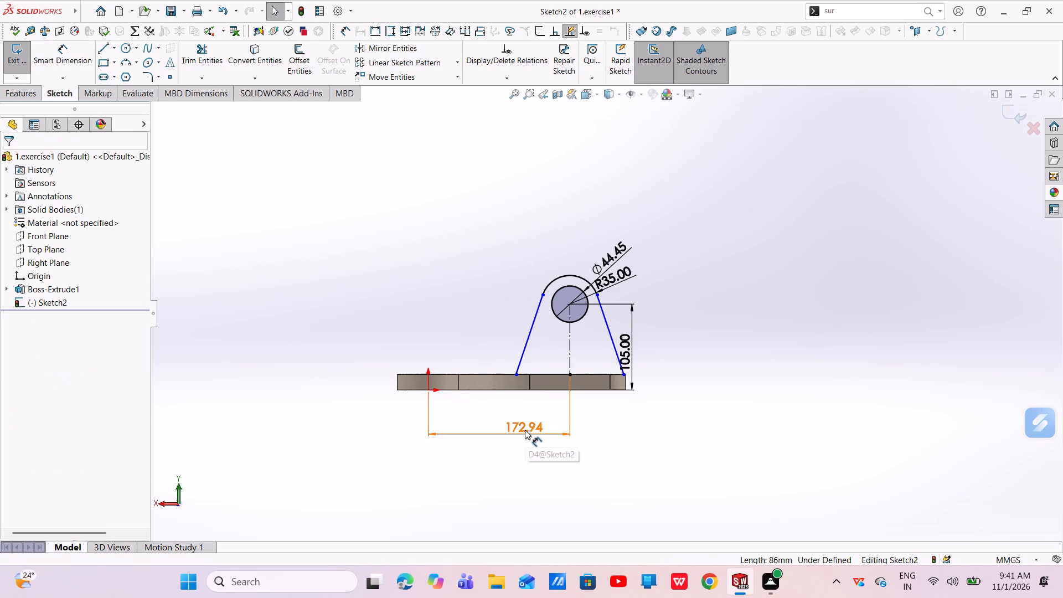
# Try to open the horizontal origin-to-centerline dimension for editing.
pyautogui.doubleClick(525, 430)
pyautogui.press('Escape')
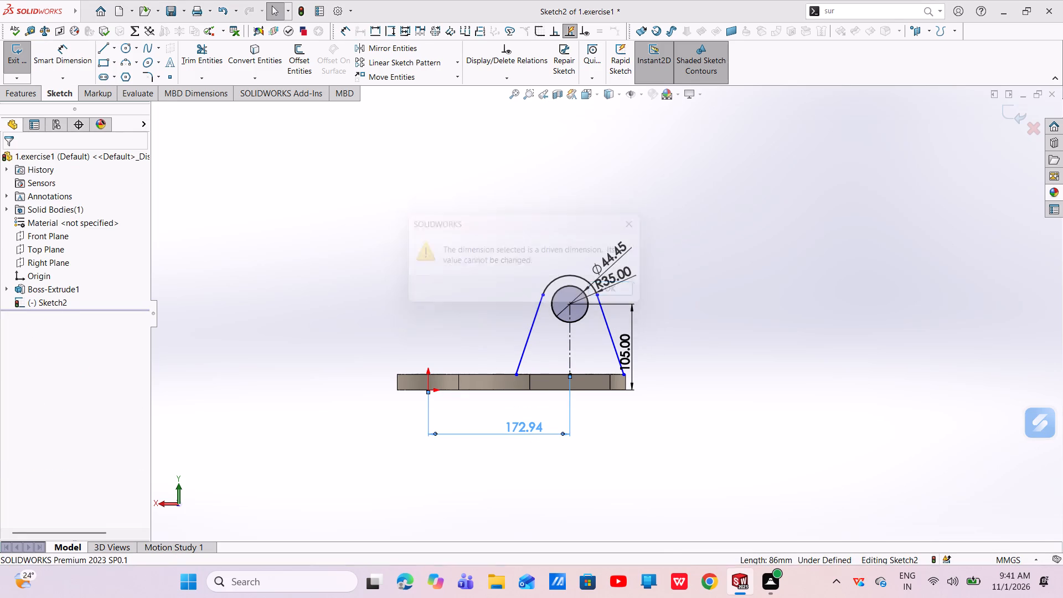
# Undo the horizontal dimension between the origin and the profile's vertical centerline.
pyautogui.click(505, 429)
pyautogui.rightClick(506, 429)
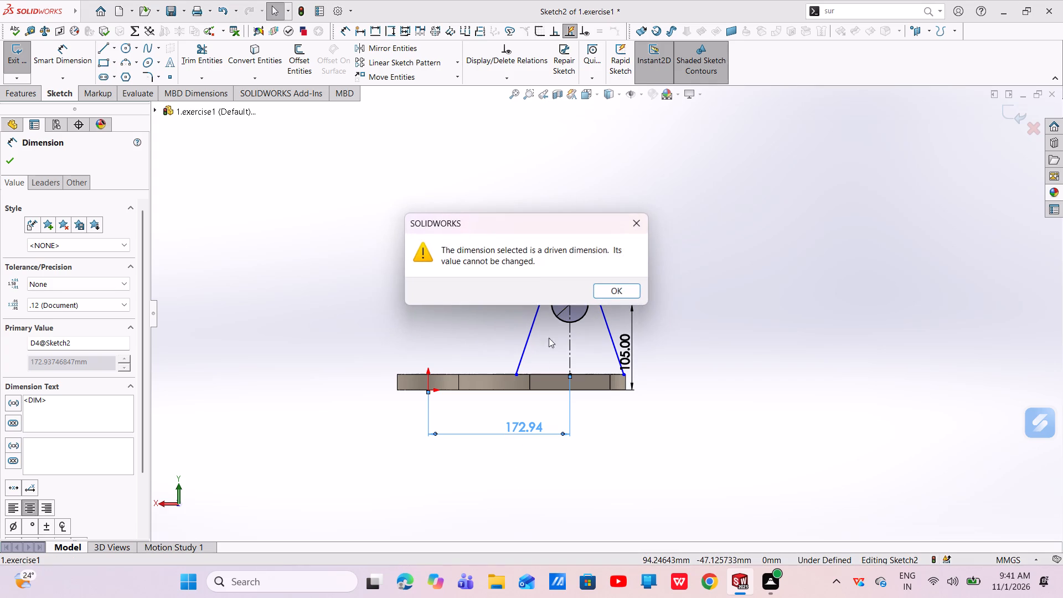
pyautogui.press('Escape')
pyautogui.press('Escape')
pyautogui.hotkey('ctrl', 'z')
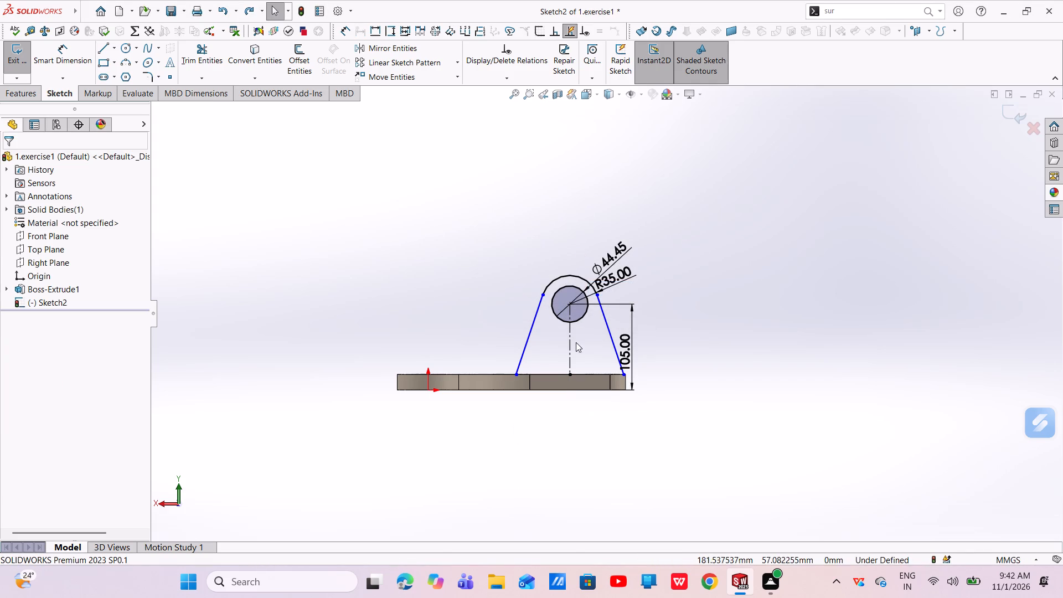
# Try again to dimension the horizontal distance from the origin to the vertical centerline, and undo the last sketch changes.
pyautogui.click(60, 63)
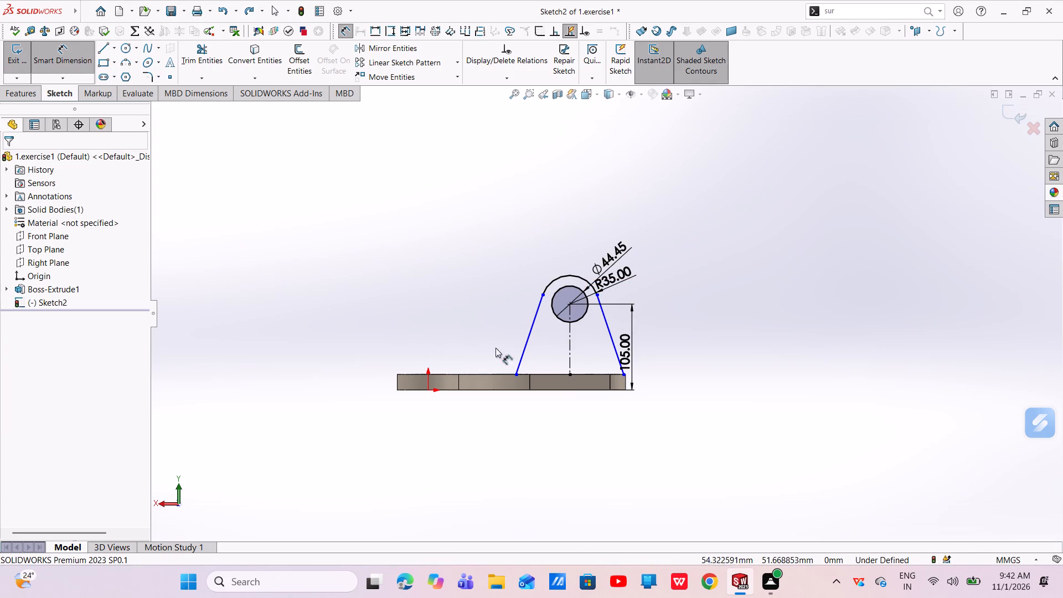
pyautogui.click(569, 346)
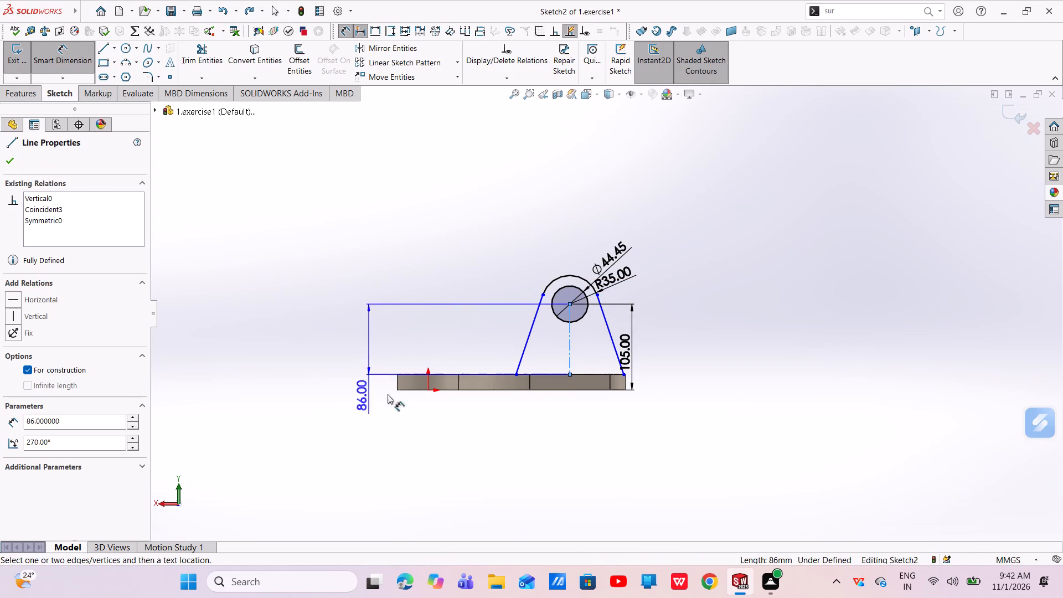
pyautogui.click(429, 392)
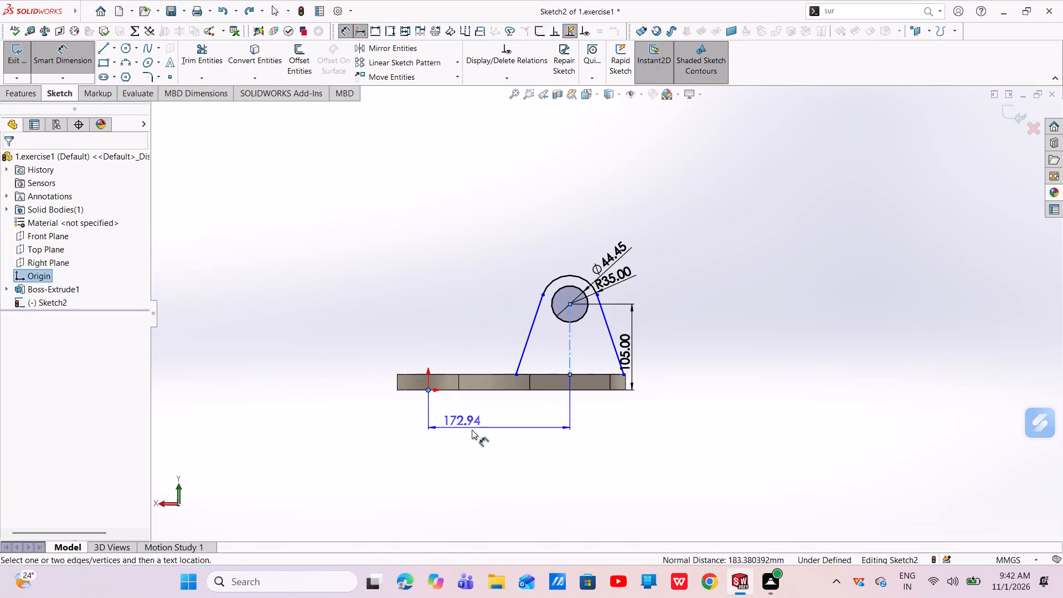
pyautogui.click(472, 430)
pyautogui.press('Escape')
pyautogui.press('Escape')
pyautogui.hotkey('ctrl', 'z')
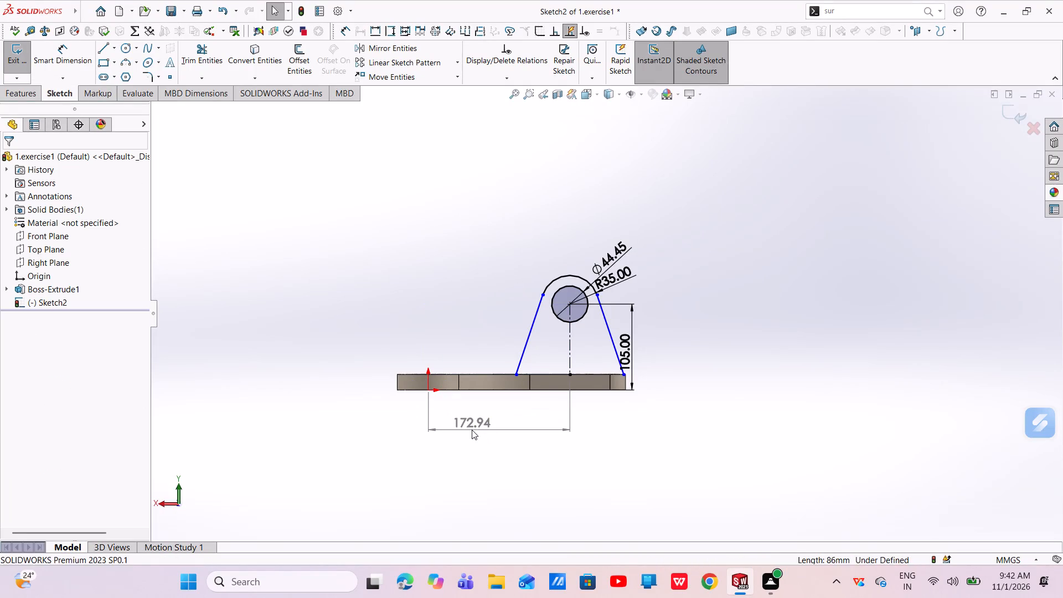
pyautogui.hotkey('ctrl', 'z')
# Delete the midpoint relation that ties the centerline's lower endpoint to the plate's upper edge.
pyautogui.scroll(-7, 568, 371)
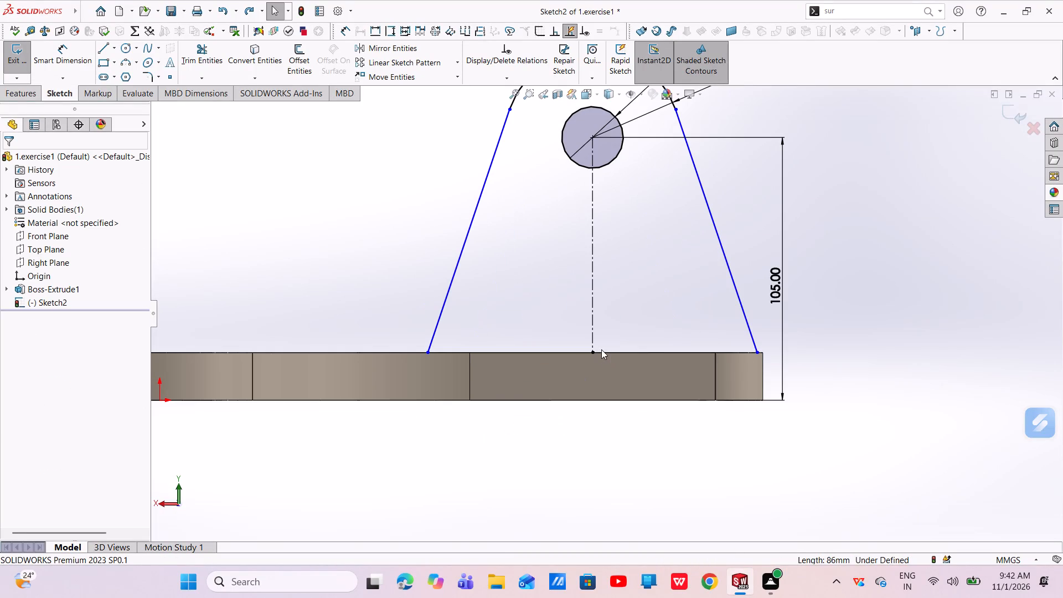
pyautogui.click(595, 352)
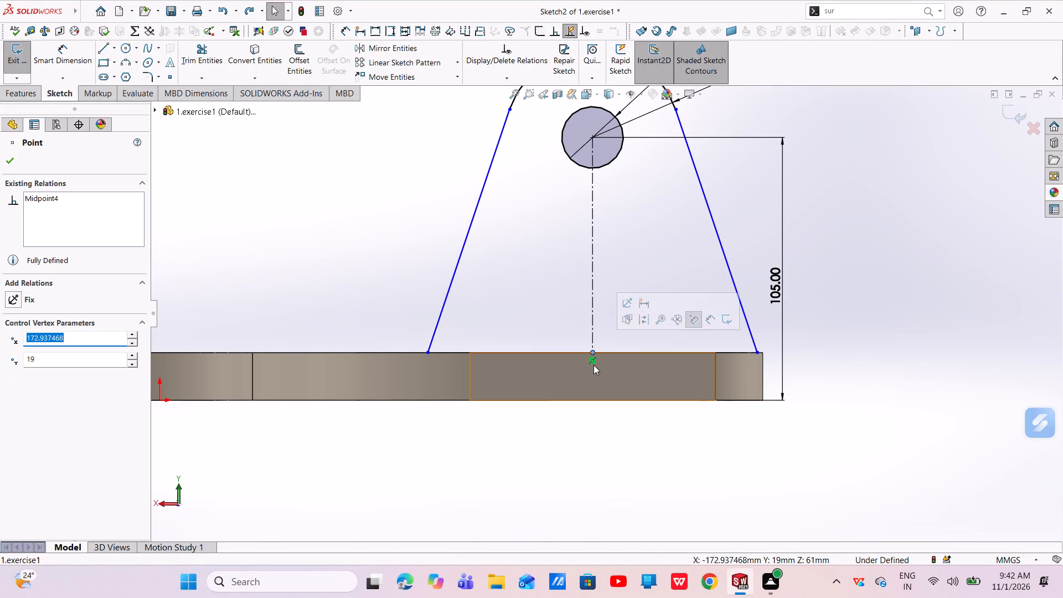
pyautogui.click(592, 362)
pyautogui.rightClick(592, 362)
pyautogui.click(629, 508)
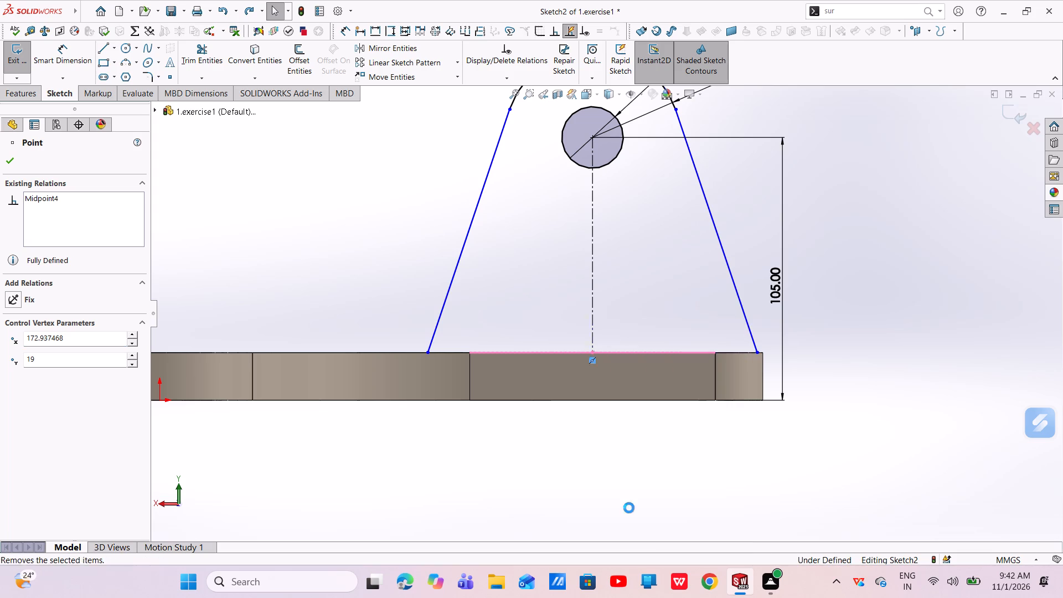
pyautogui.press('Escape')
pyautogui.scroll(4, 582, 415)
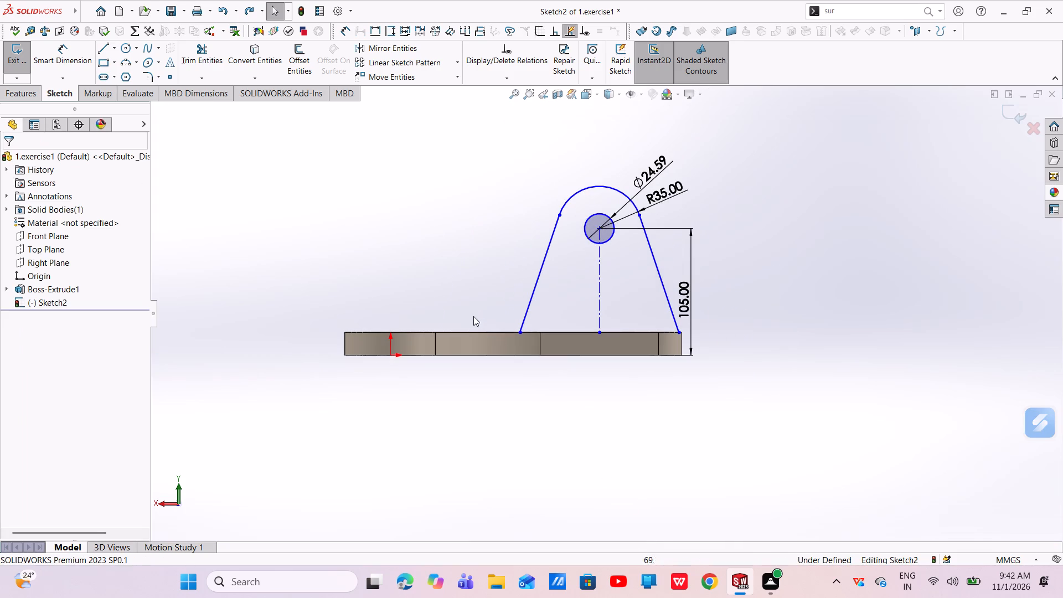
# Dimension the horizontal distance from the origin to the centerline's lower endpoint as 156 mm.
pyautogui.click(48, 63)
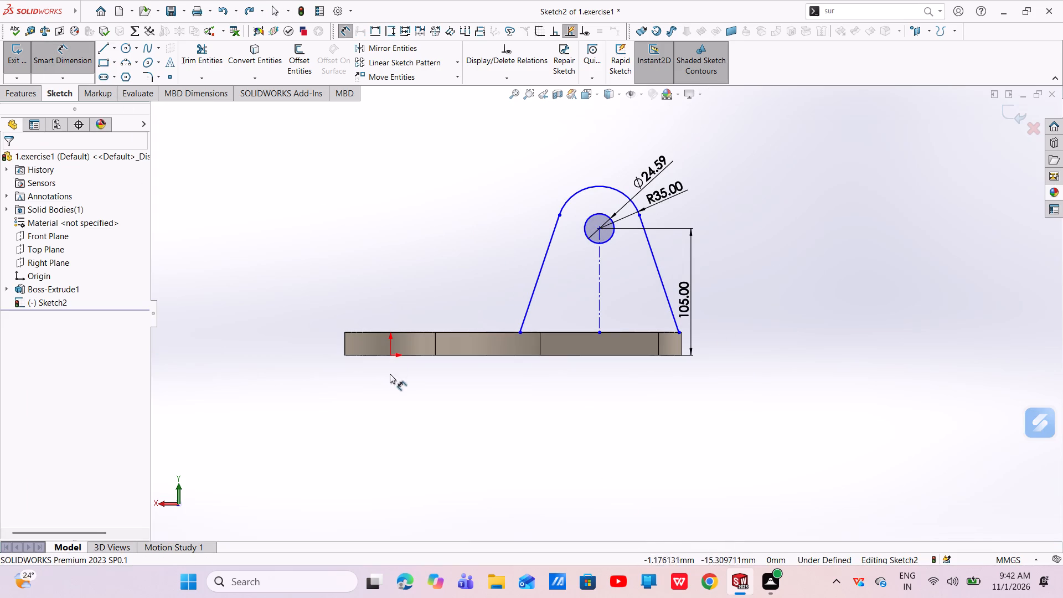
pyautogui.click(390, 356)
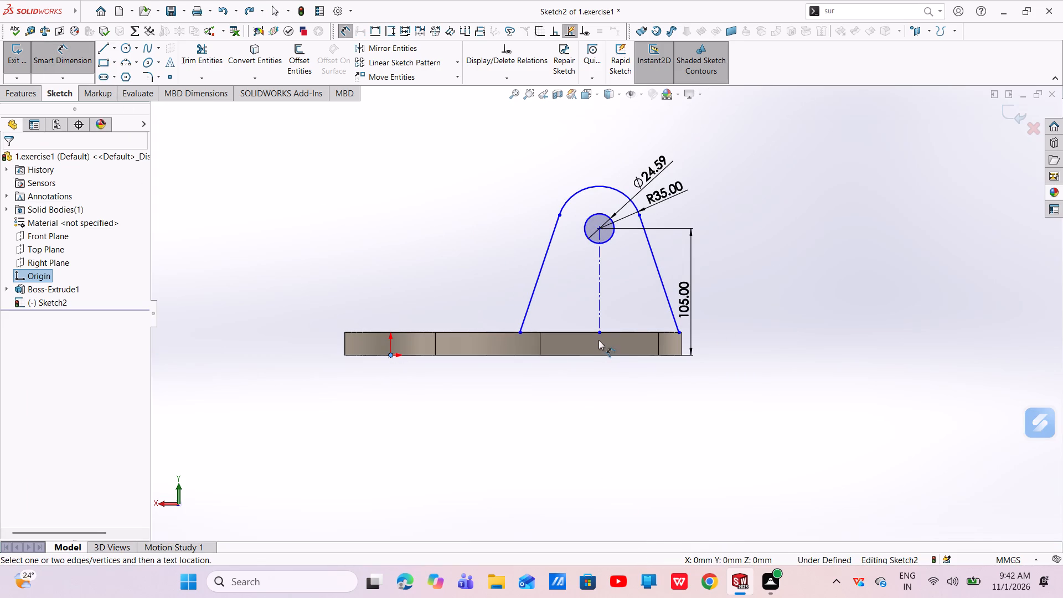
pyautogui.click(600, 335)
pyautogui.click(571, 411)
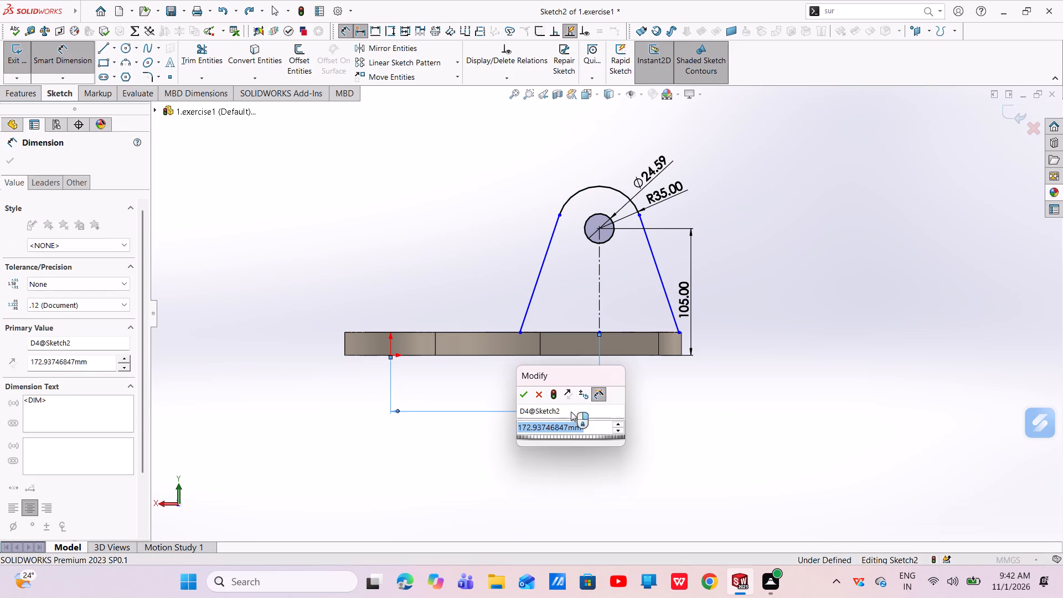
pyautogui.press('BackSpace')
pyautogui.write('15')
pyautogui.press('Return')
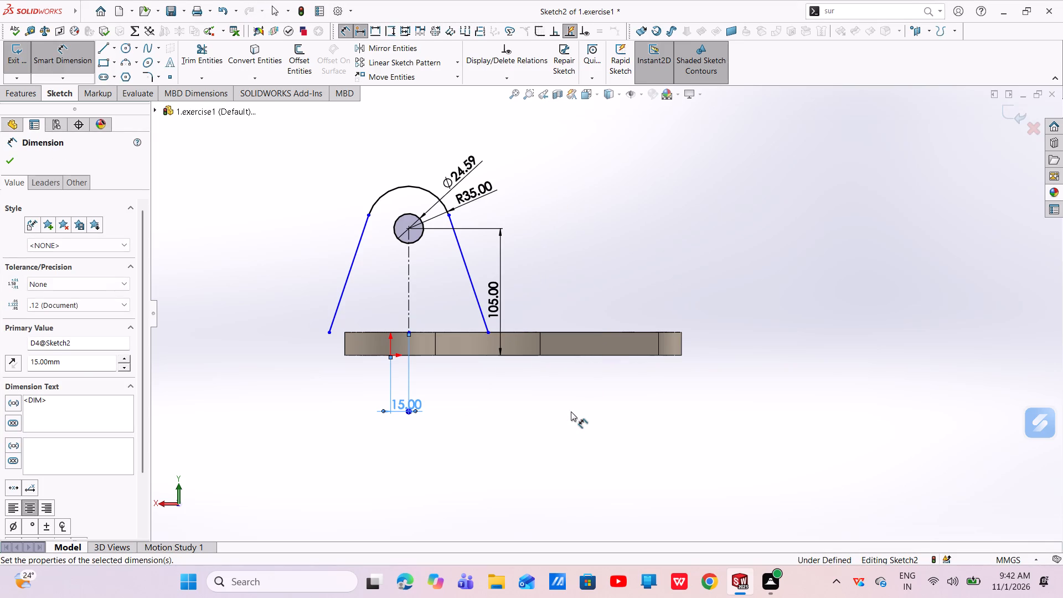
pyautogui.doubleClick(401, 405)
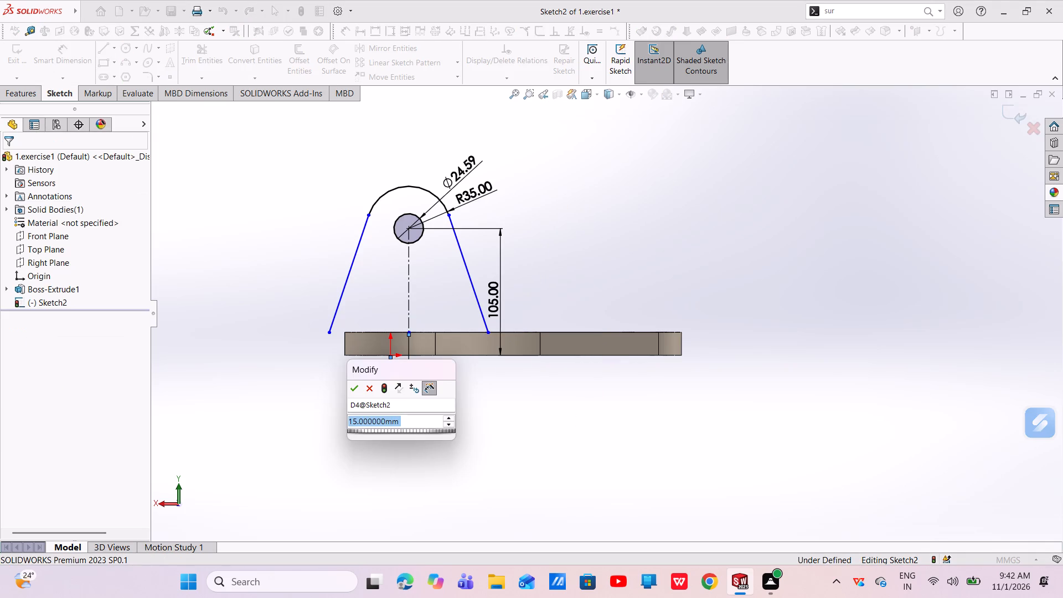
pyautogui.press('BackSpace')
pyautogui.write('156')
pyautogui.press('Return')
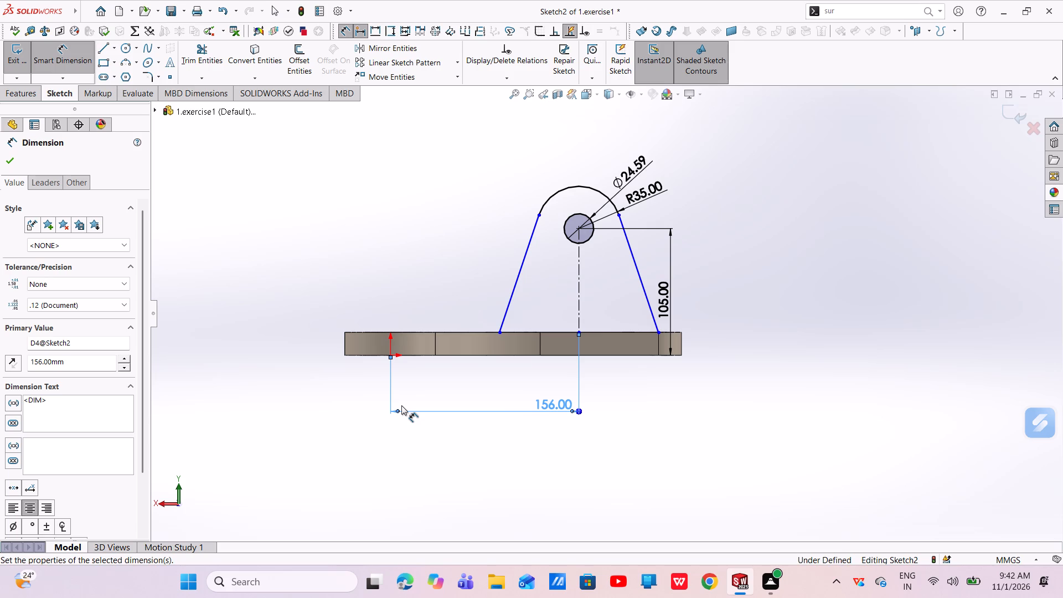
# Dimension the angle between the profile's left slanted line and the plate's upper edge as 77 degrees.
pyautogui.click(514, 293)
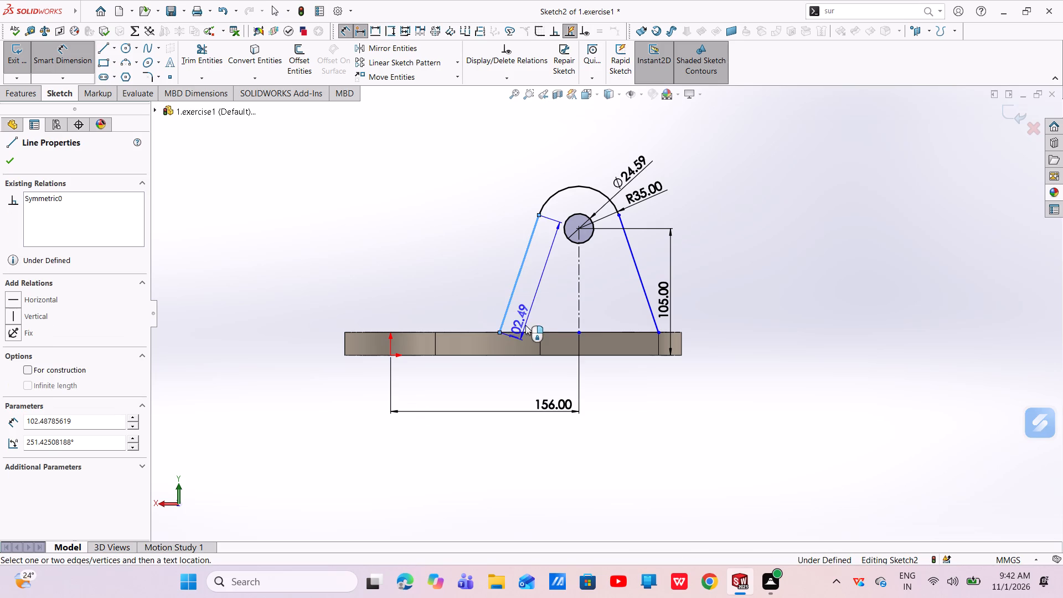
pyautogui.click(531, 332)
pyautogui.click(534, 322)
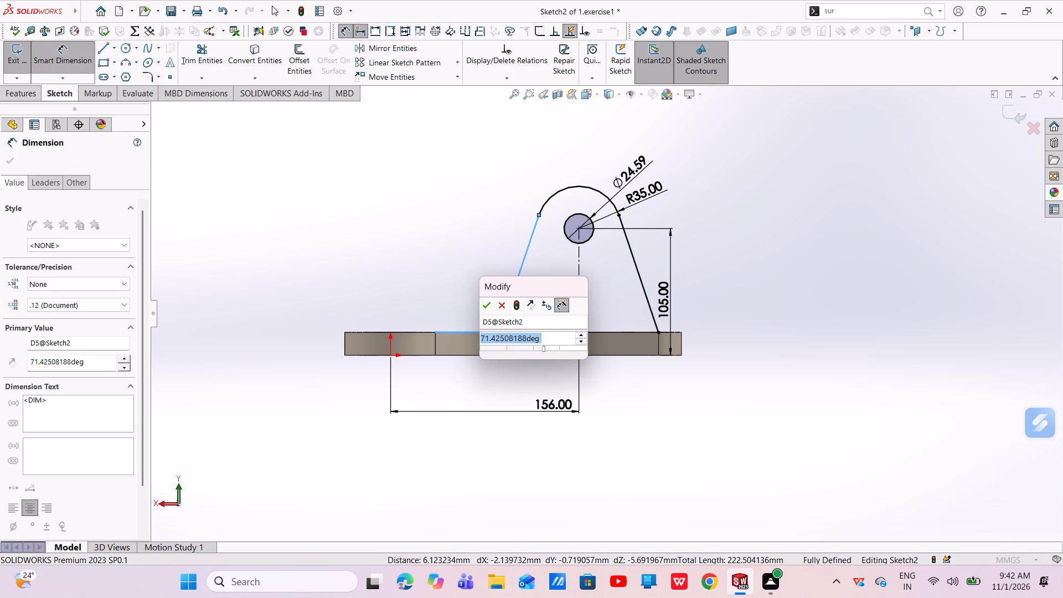
pyautogui.press('BackSpace')
pyautogui.write('77')
pyautogui.press('Return')
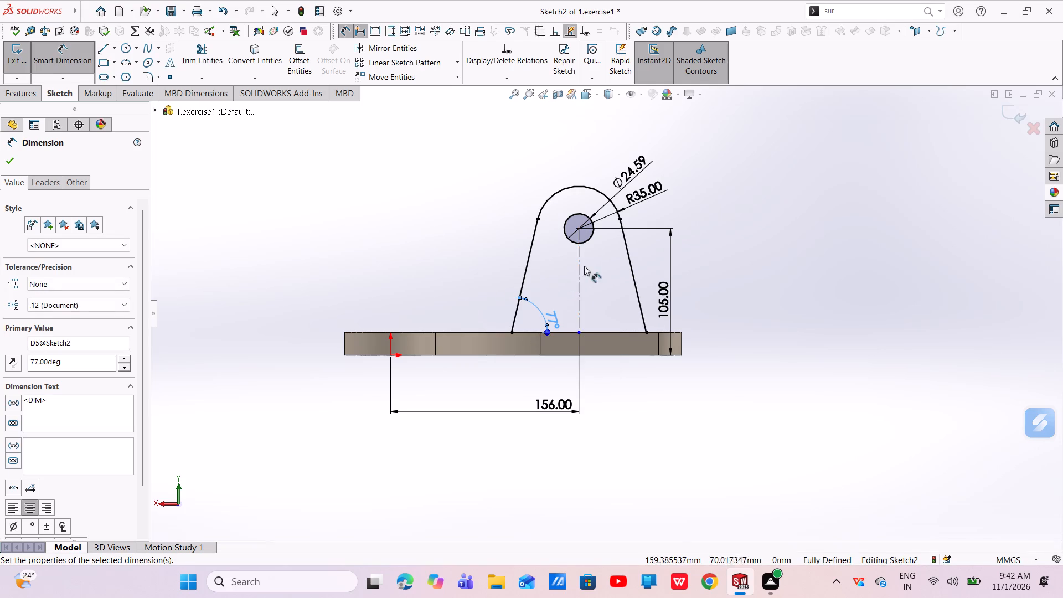
pyautogui.scroll(-1, 585, 230)
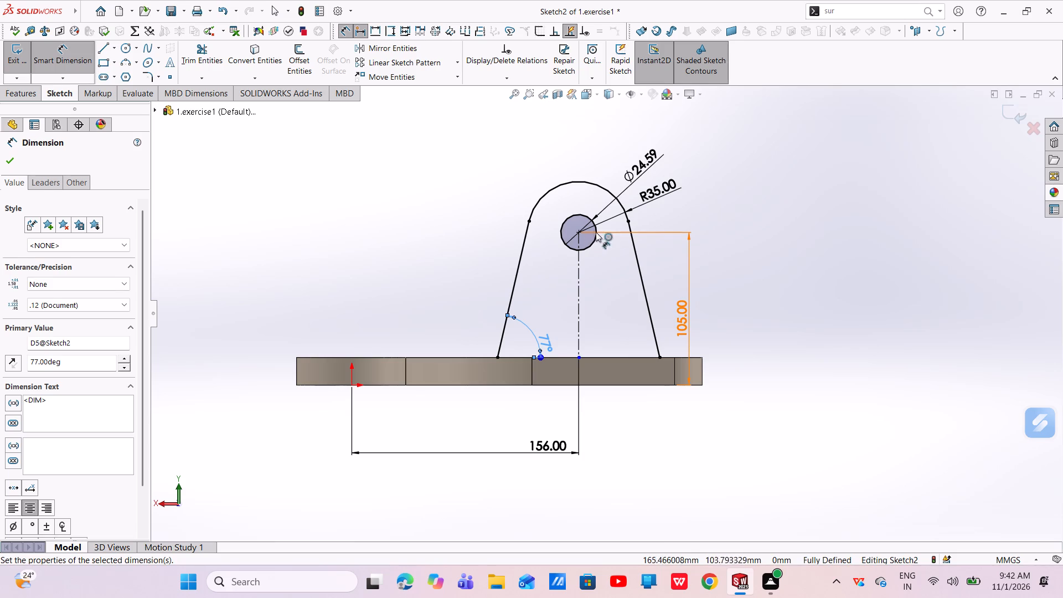
pyautogui.press('Escape')
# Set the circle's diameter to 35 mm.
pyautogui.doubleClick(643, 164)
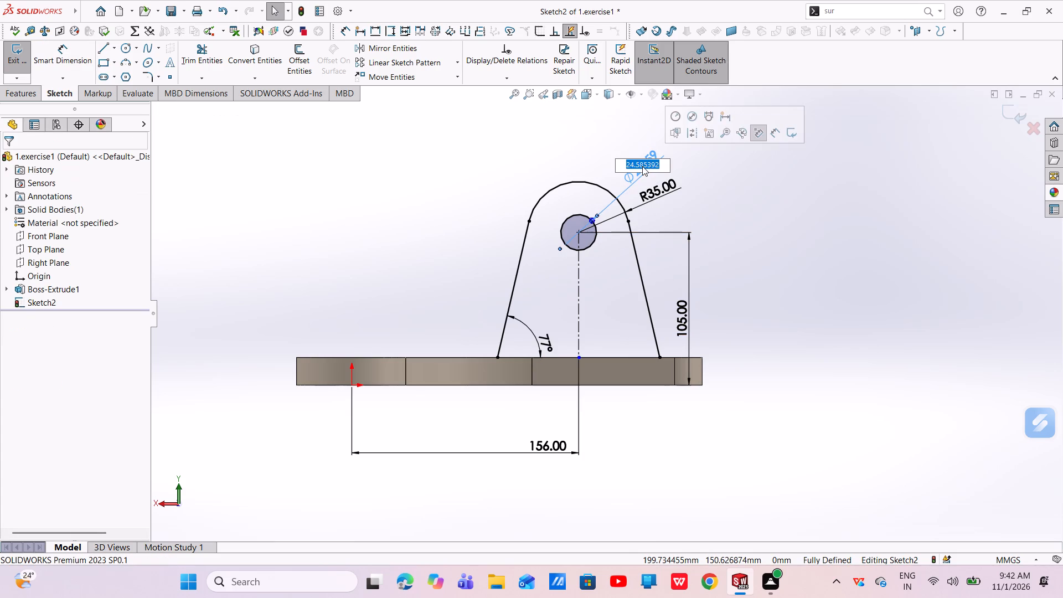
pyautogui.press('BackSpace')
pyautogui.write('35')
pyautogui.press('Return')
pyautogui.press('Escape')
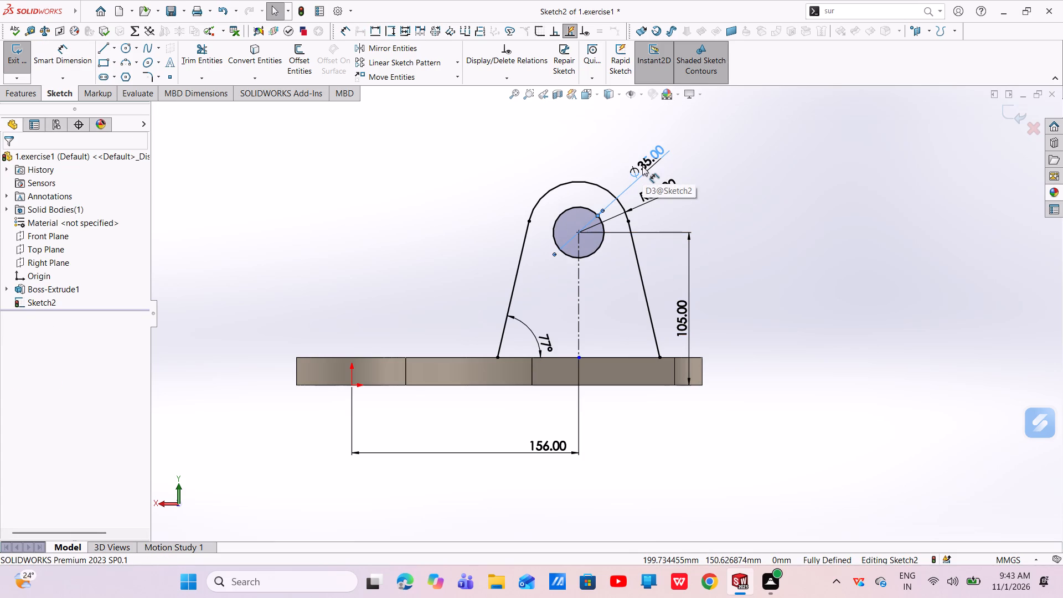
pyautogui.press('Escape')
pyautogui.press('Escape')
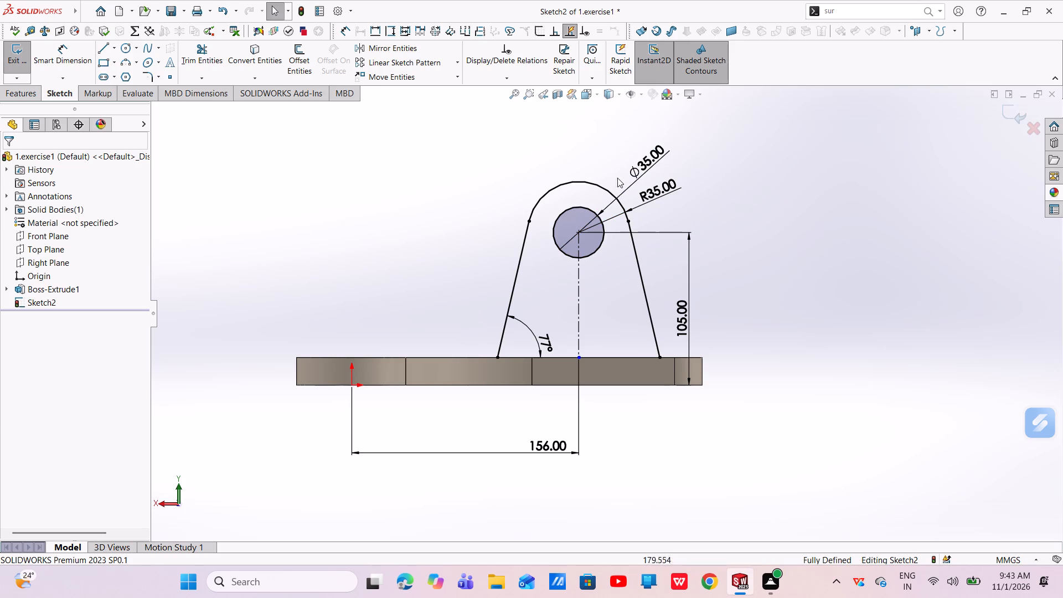
# Set the circle's diameter to 44.45 mm.
pyautogui.doubleClick(648, 156)
pyautogui.press('BackSpace')
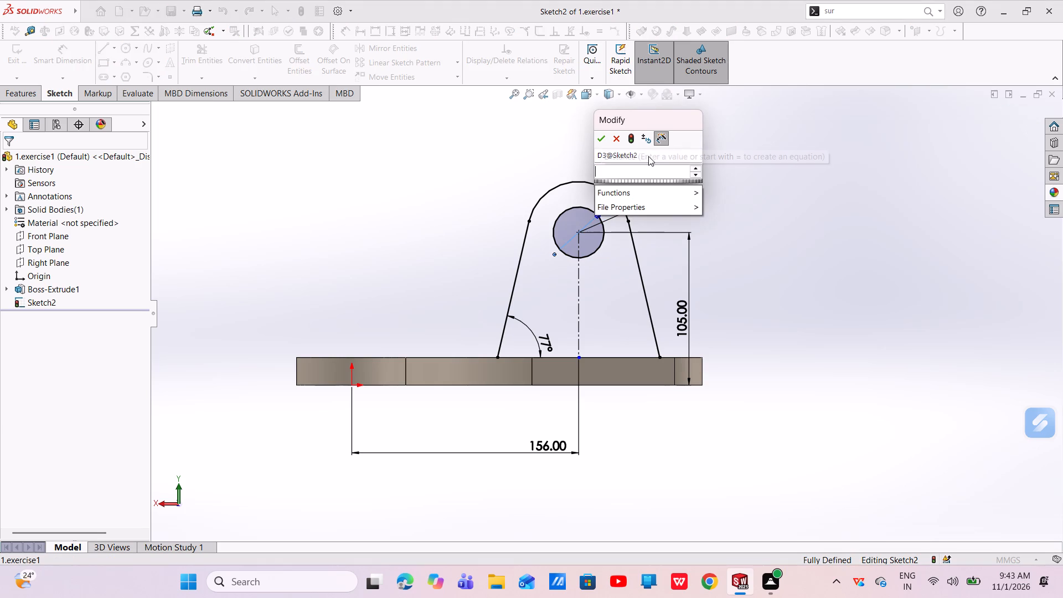
pyautogui.write('44.5')
pyautogui.press('BackSpace')
pyautogui.write('45')
pyautogui.press('Return')
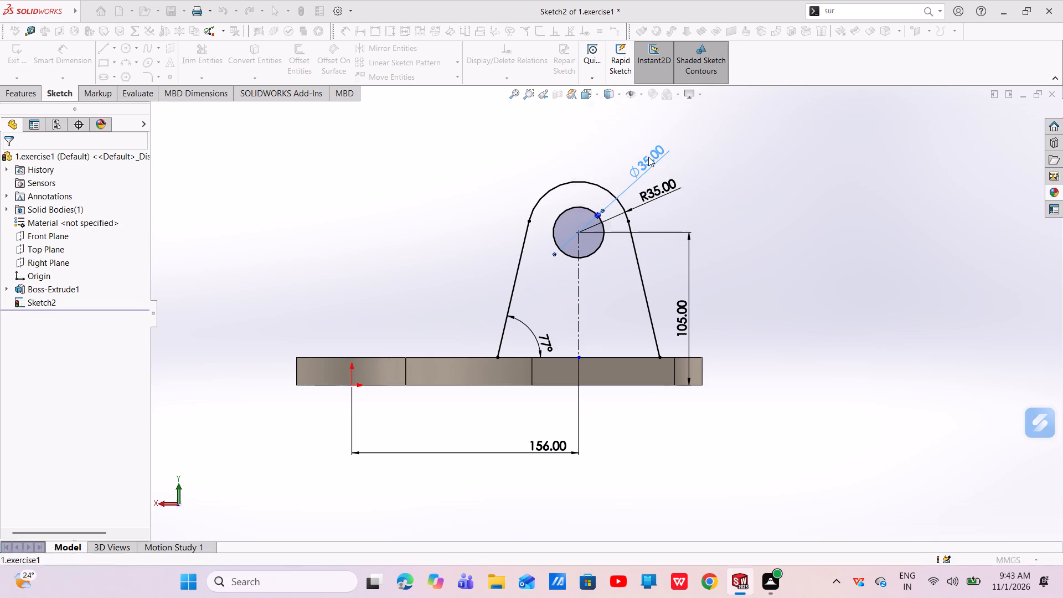
pyautogui.press('Escape')
pyautogui.press('Escape')
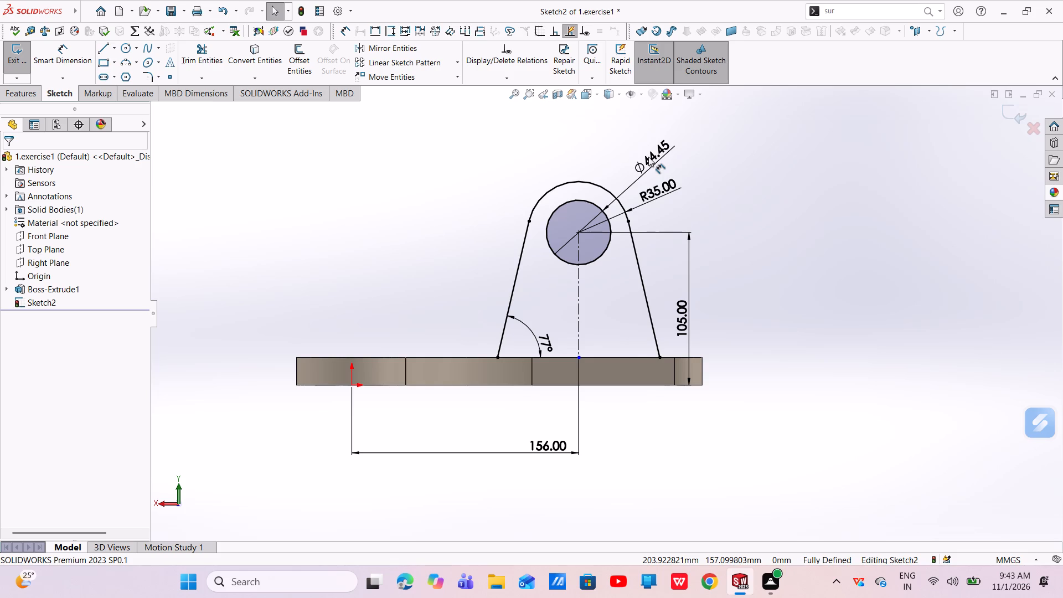
# Examine from several angles how the profile sketch meets the plate, and return to a view normal to the sketch.
pyautogui.scroll(-1, 693, 352)
pyautogui.moveTo(691, 354); pyautogui.dragTo(695, 449, button='middle')
pyautogui.moveTo(451, 347); pyautogui.dragTo(461, 347)
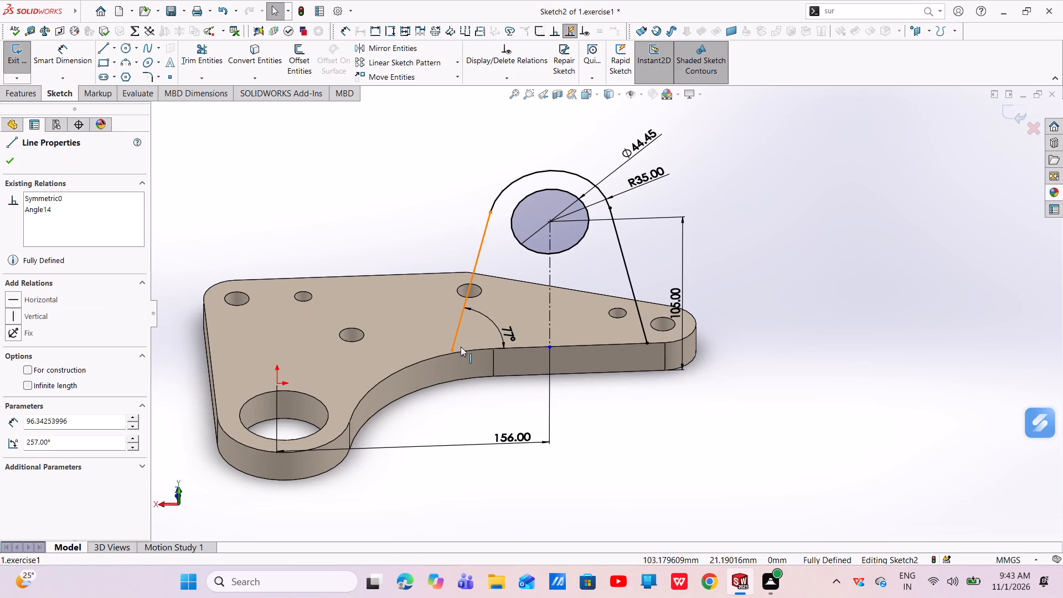
pyautogui.moveTo(461, 347); pyautogui.dragTo(487, 344)
pyautogui.moveTo(599, 404); pyautogui.dragTo(602, 262, button='middle')
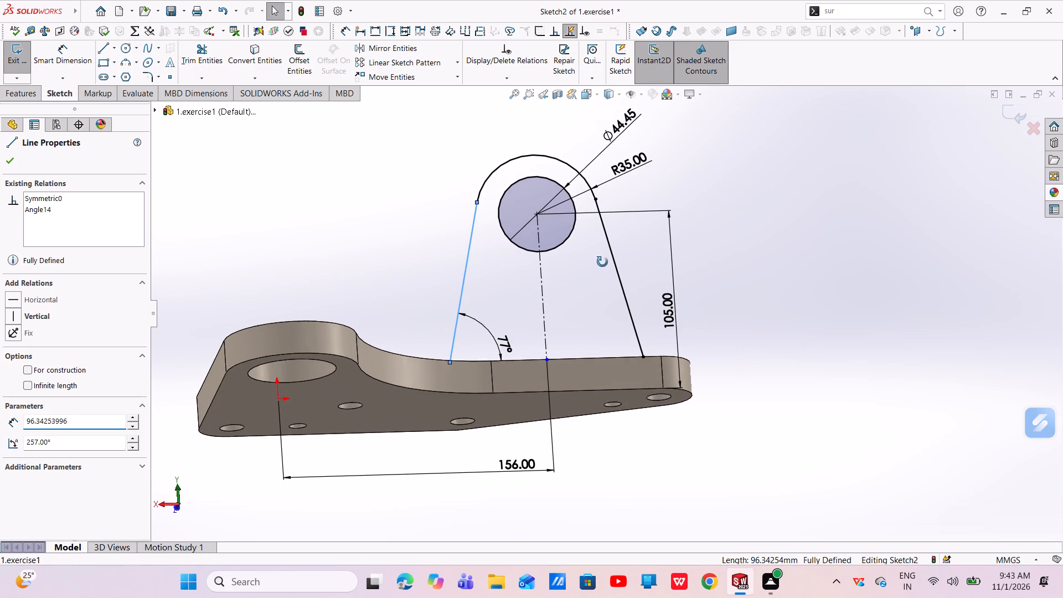
pyautogui.moveTo(602, 262); pyautogui.dragTo(602, 260, button='middle')
pyautogui.click(657, 426)
pyautogui.scroll(-2, 606, 435)
pyautogui.scroll(5, 605, 435)
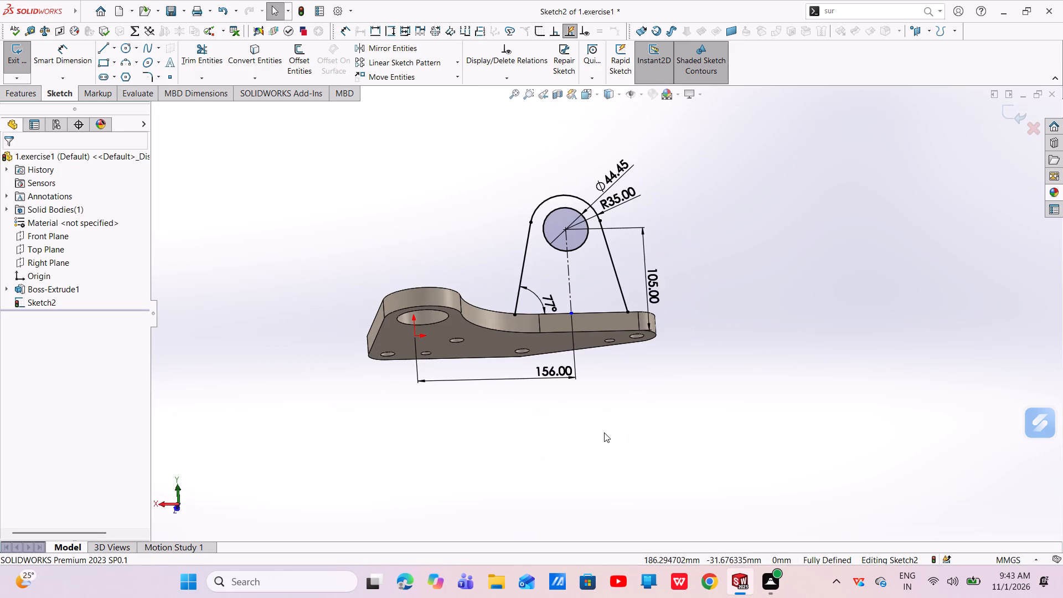
pyautogui.click(44, 303)
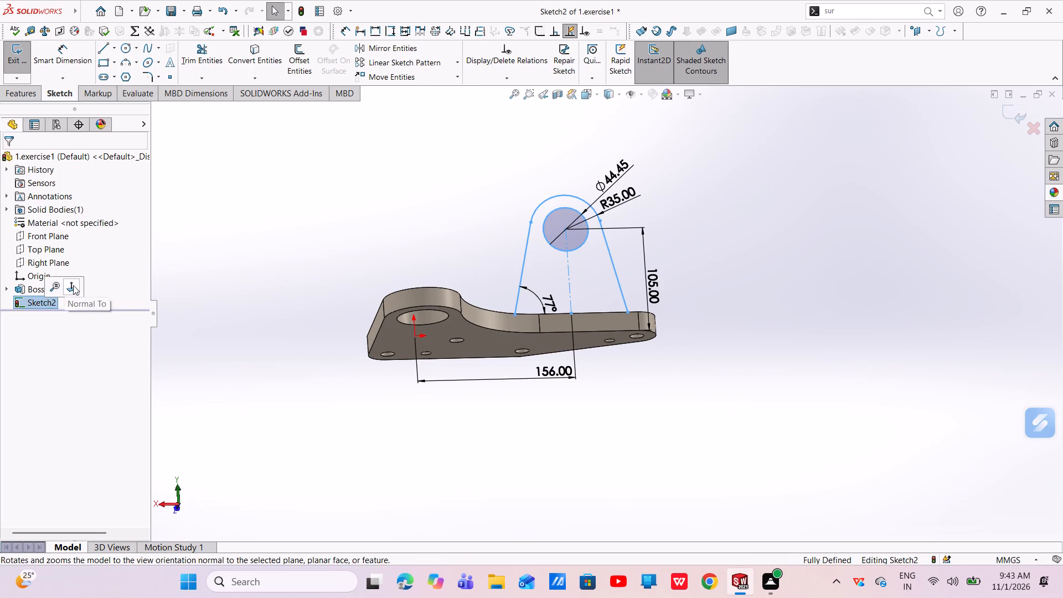
pyautogui.click(73, 285)
pyautogui.press('Escape')
pyautogui.press('Escape')
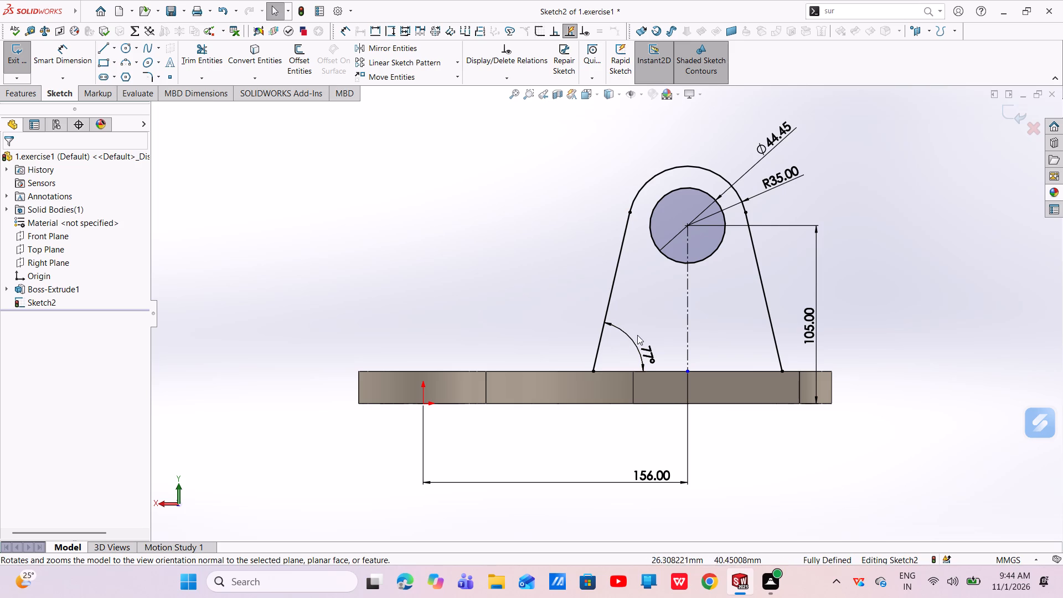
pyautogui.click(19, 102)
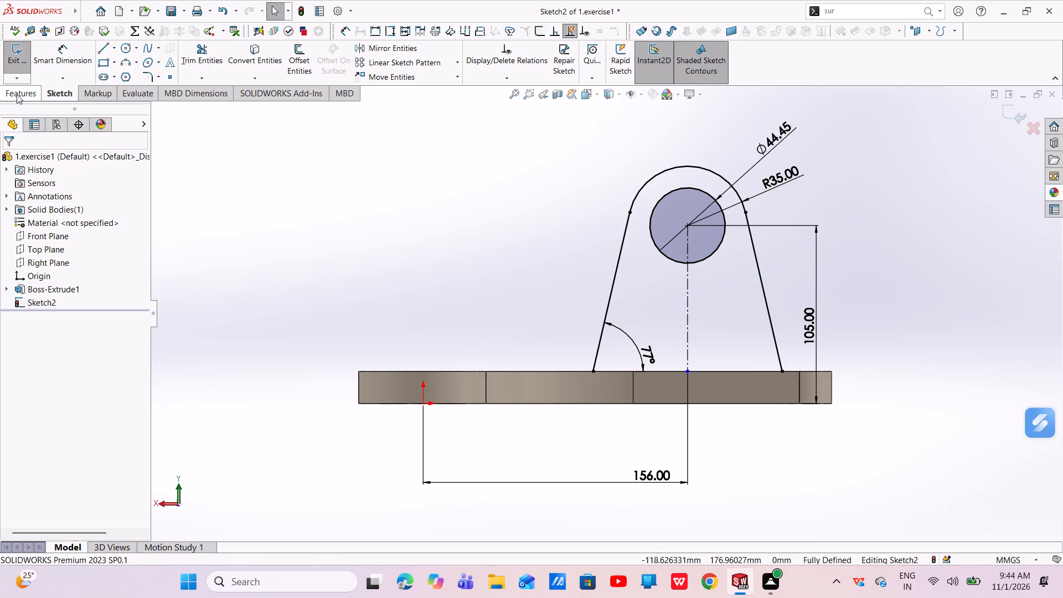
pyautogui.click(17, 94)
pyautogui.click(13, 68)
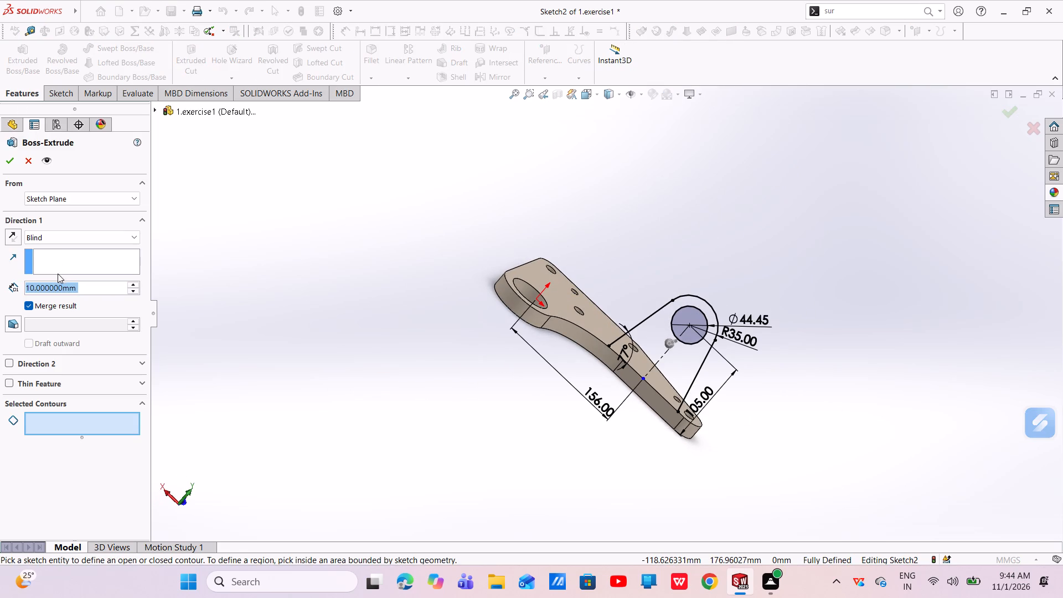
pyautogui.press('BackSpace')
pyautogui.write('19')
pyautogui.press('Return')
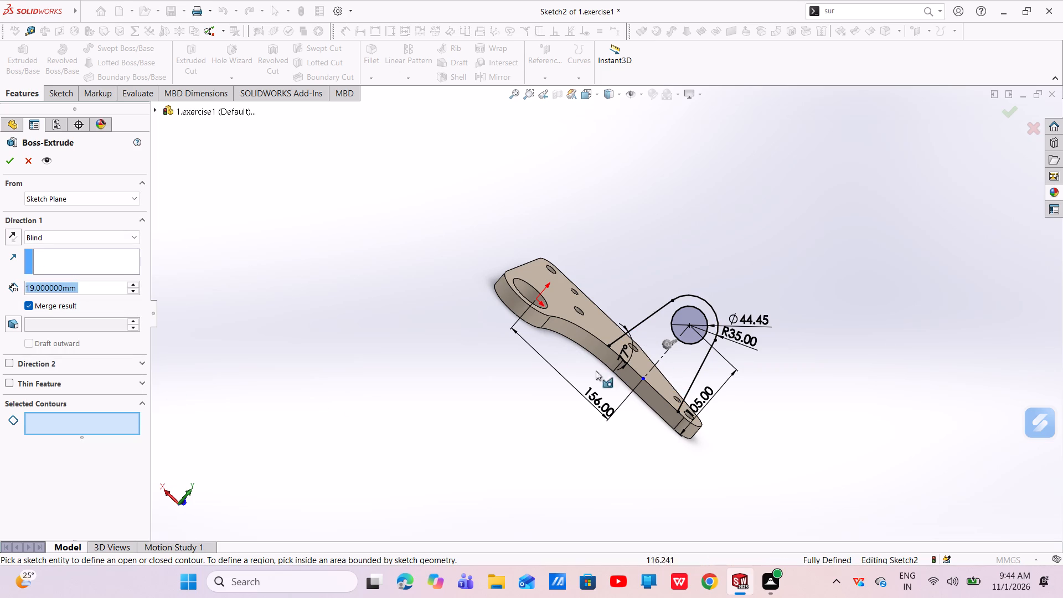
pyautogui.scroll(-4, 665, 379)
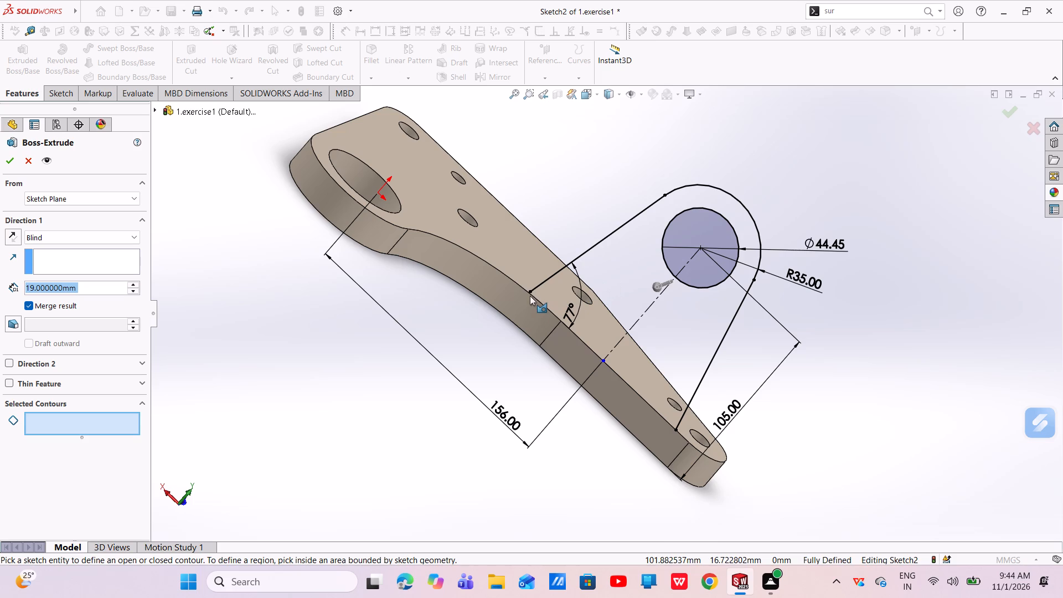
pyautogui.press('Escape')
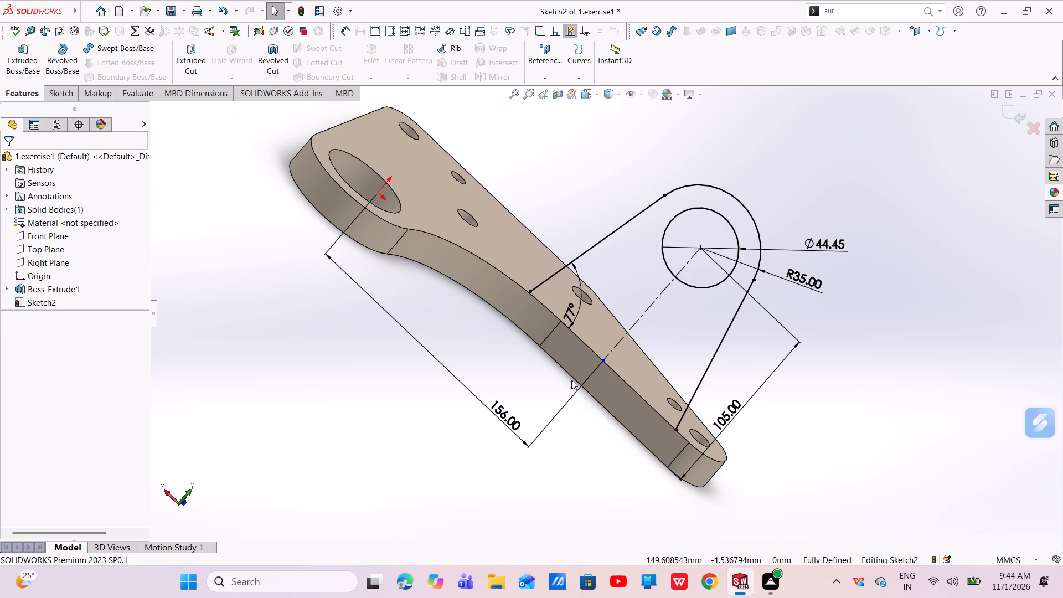
# Close the upright's profile with a line along the plate's upper edge, joining the lower ends of the two slanted lines.
pyautogui.scroll(-4, 576, 382)
pyautogui.scroll(1, 530, 276)
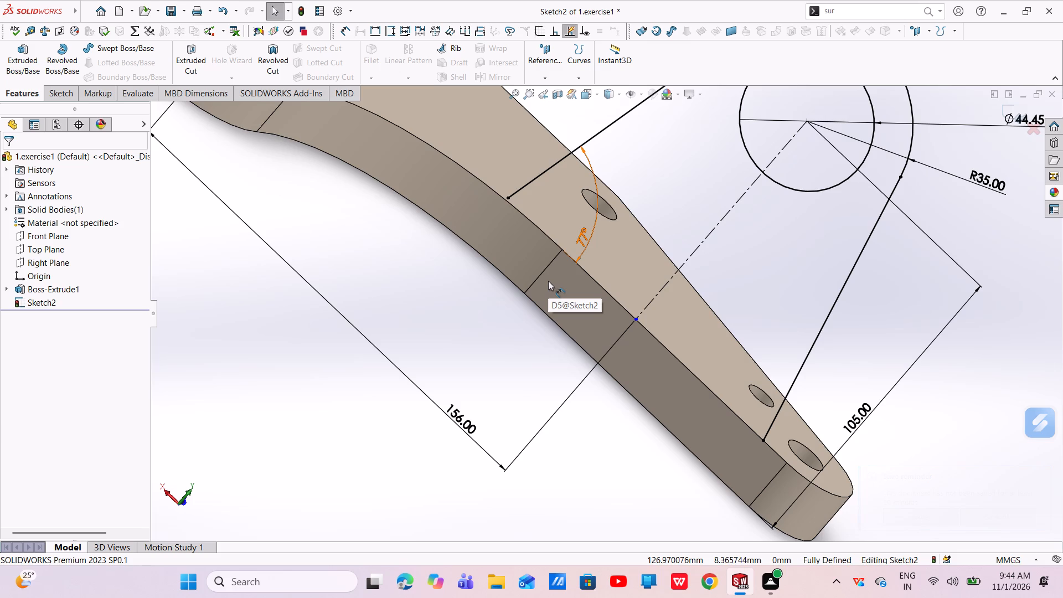
pyautogui.scroll(1, 655, 261)
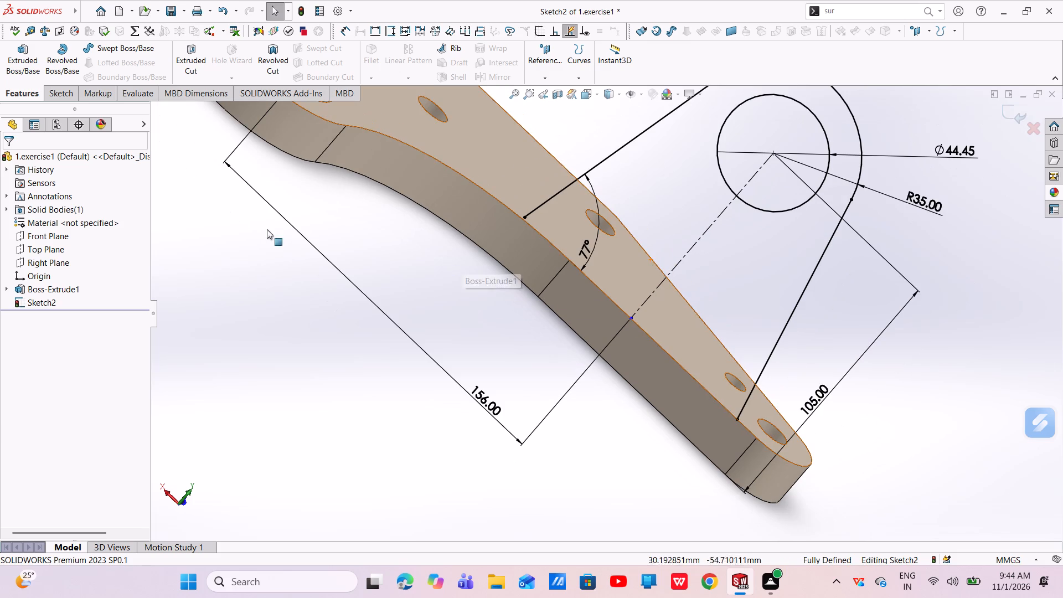
pyautogui.click(51, 100)
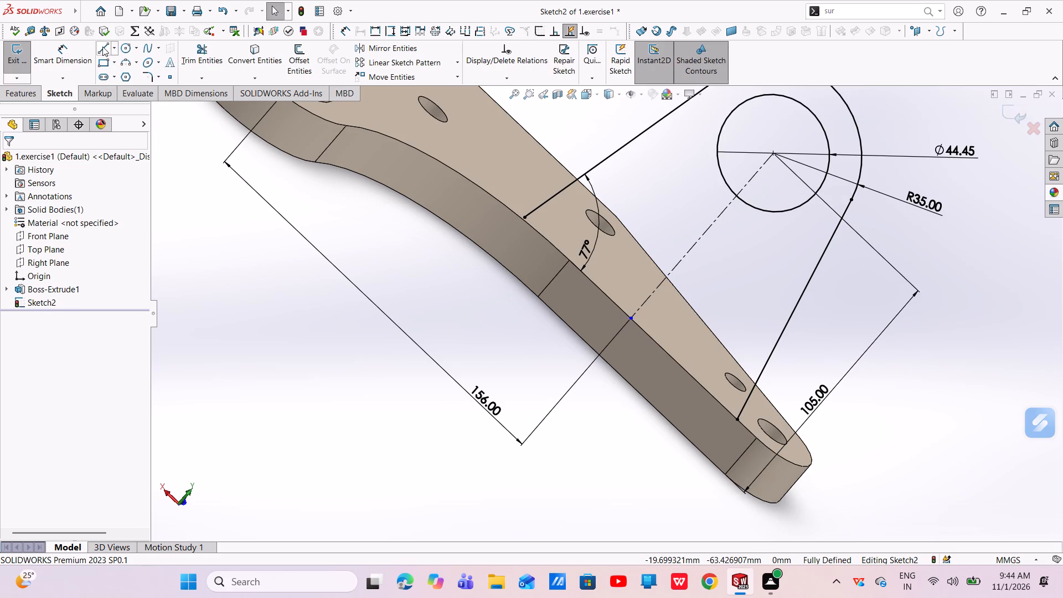
pyautogui.click(102, 47)
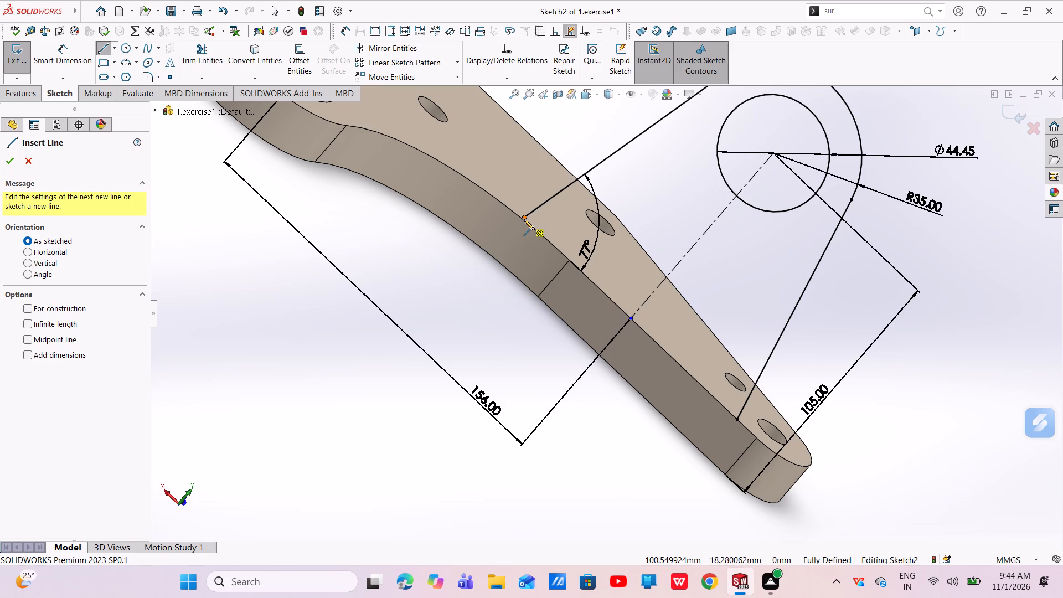
pyautogui.click(524, 219)
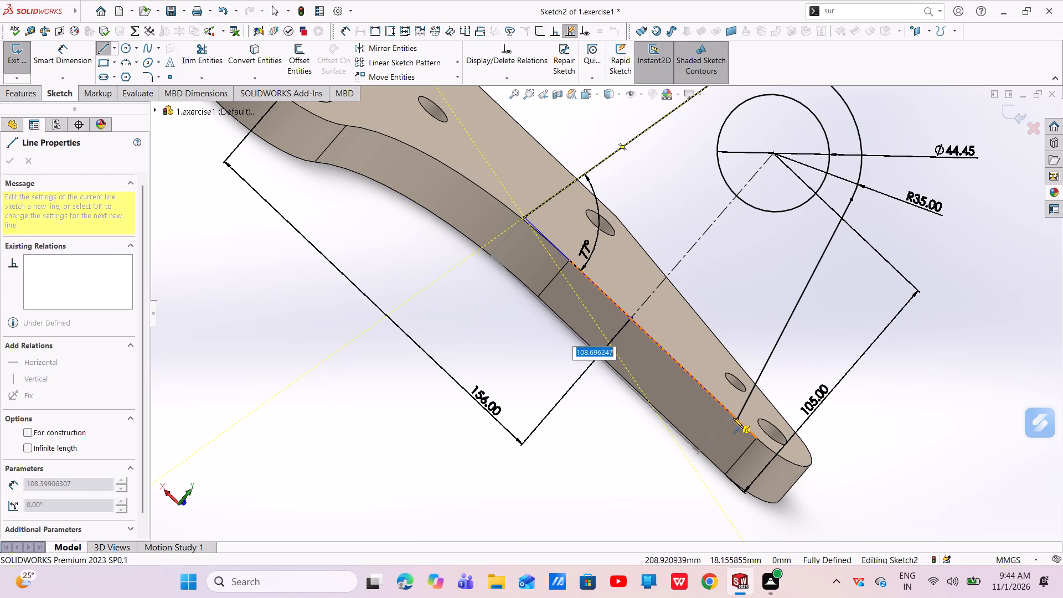
pyautogui.click(737, 420)
pyautogui.rightClick(737, 420)
pyautogui.click(747, 427)
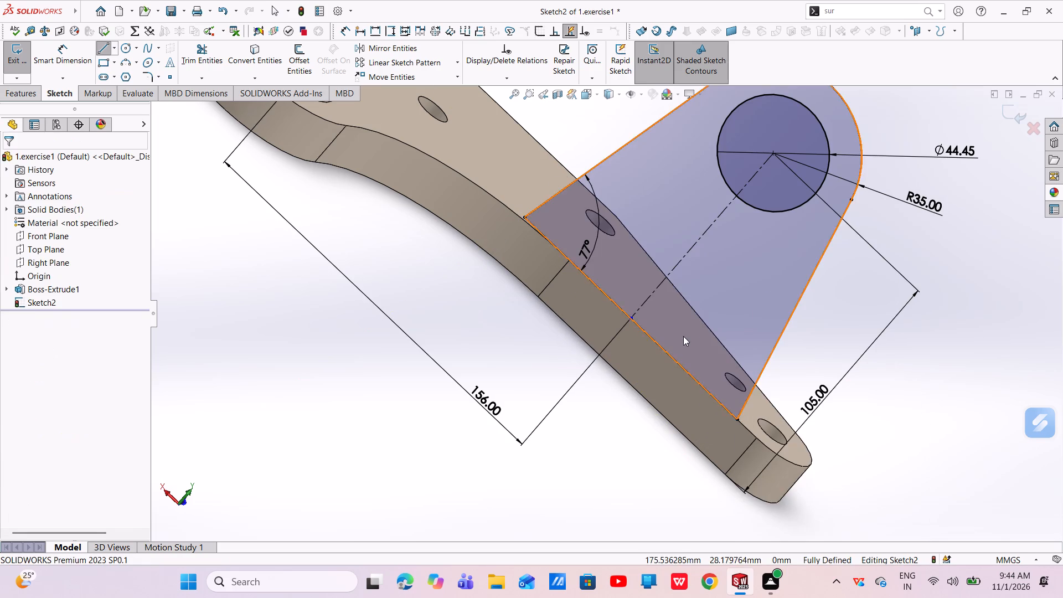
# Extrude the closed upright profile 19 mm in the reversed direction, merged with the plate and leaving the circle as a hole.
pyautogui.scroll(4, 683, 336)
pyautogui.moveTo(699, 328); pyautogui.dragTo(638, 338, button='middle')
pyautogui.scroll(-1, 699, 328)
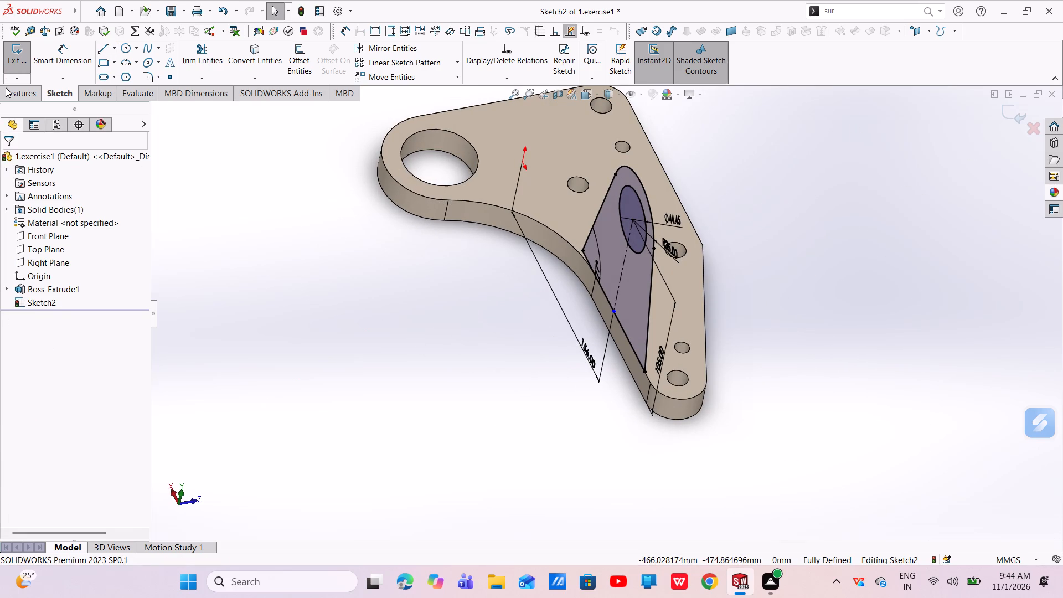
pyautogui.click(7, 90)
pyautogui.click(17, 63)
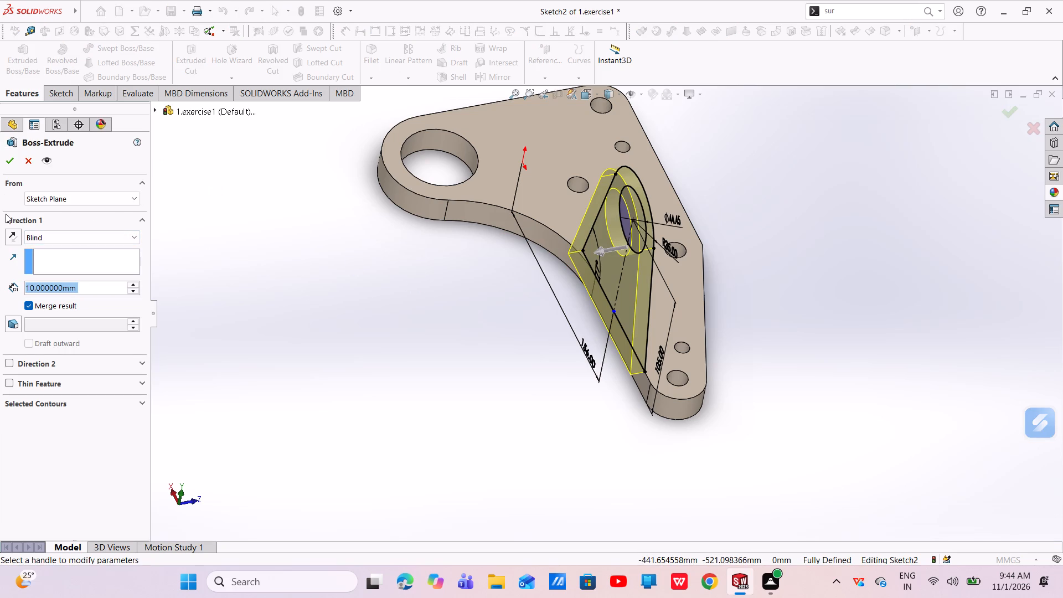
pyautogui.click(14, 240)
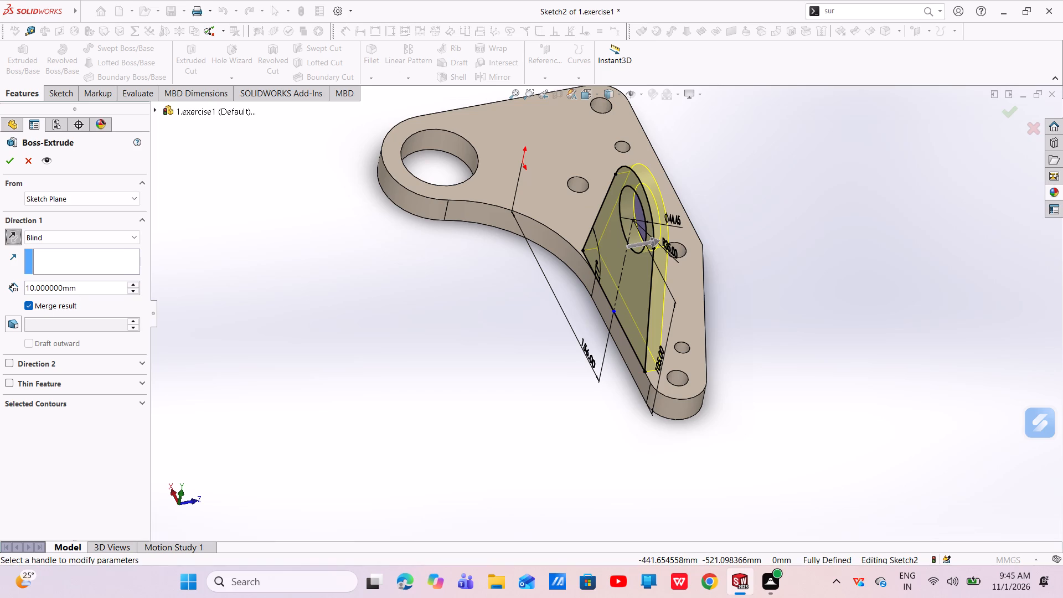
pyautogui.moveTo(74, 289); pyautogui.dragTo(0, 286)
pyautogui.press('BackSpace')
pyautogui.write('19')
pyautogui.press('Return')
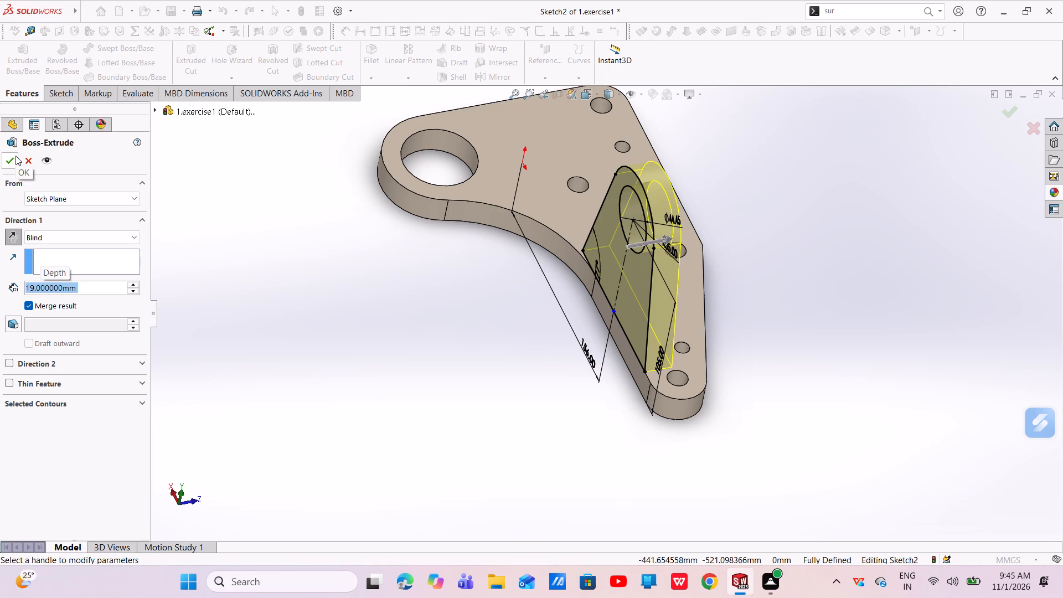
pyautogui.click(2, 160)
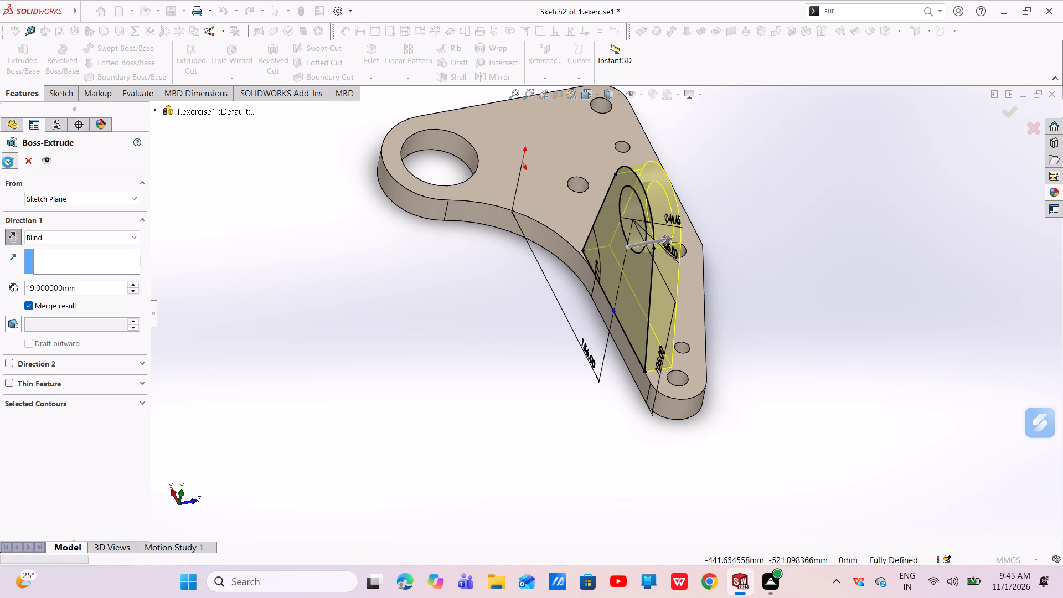
# Examine from several angles how the extruded upright meets the plate's curved and straight sides.
pyautogui.scroll(-5, 660, 252)
pyautogui.moveTo(563, 337); pyautogui.dragTo(637, 301, button='middle')
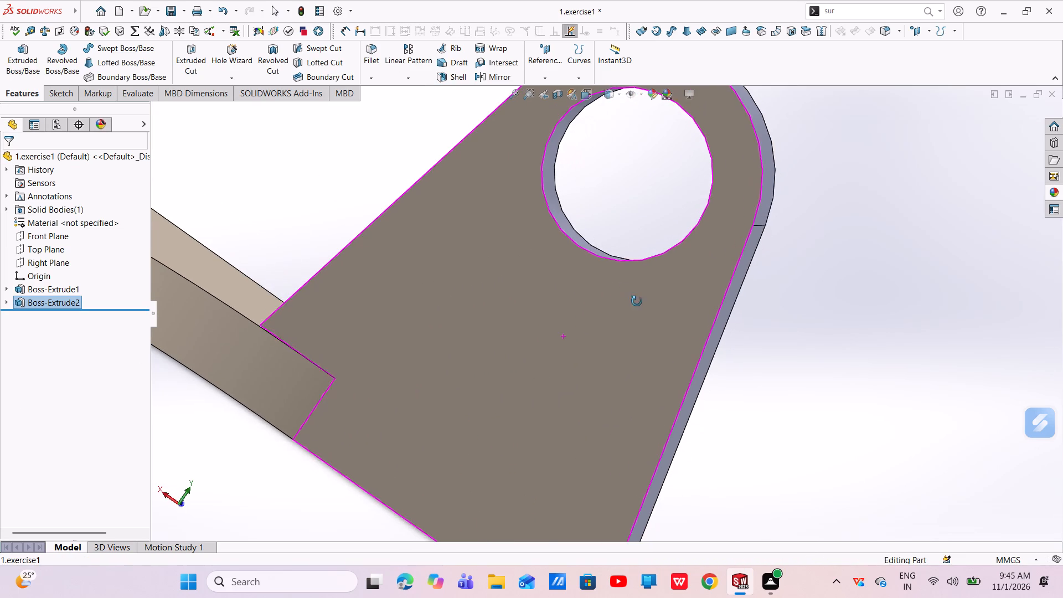
pyautogui.moveTo(637, 301); pyautogui.dragTo(641, 308, button='middle')
pyautogui.scroll(-6, 328, 344)
pyautogui.scroll(7, 314, 358)
pyautogui.moveTo(523, 321); pyautogui.dragTo(514, 321, button='middle')
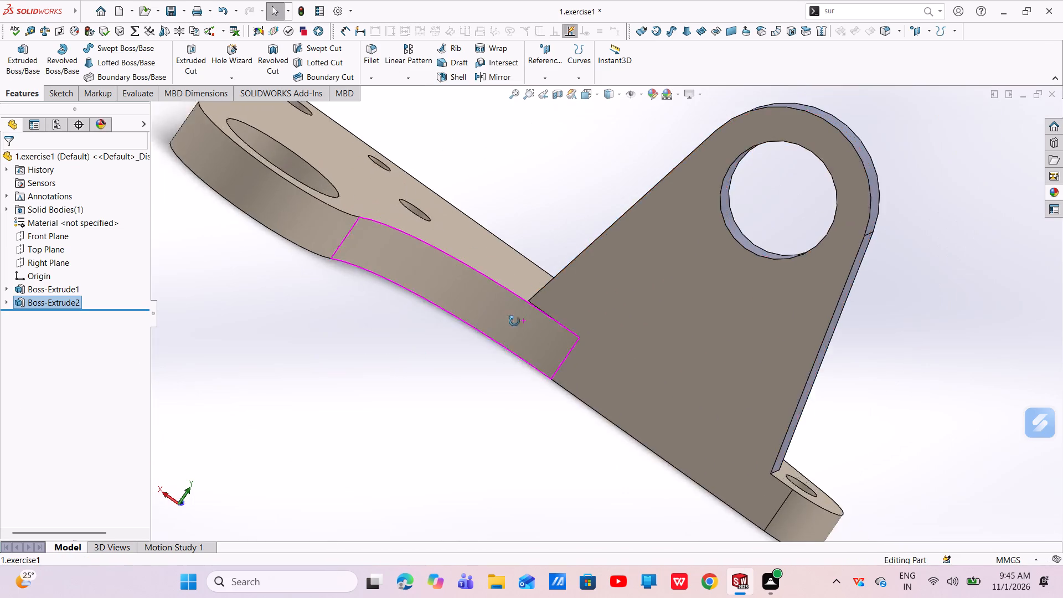
pyautogui.moveTo(514, 321); pyautogui.dragTo(458, 334, button='middle')
pyautogui.scroll(1, 457, 339)
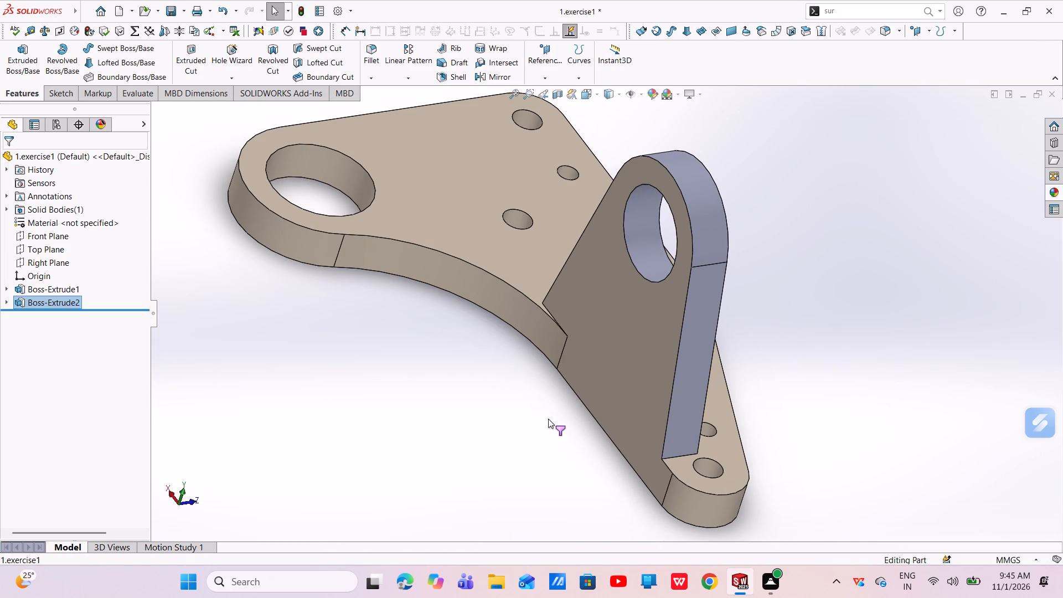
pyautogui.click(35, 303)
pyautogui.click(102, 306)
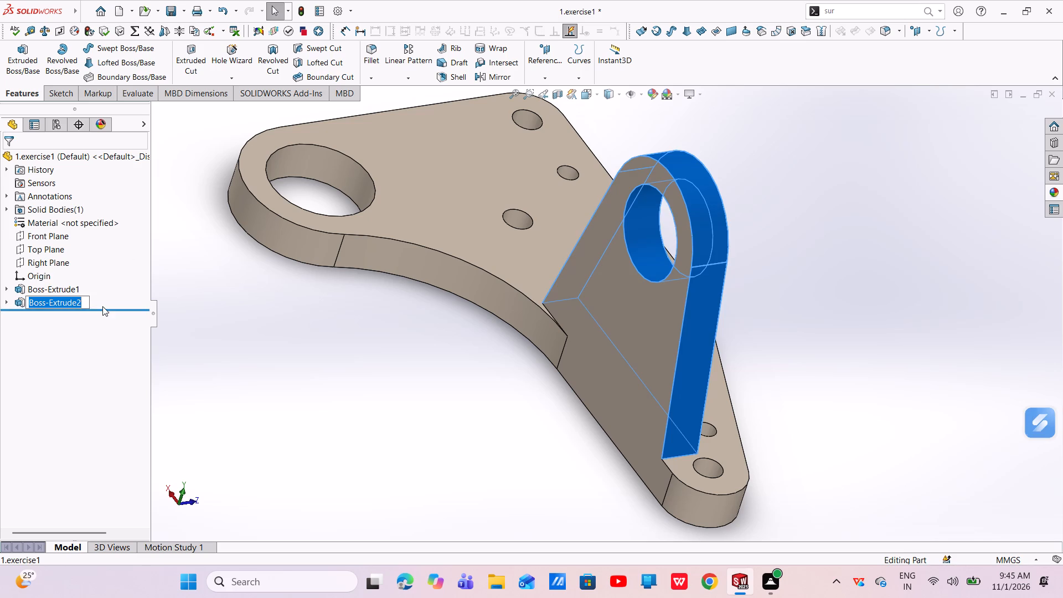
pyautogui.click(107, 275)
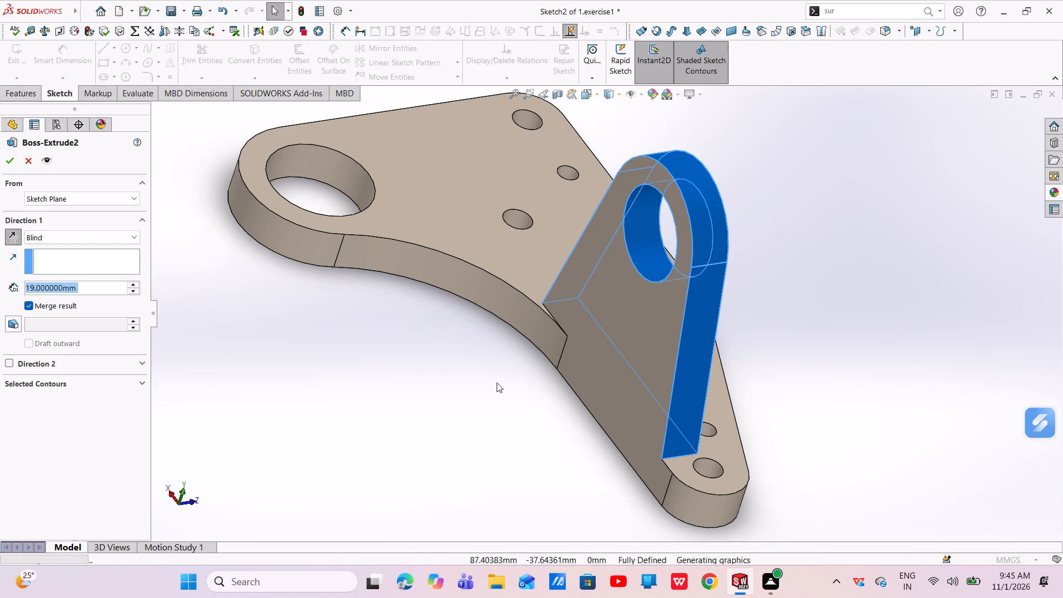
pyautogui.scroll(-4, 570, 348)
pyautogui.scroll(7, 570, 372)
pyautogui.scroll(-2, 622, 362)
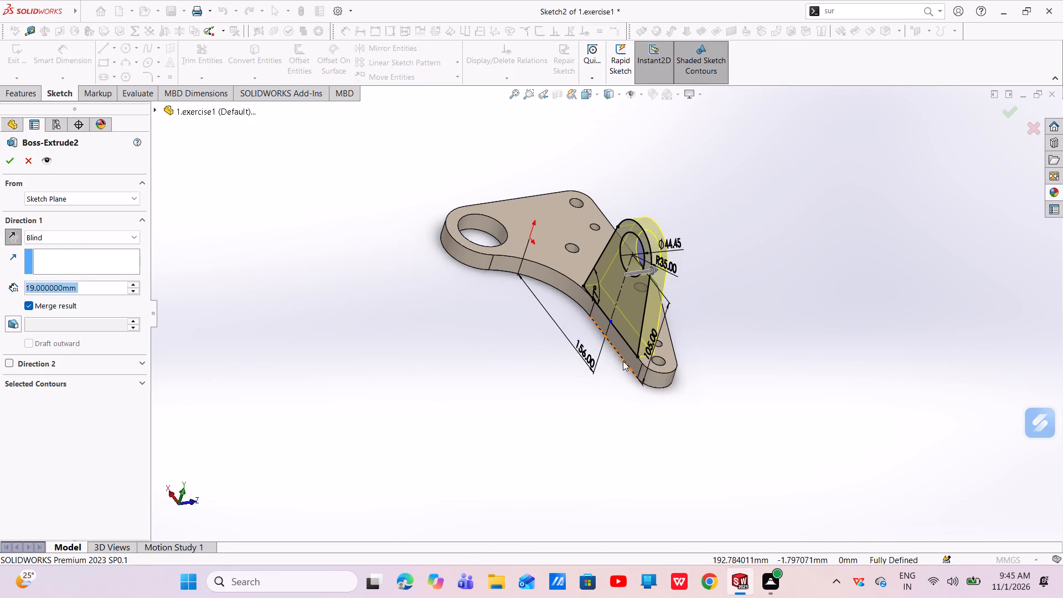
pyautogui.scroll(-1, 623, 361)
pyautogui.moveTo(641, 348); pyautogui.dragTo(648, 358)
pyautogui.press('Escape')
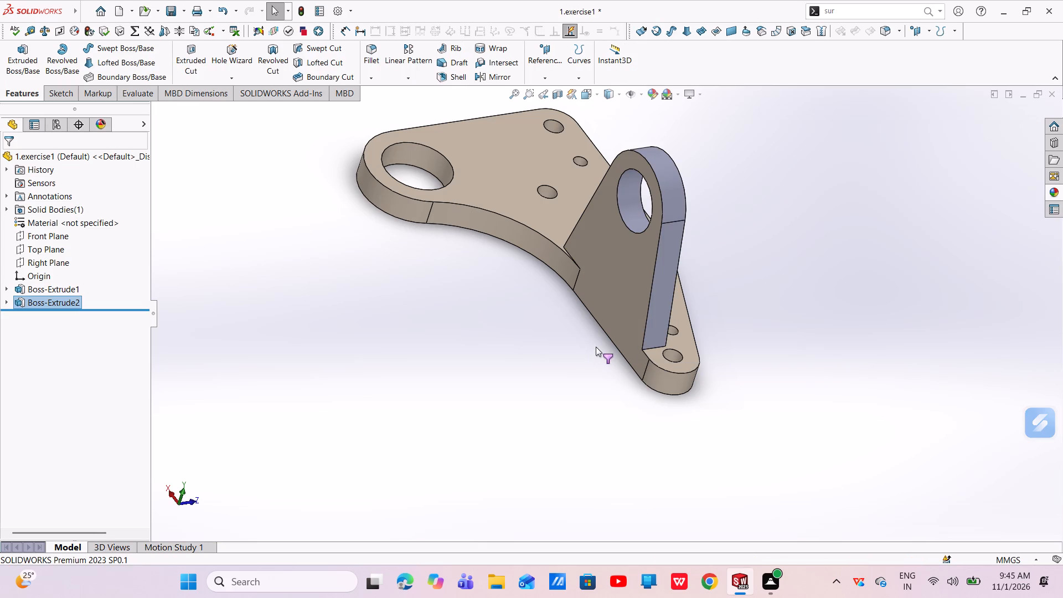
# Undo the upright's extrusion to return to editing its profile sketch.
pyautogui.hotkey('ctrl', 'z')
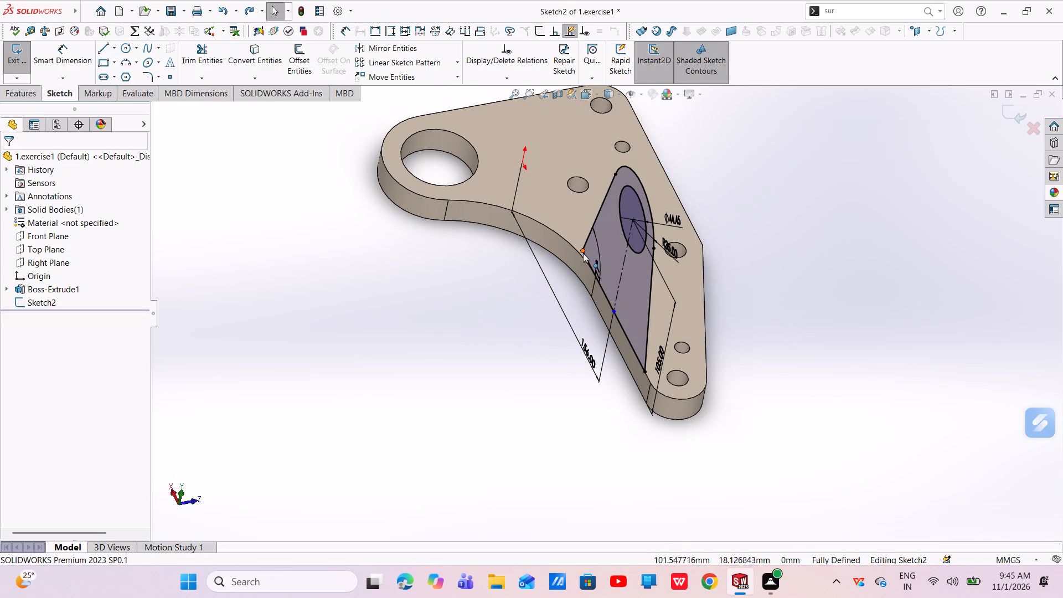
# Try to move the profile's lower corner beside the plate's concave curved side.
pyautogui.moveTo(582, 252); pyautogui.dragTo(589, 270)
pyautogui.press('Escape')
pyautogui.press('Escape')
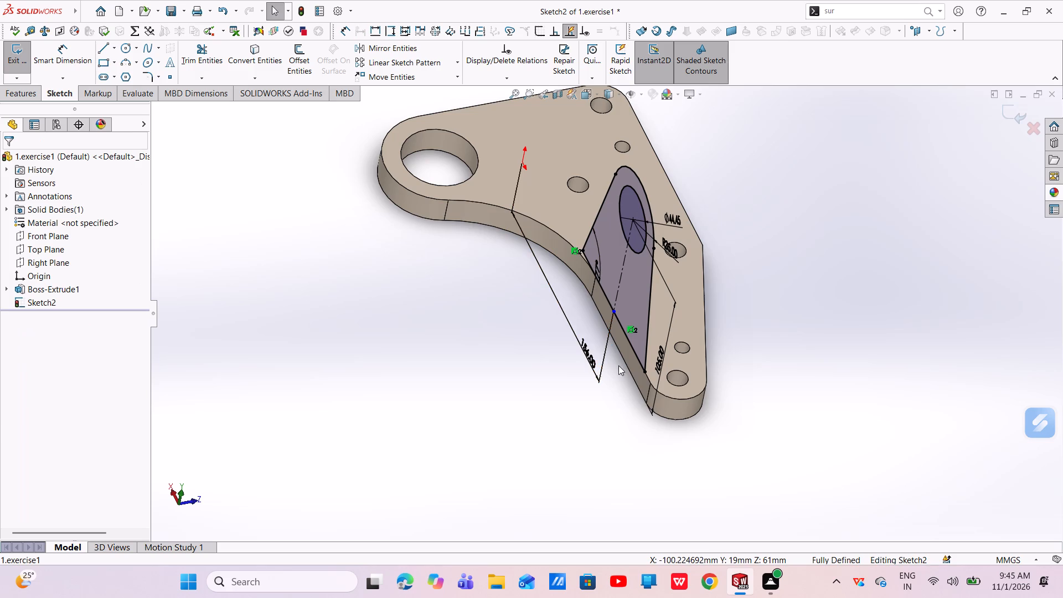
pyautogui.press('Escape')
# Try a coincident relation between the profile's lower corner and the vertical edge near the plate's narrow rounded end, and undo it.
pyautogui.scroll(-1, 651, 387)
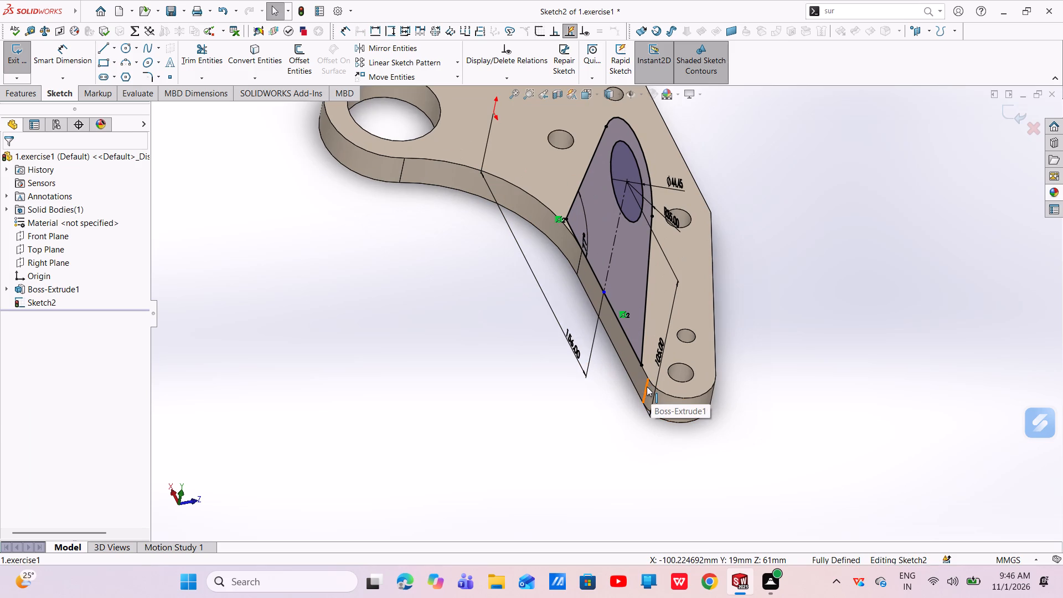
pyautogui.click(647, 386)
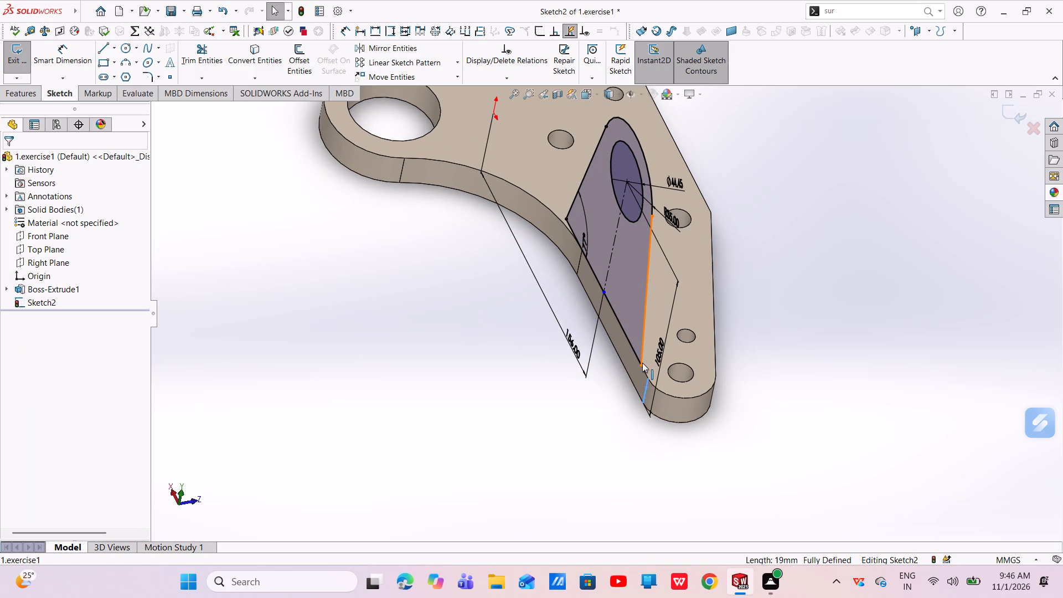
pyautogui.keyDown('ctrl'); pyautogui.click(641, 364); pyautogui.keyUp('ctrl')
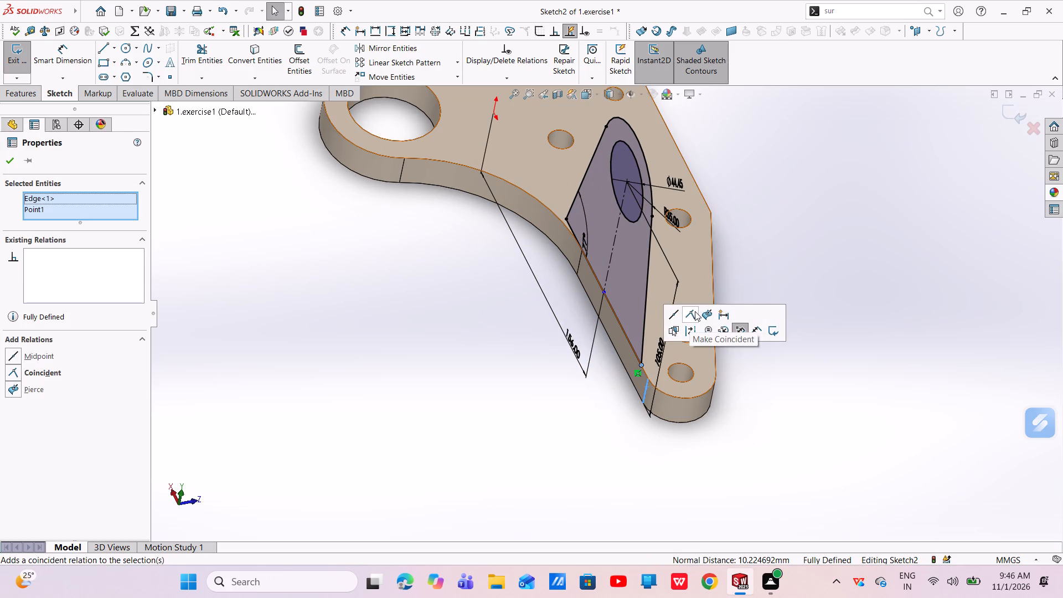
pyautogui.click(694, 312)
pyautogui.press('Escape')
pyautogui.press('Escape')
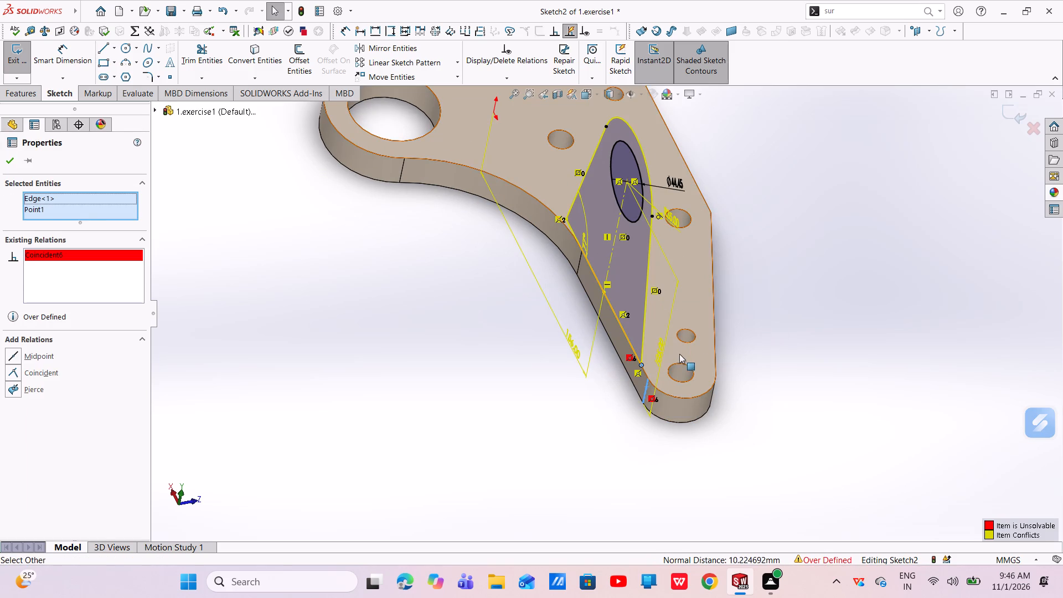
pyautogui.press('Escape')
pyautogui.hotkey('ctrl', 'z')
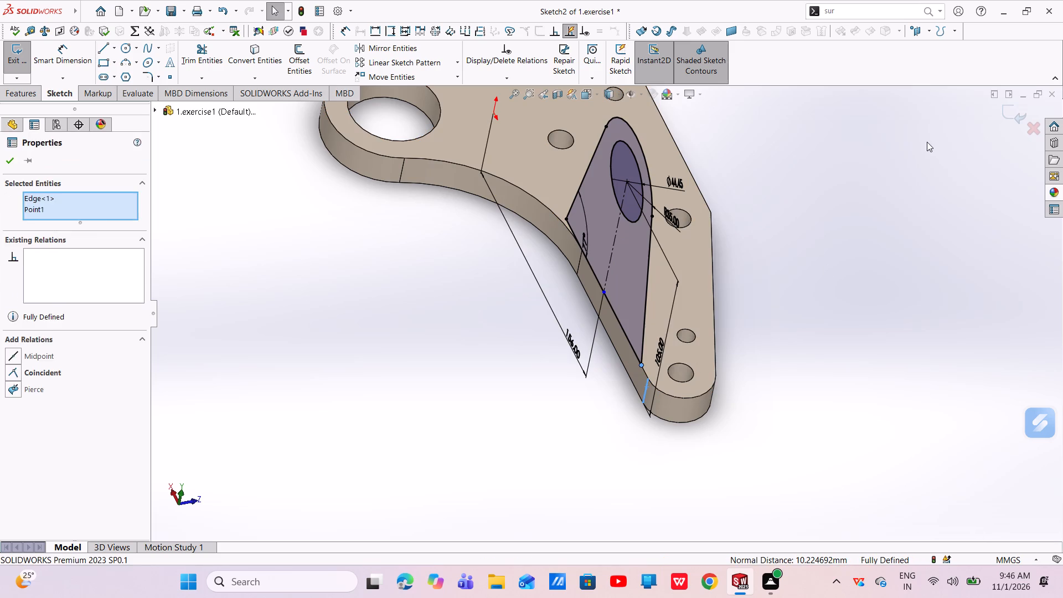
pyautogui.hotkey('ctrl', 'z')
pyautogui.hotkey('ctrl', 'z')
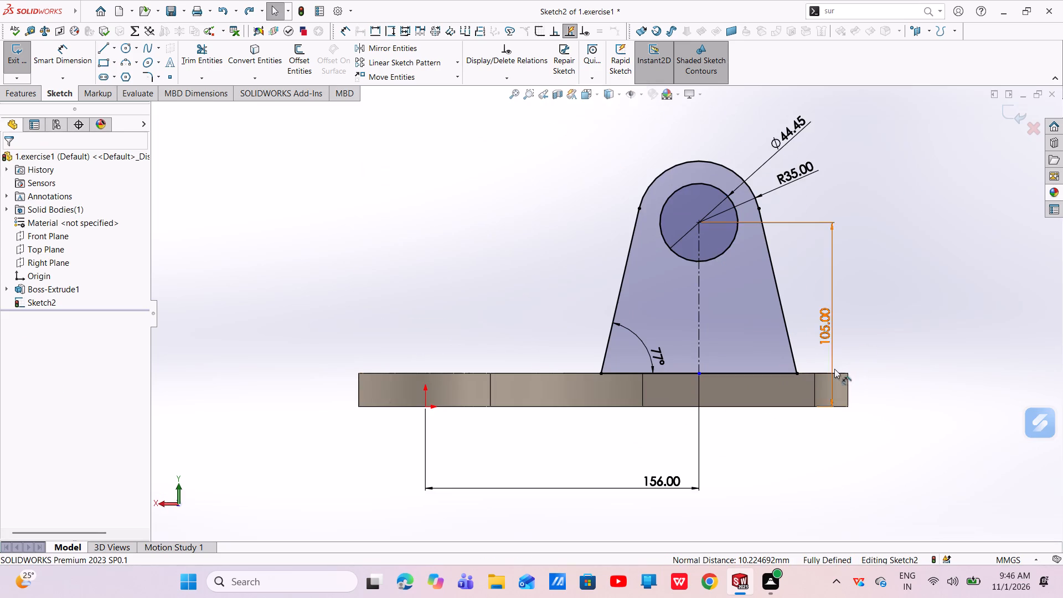
# Apply a pierce relation between the profile's lower right corner and the vertical edge near the plate's narrow rounded end.
pyautogui.scroll(-5, 827, 370)
pyautogui.click(672, 352)
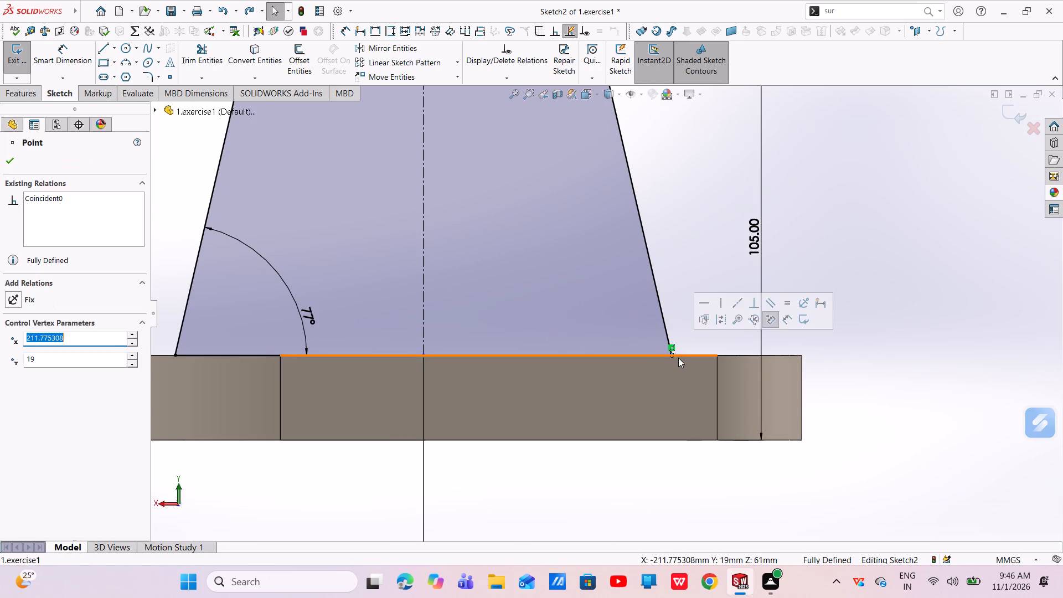
pyautogui.keyDown('ctrl'); pyautogui.click(718, 395); pyautogui.keyUp('ctrl')
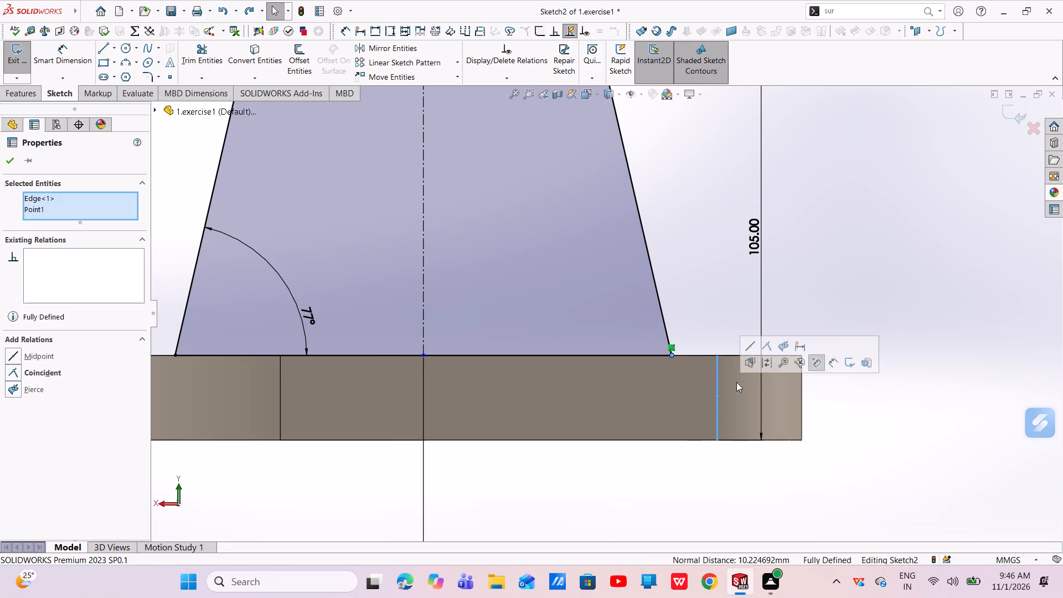
pyautogui.click(779, 346)
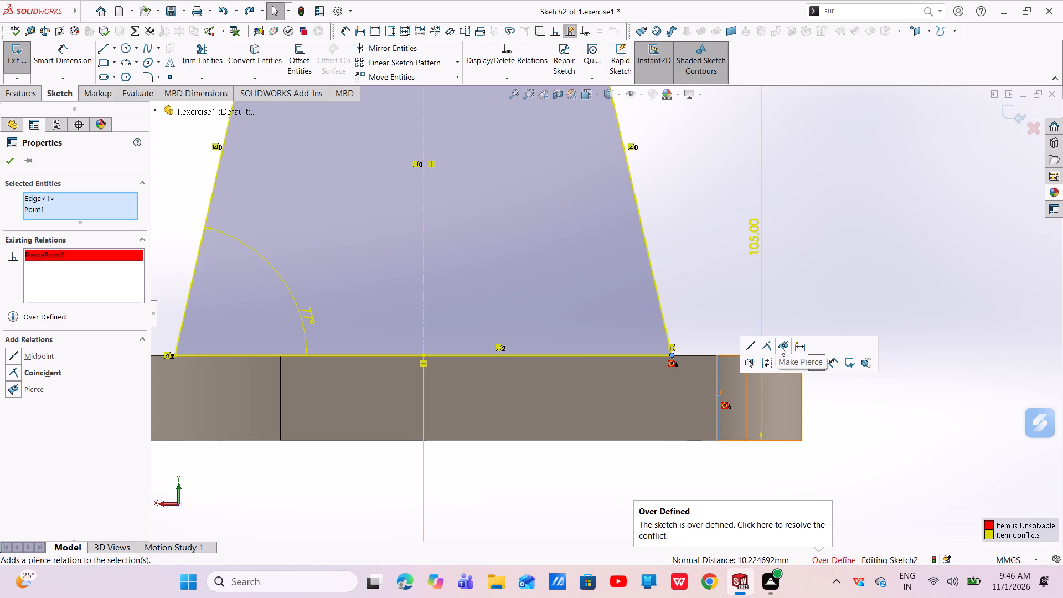
pyautogui.press('Escape')
pyautogui.press('Escape')
pyautogui.press('Escape')
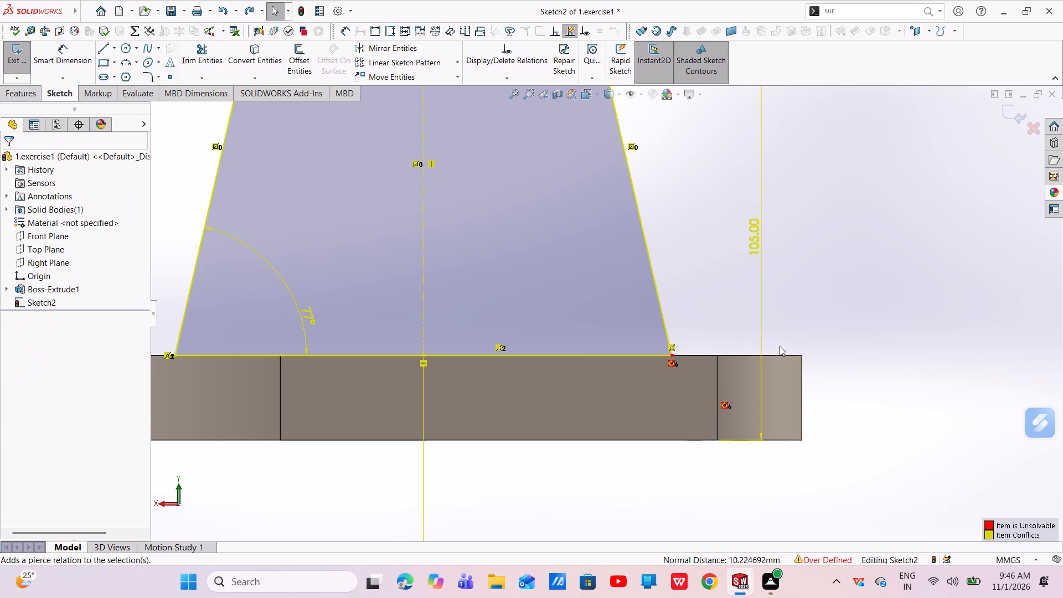
# Undo the pierce relation and the earlier profile edits, back through the 77° angle and the 156 mm horizontal position.
pyautogui.hotkey('ctrl', 'z')
pyautogui.hotkey('ctrl', 'z')
pyautogui.hotkey('ctrl', 'z')
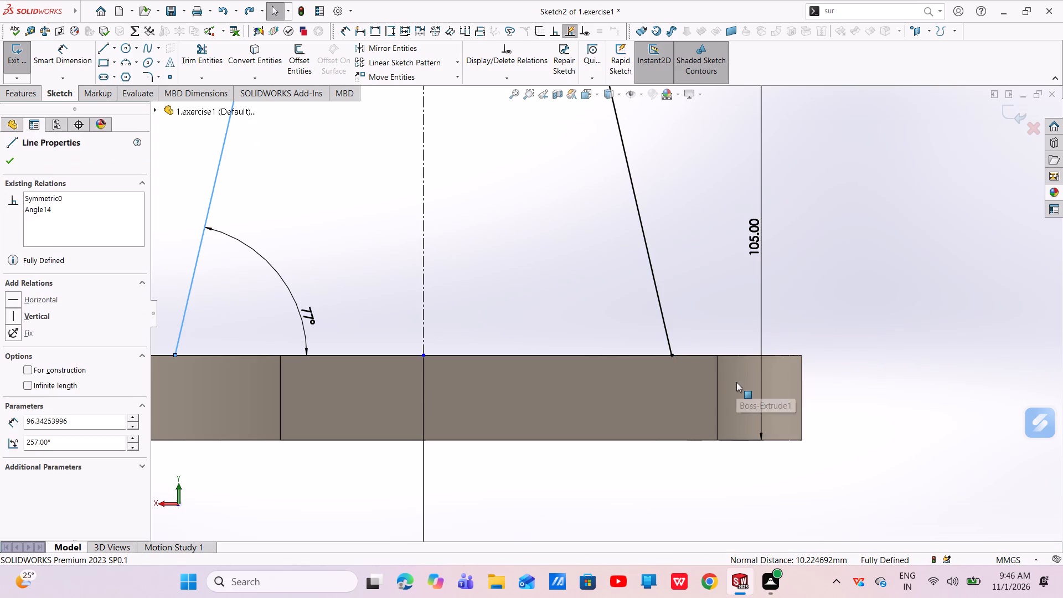
pyautogui.hotkey('ctrl', 'z')
pyautogui.hotkey('ctrl', 'z')
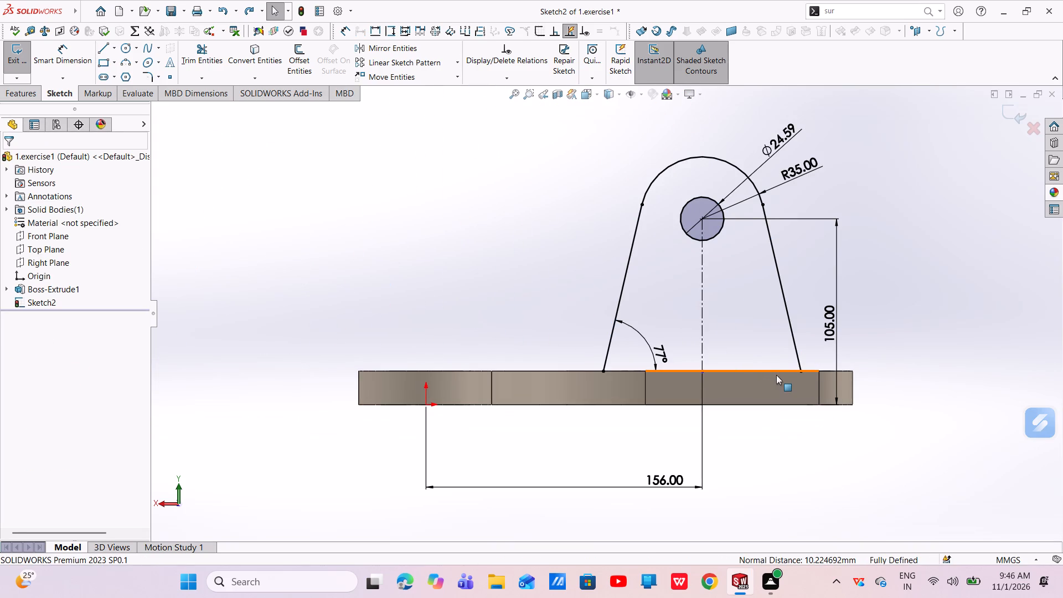
pyautogui.scroll(-2, 776, 375)
pyautogui.hotkey('ctrl', 'z')
pyautogui.hotkey('ctrl', 'z')
pyautogui.hotkey('ctrl', 'z')
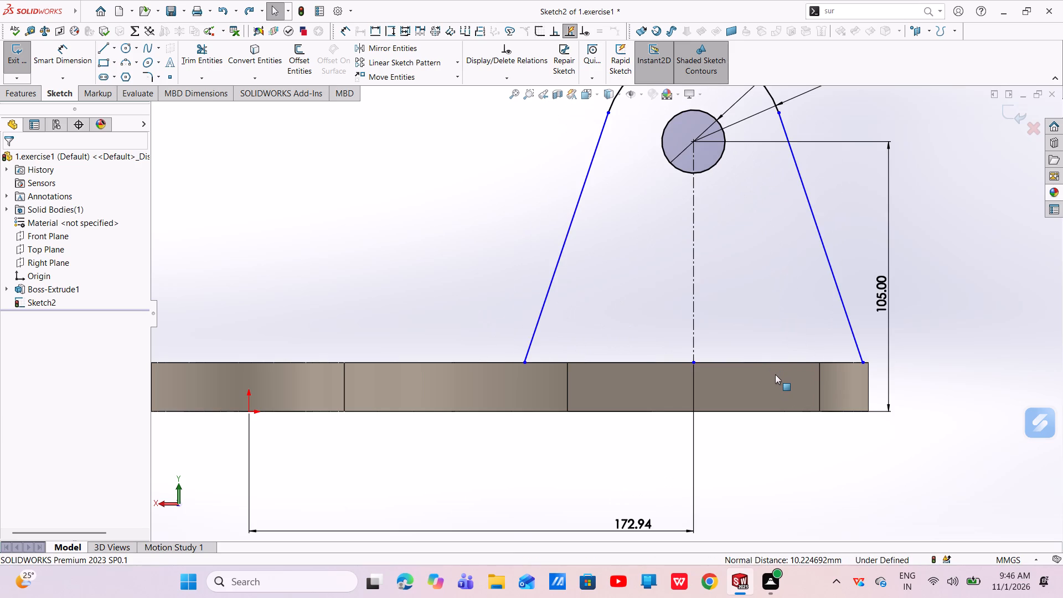
pyautogui.hotkey('ctrl', 'z')
pyautogui.hotkey('ctrl', 'z')
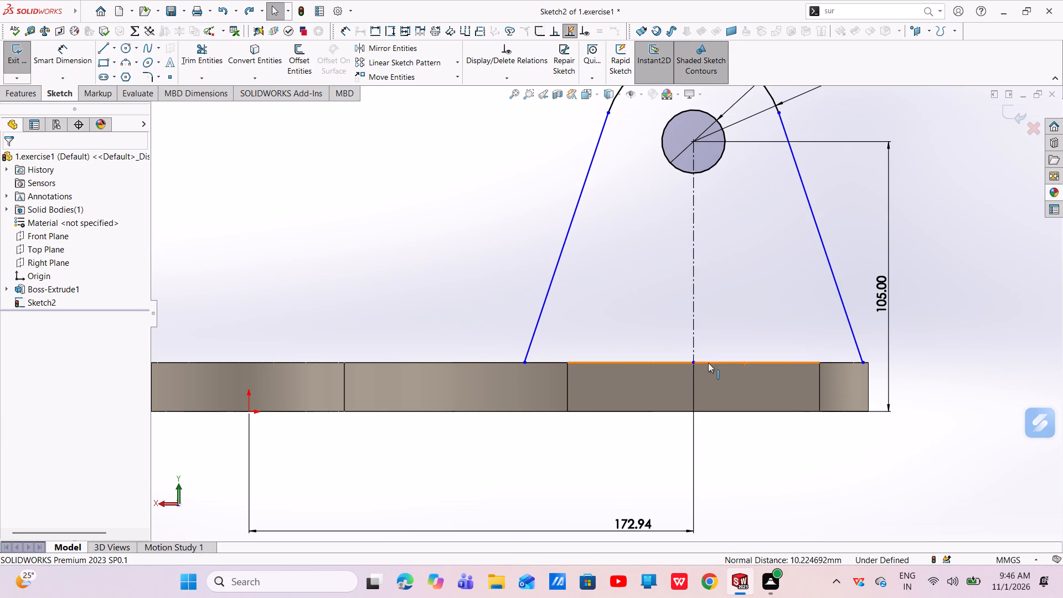
# Make the profile's lower corner near the plate's narrow rounded end coincident with the top vertex of the adjacent vertical edge.
pyautogui.scroll(3, 703, 357)
pyautogui.scroll(-1, 675, 302)
pyautogui.moveTo(674, 302); pyautogui.dragTo(673, 419, button='middle')
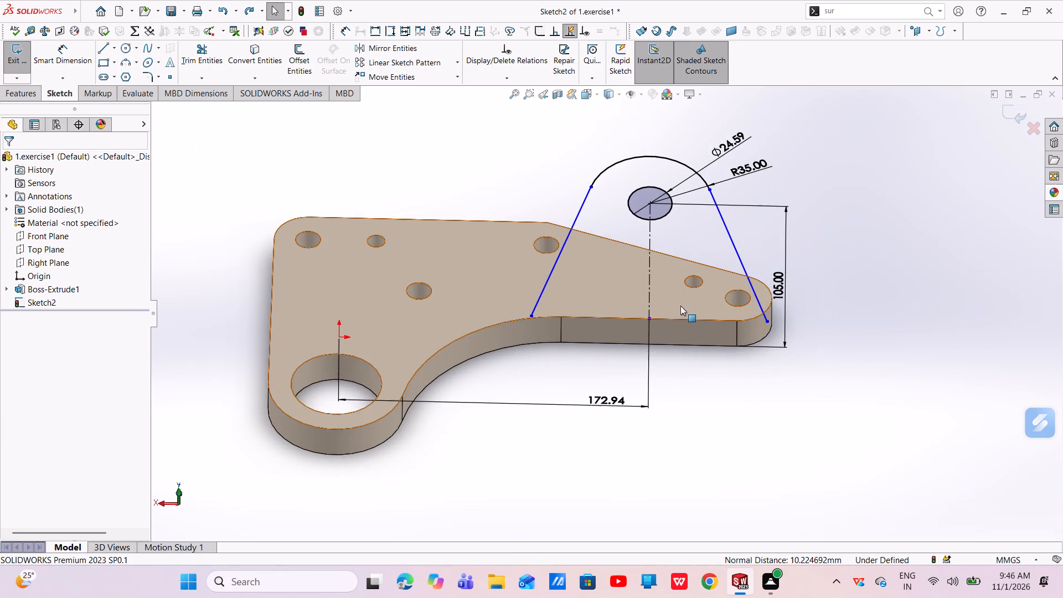
pyautogui.scroll(-7, 766, 312)
pyautogui.scroll(5, 551, 312)
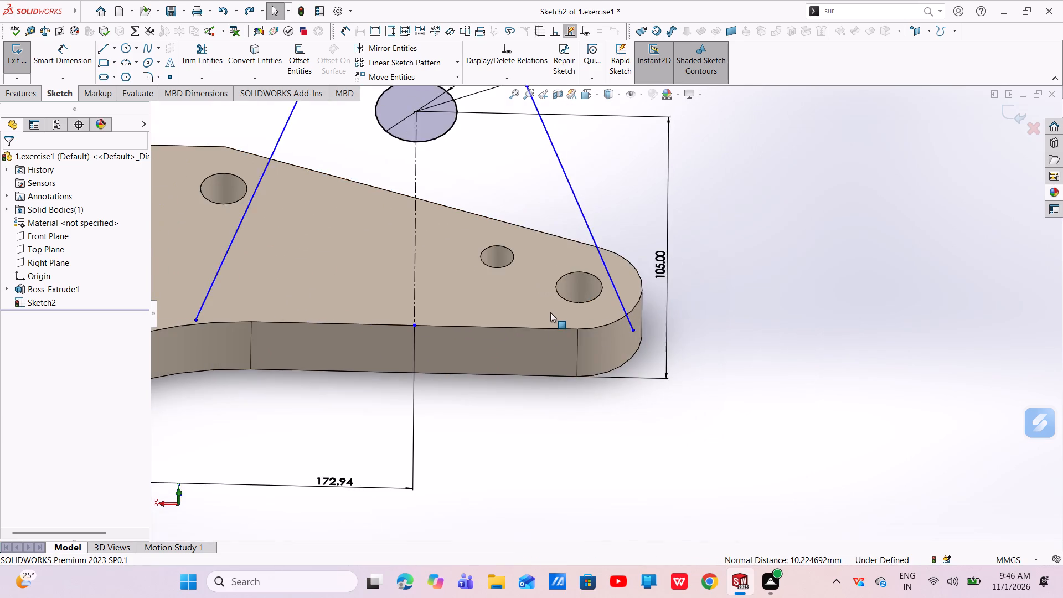
pyautogui.moveTo(542, 342); pyautogui.dragTo(547, 264, button='middle')
pyautogui.scroll(4, 557, 302)
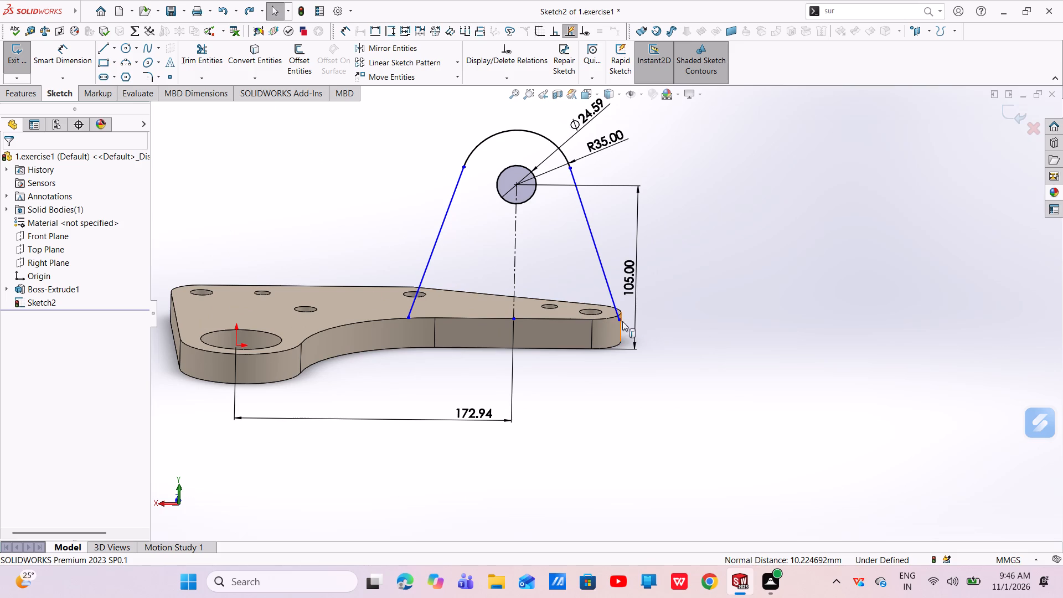
pyautogui.click(619, 321)
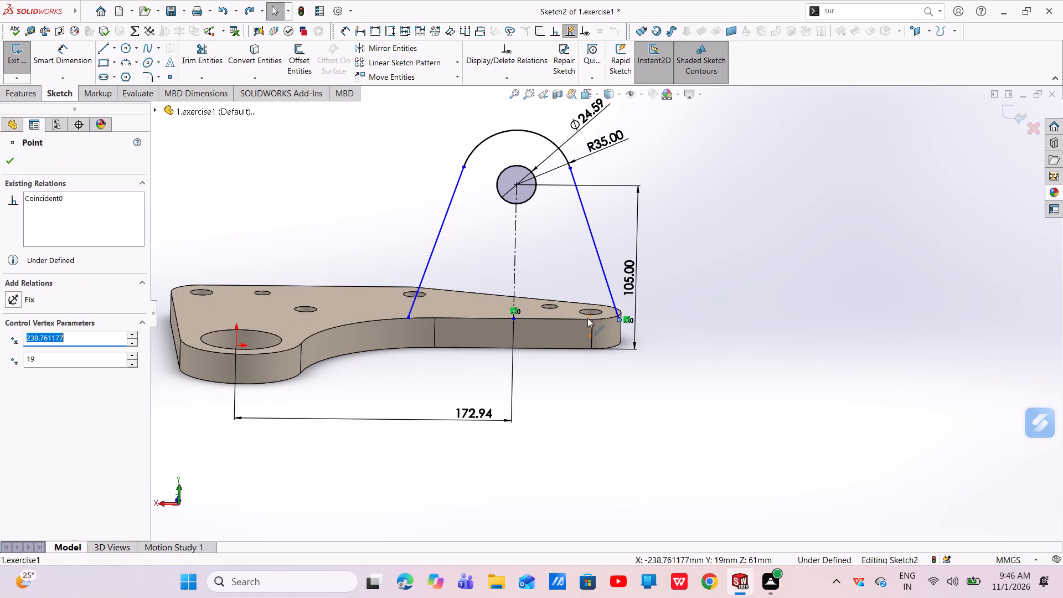
pyautogui.keyDown('ctrl'); pyautogui.click(591, 319); pyautogui.keyUp('ctrl')
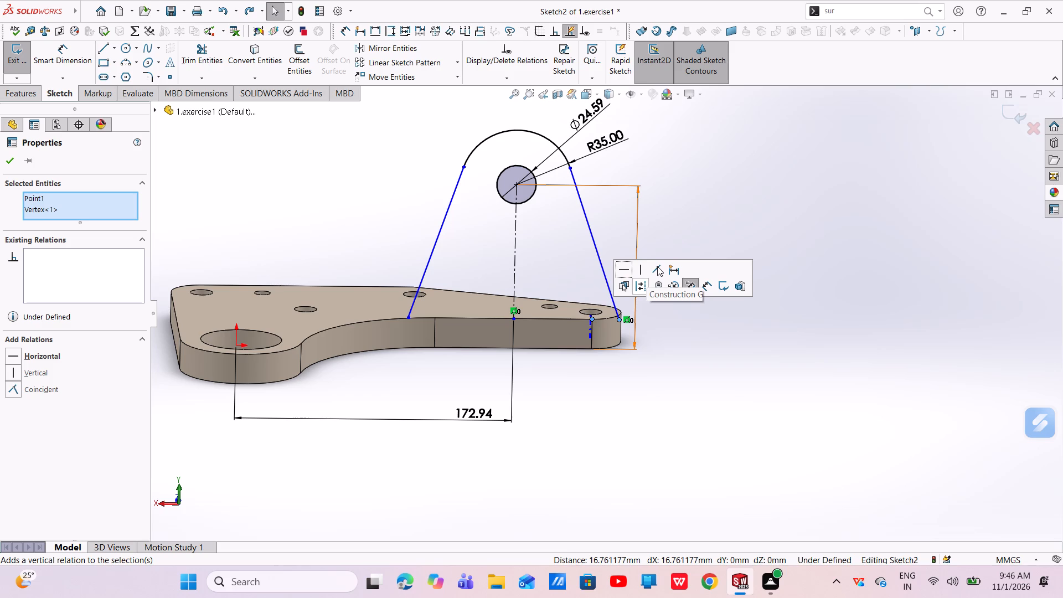
pyautogui.click(657, 266)
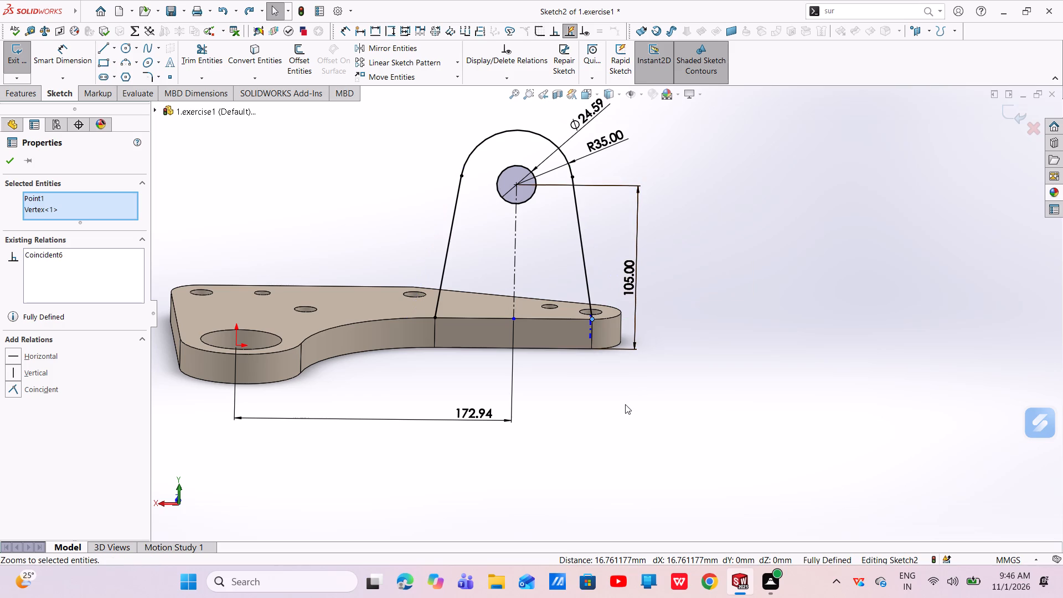
pyautogui.press('Escape')
pyautogui.press('Escape')
# Set the horizontal distance from the origin to the profile's centreline to 150 mm.
pyautogui.moveTo(561, 369); pyautogui.dragTo(553, 331, button='middle')
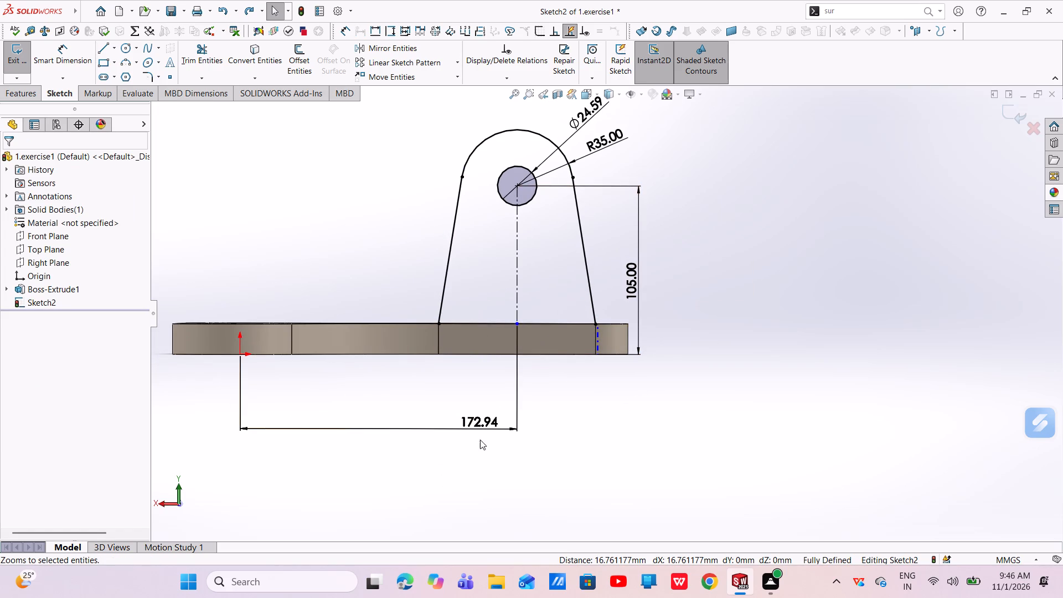
pyautogui.doubleClick(483, 427)
pyautogui.press('BackSpace')
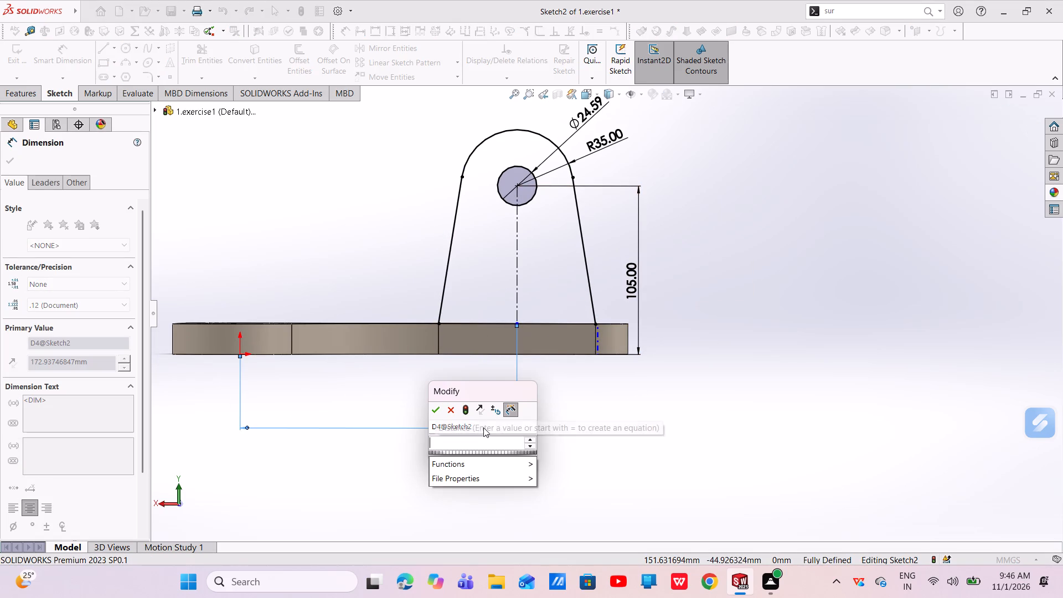
pyautogui.press('1')
pyautogui.press('5')
pyautogui.press('0')
pyautogui.press('Return')
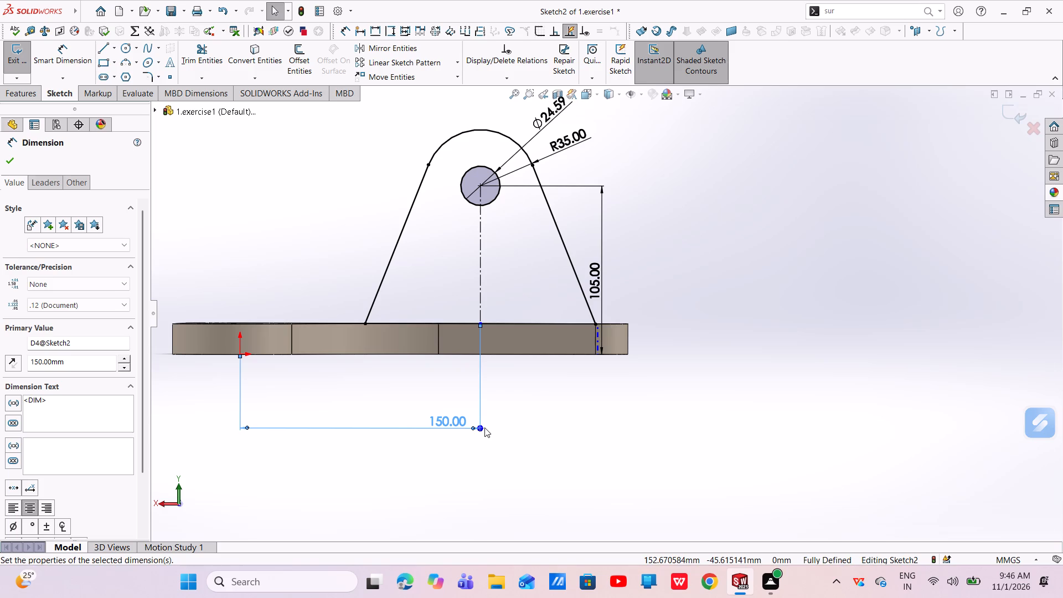
pyautogui.press('Escape')
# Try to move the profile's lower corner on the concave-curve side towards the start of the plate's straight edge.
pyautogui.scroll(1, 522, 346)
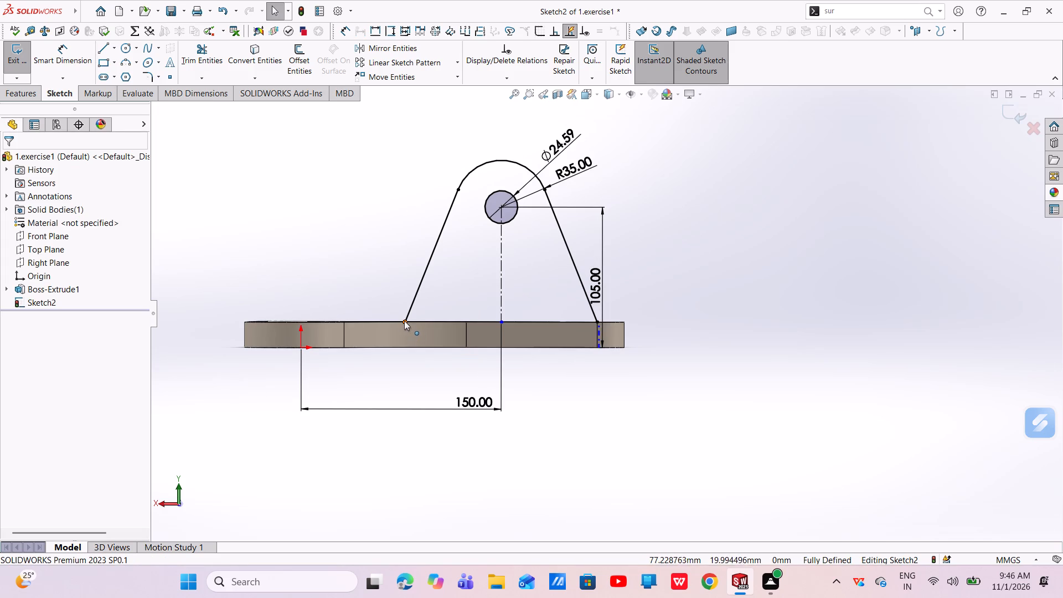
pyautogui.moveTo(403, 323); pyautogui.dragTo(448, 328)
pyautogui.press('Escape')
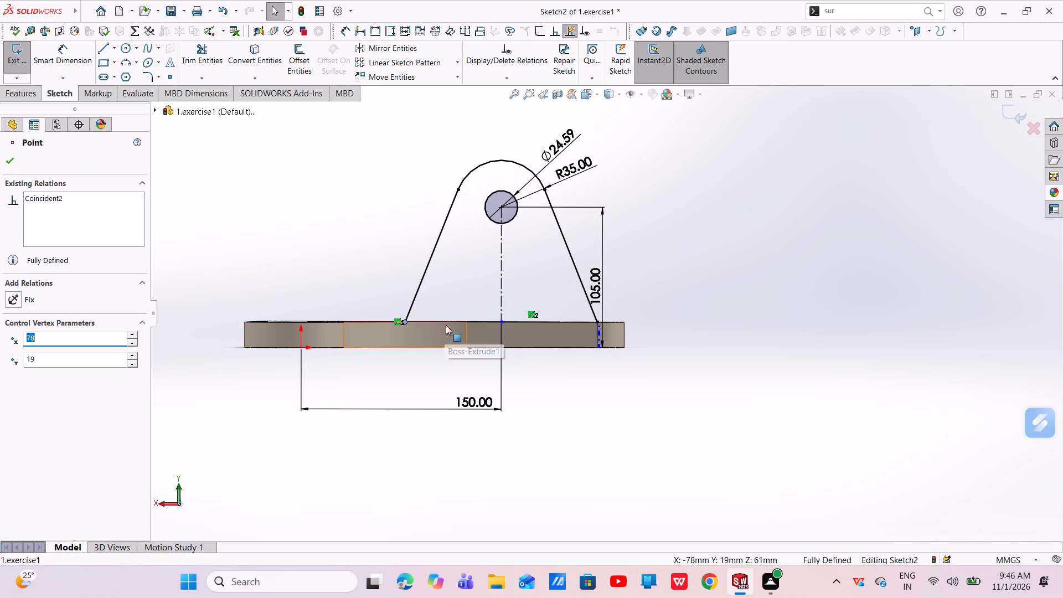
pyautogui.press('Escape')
# Set the diameter of the circle at the top of the upright's profile to 44.45 mm.
pyautogui.doubleClick(549, 146)
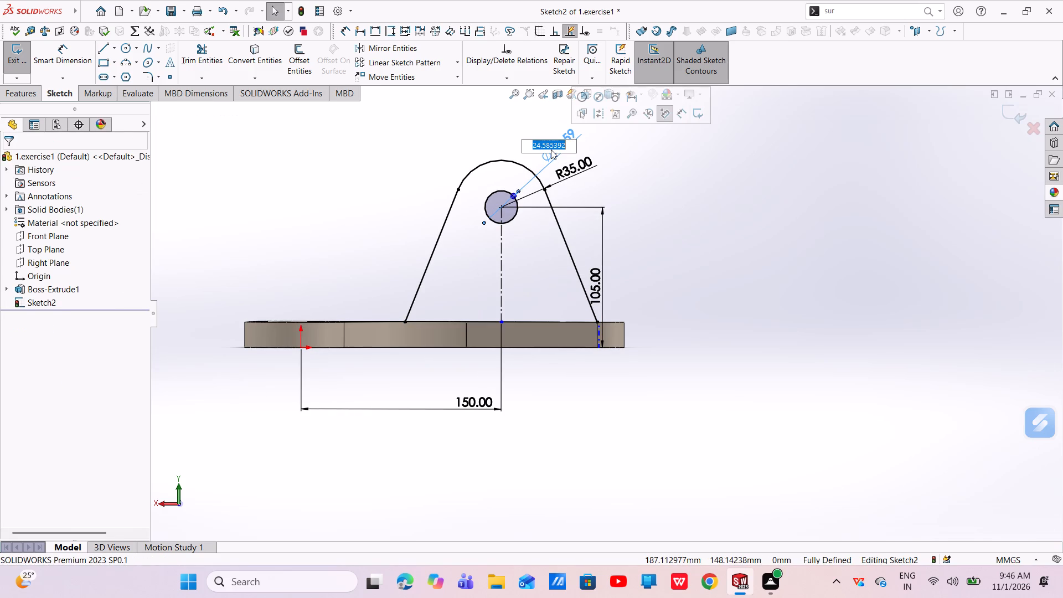
pyautogui.press('BackSpace')
pyautogui.write('44.')
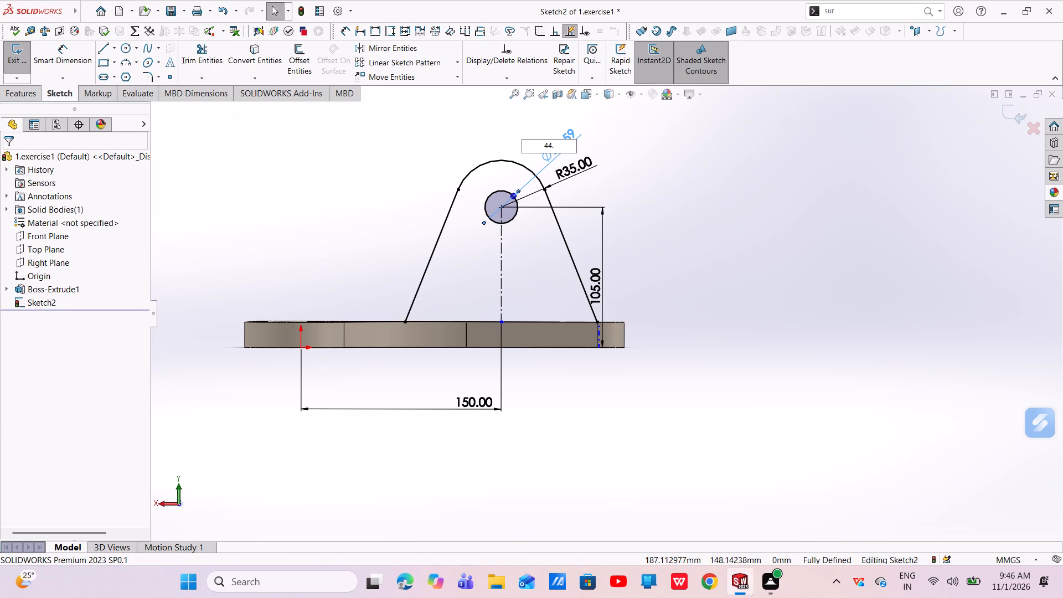
pyautogui.write('45')
pyautogui.press('Return')
pyautogui.press('Escape')
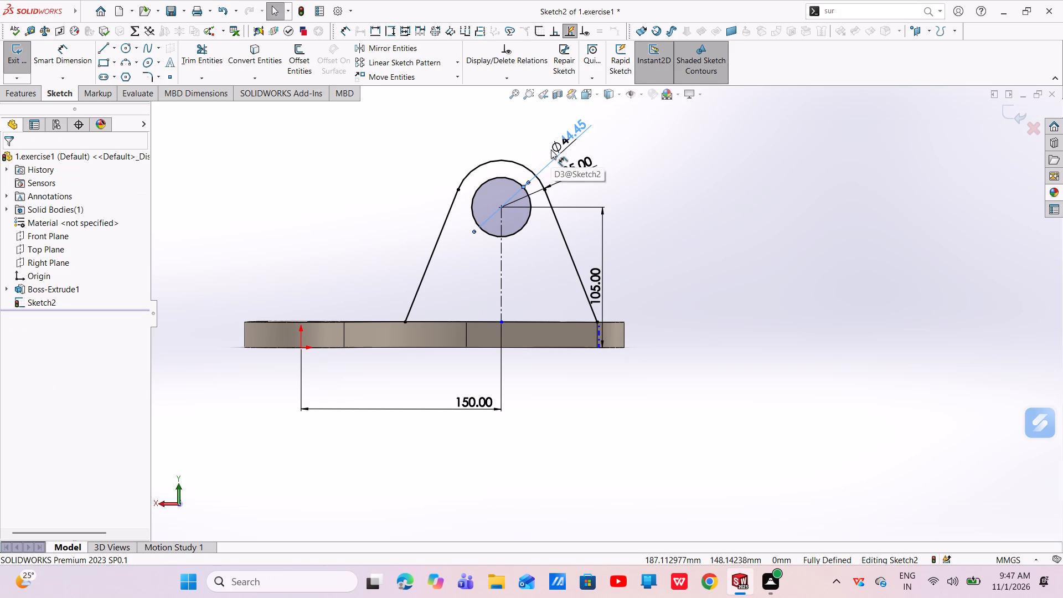
pyautogui.press('Escape')
pyautogui.press('Escape')
pyautogui.press('Escape')
pyautogui.press('Escape')
pyautogui.press('Escape')
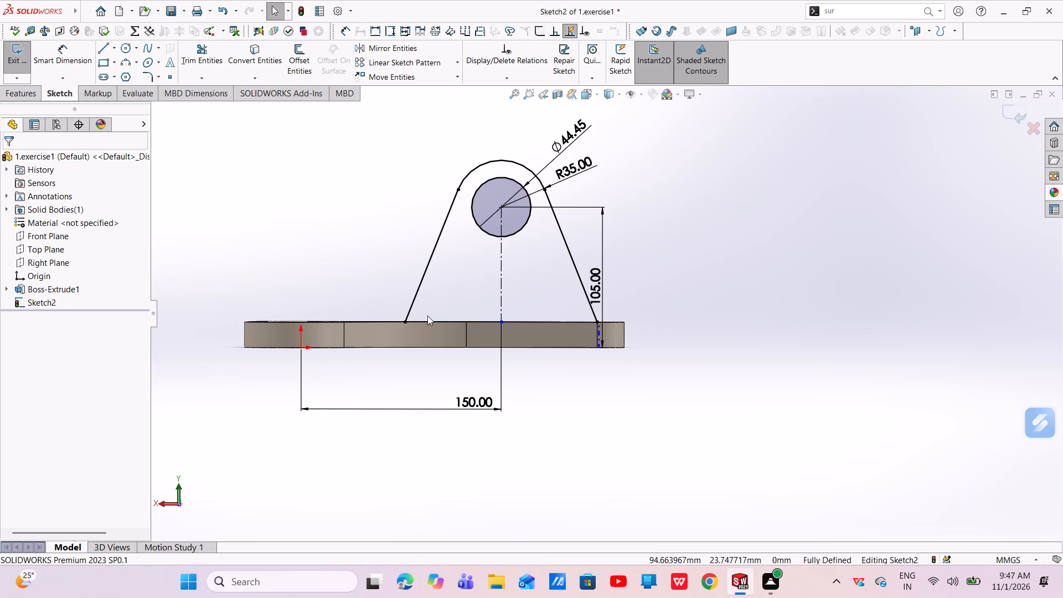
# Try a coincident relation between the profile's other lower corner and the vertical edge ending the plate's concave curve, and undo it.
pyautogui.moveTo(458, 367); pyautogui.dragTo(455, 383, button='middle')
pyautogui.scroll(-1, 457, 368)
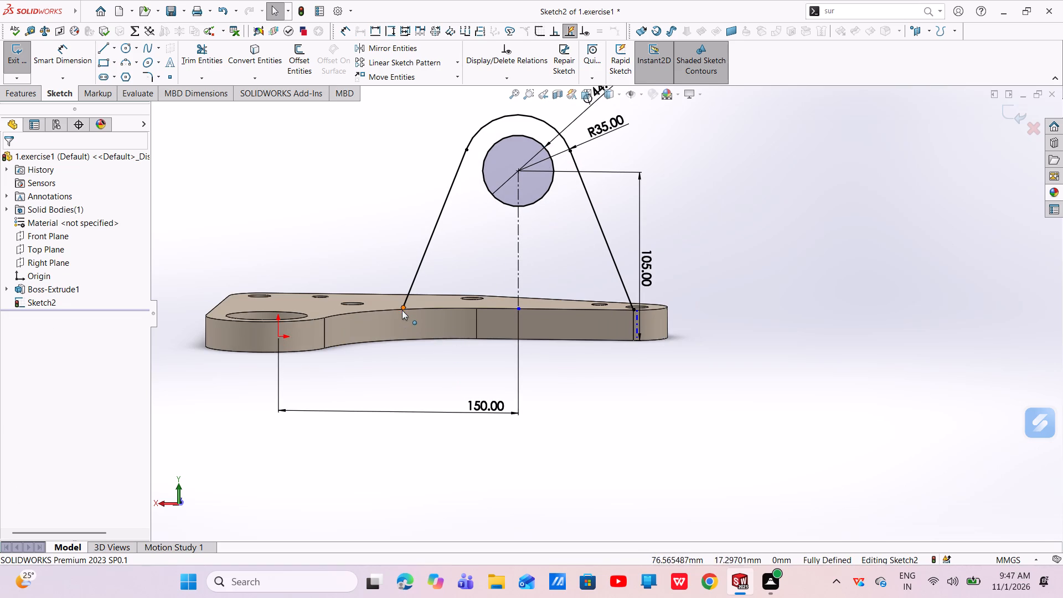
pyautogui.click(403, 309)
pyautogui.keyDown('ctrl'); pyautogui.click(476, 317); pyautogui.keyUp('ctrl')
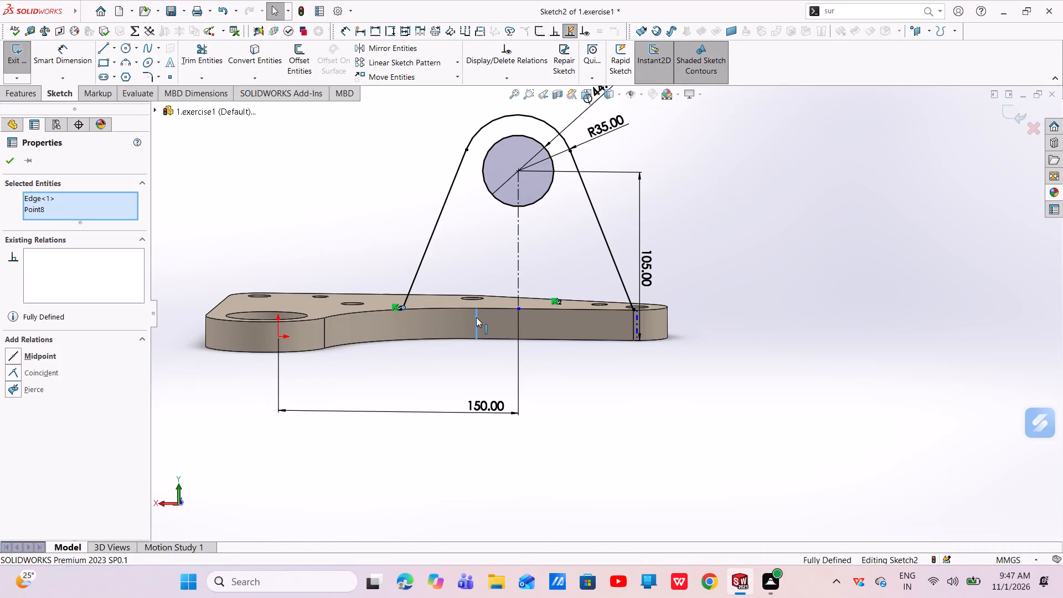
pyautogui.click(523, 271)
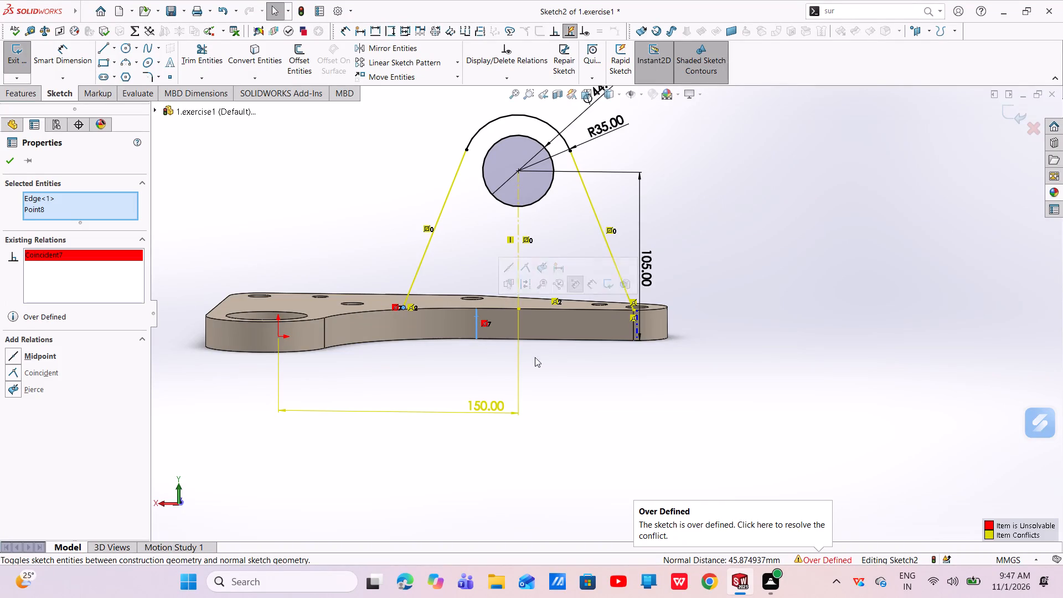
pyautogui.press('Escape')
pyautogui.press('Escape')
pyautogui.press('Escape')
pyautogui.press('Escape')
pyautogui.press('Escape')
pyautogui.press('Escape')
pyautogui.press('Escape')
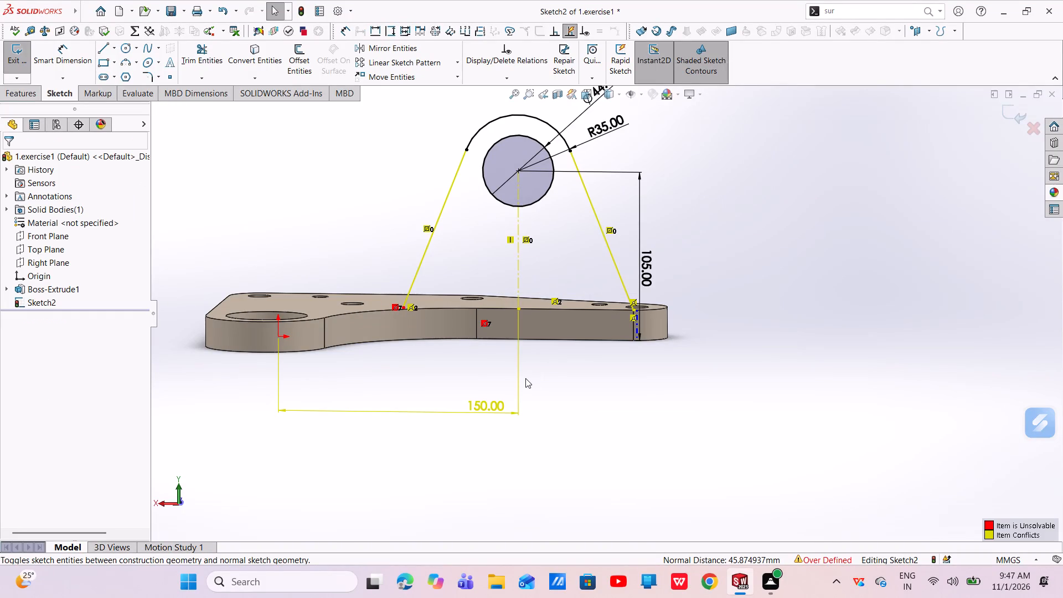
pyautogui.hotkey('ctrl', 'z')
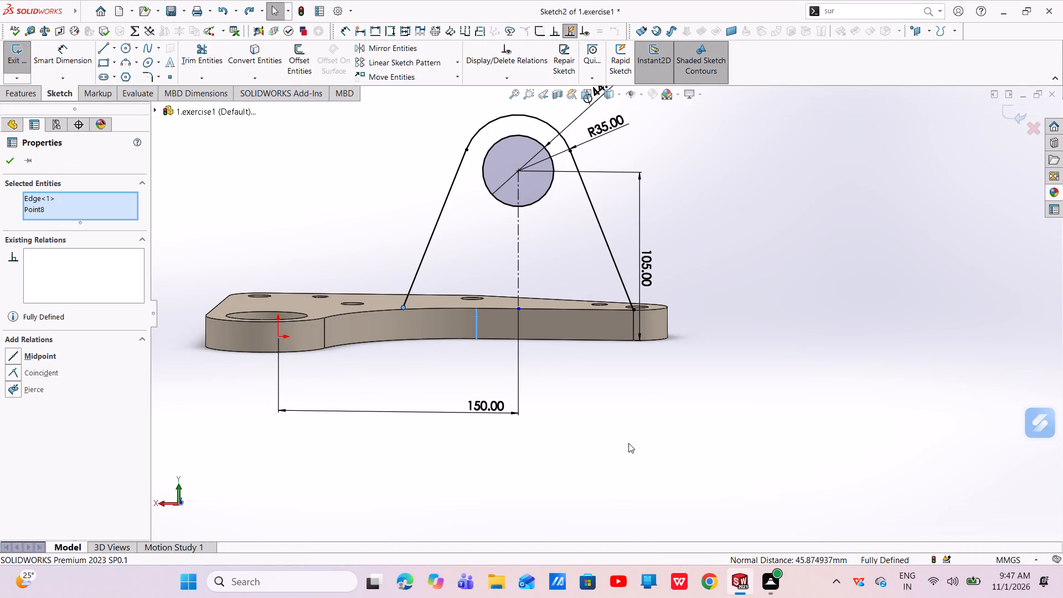
# Examine from below and above how the profile's lower corners sit against the plate's side edges.
pyautogui.moveTo(578, 424); pyautogui.dragTo(606, 348, button='middle')
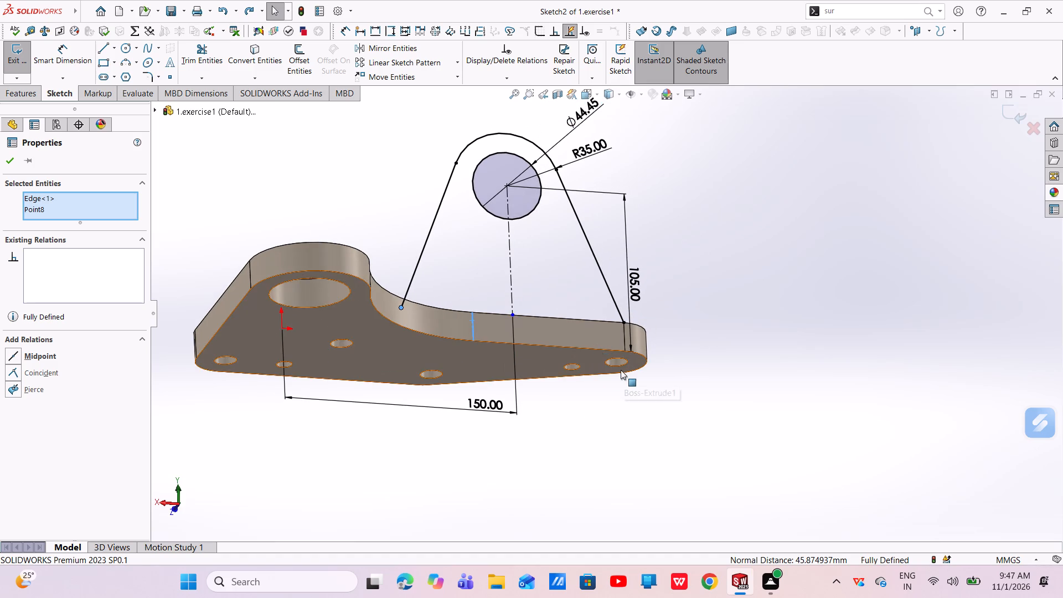
pyautogui.scroll(-4, 554, 343)
pyautogui.scroll(2, 661, 464)
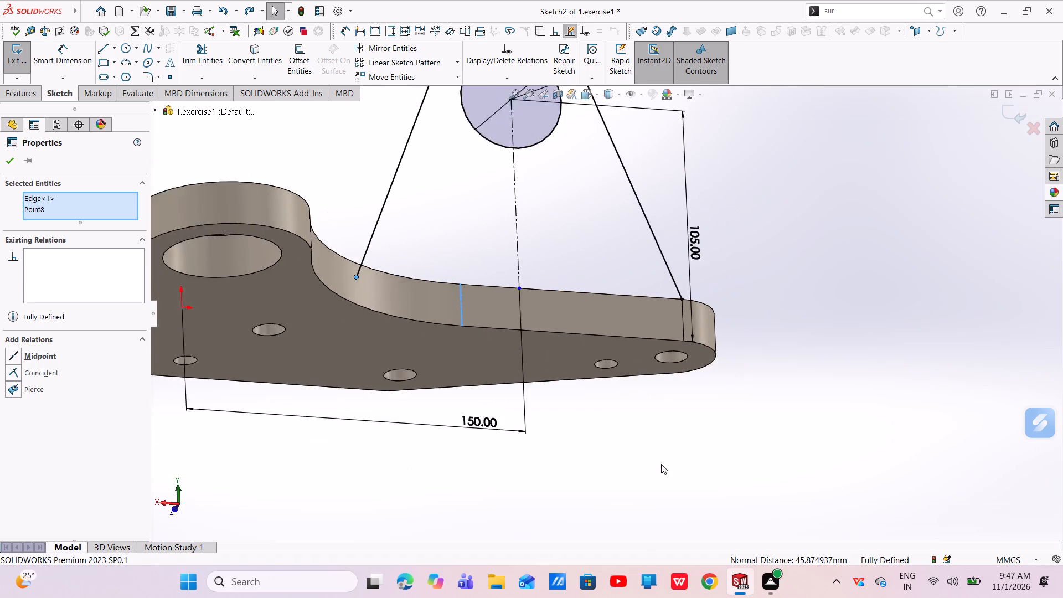
pyautogui.scroll(2, 661, 464)
pyautogui.press('Escape')
pyautogui.moveTo(626, 465); pyautogui.dragTo(614, 465, button='middle')
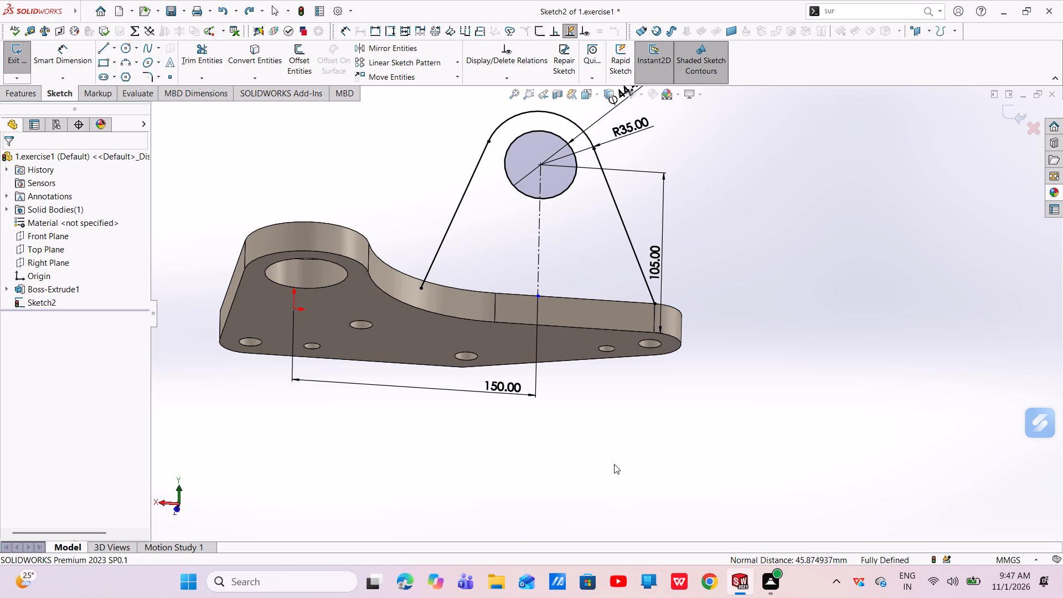
pyautogui.scroll(1, 582, 447)
pyautogui.moveTo(600, 366); pyautogui.dragTo(586, 447, button='middle')
pyautogui.scroll(1, 589, 447)
pyautogui.scroll(1, 590, 387)
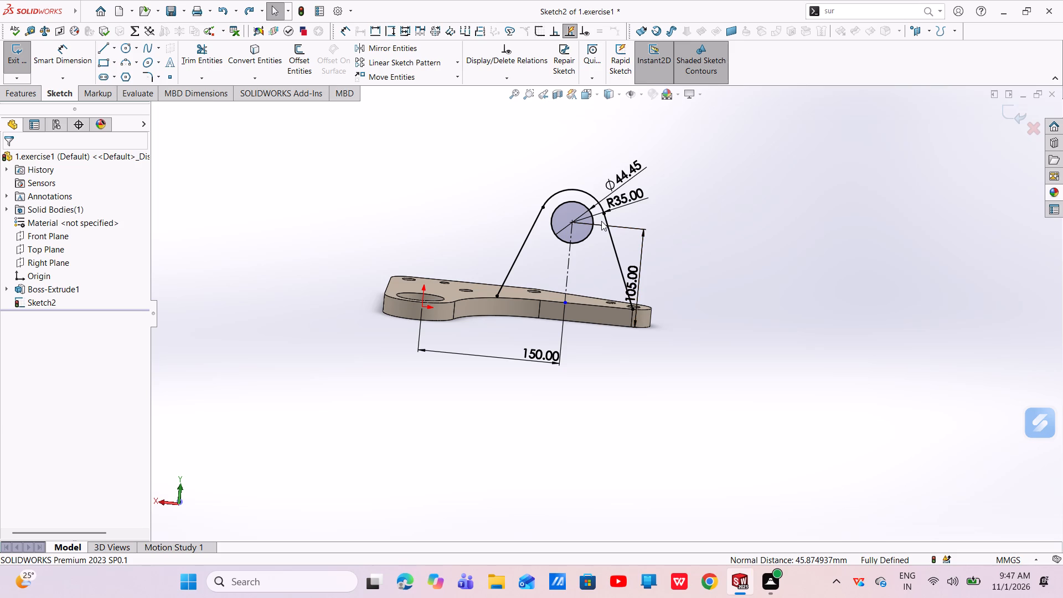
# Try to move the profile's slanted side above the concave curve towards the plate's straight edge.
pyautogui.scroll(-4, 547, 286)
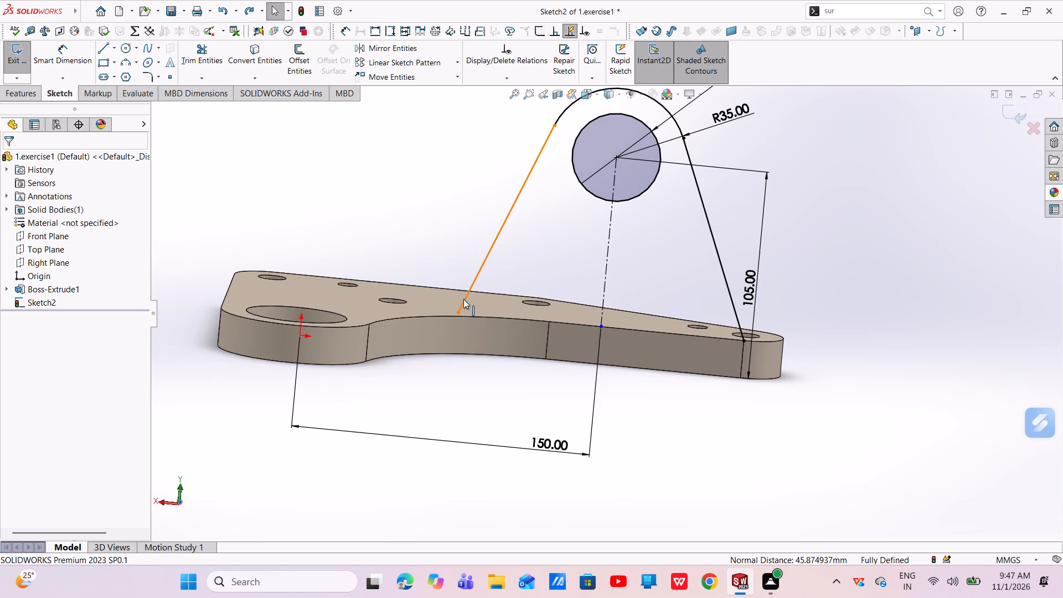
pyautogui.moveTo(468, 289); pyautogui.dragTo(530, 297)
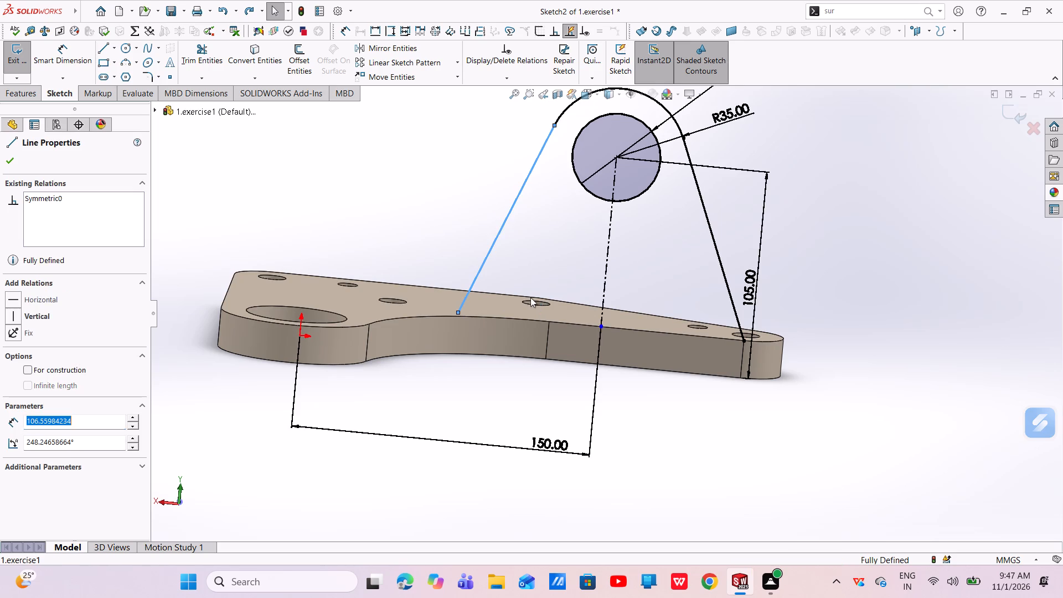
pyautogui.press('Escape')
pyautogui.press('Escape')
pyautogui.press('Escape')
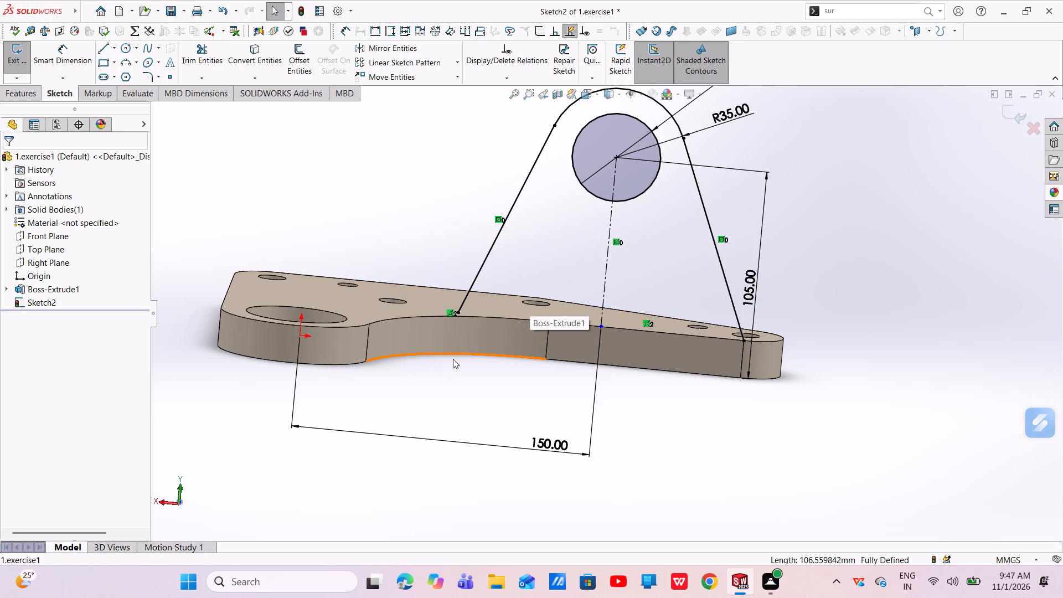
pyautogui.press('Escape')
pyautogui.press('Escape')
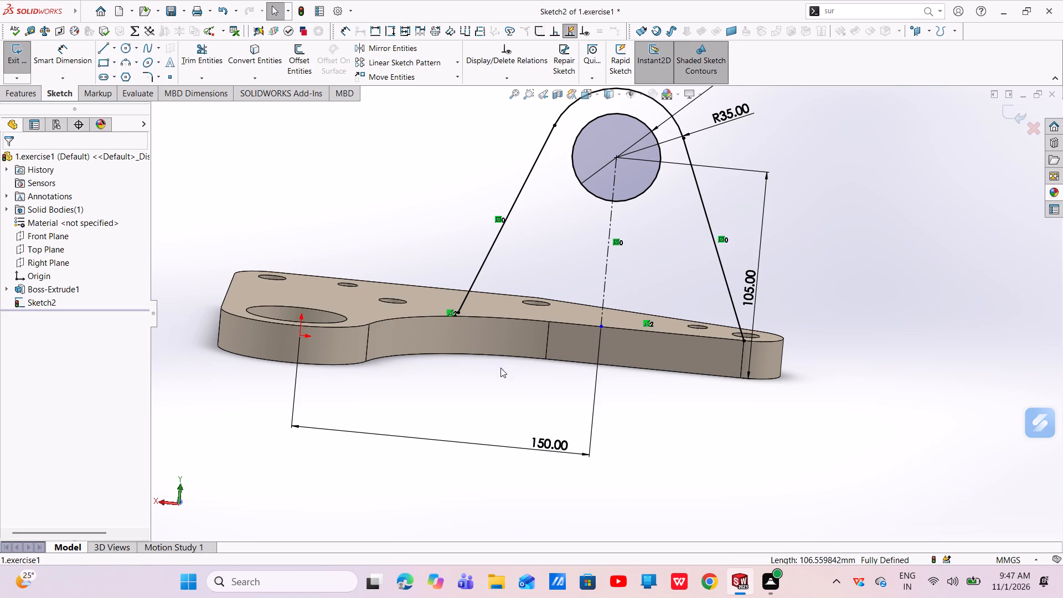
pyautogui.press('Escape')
# Apply a coincident relation between the profile's lower corner over the concave curve and the vertical edge where that curve meets the straight side.
pyautogui.scroll(3, 505, 370)
pyautogui.scroll(-1, 515, 327)
pyautogui.moveTo(516, 305); pyautogui.dragTo(523, 272, button='middle')
pyautogui.scroll(-2, 561, 326)
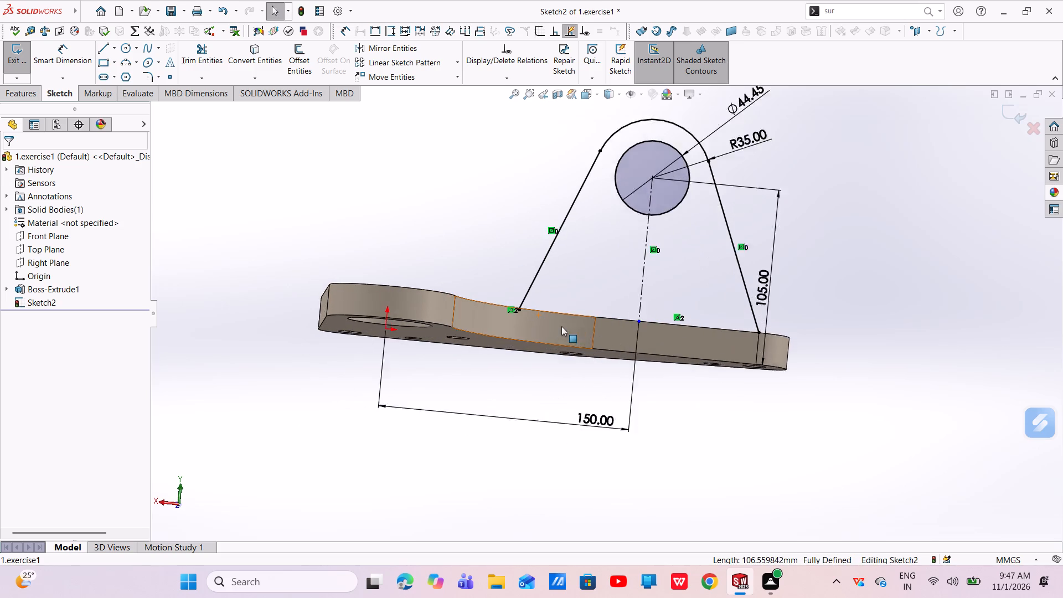
pyautogui.scroll(-3, 561, 326)
pyautogui.click(486, 289)
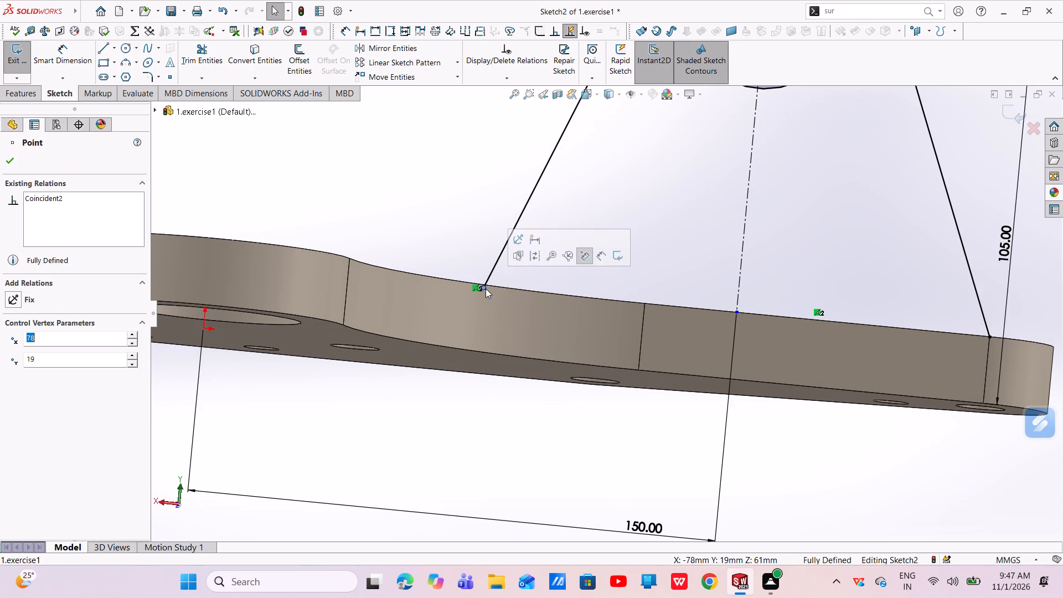
pyautogui.keyDown('ctrl'); pyautogui.click(641, 331); pyautogui.keyUp('ctrl')
pyautogui.click(683, 283)
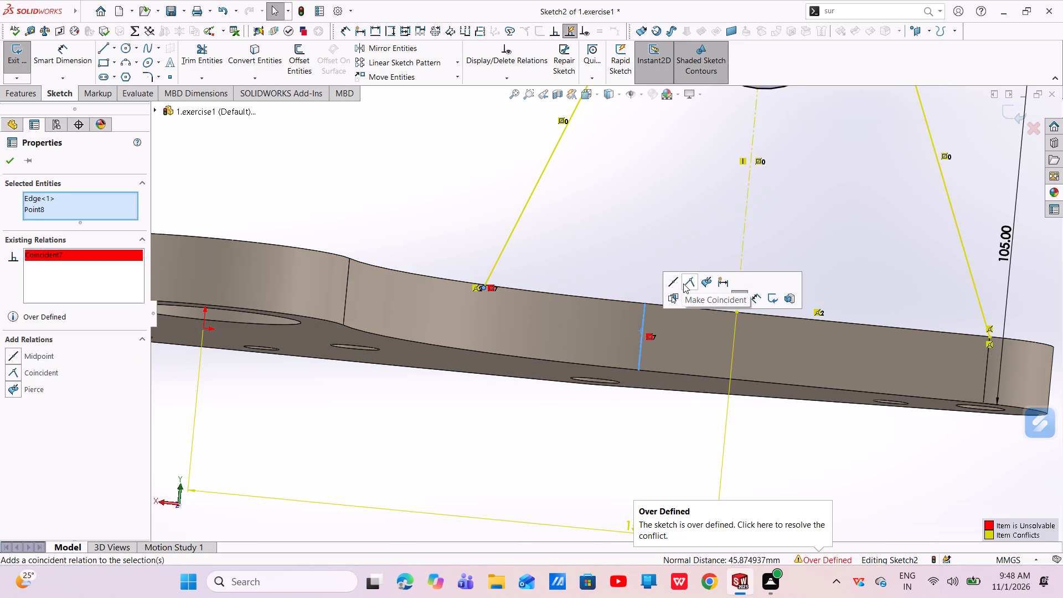
# Undo the corner's coincident relation and the profile's preceding edits, back to the upright sketch without any dimensions.
pyautogui.press('Escape')
pyautogui.press('Escape')
pyautogui.hotkey('ctrl', 'z')
pyautogui.hotkey('ctrl', 'z')
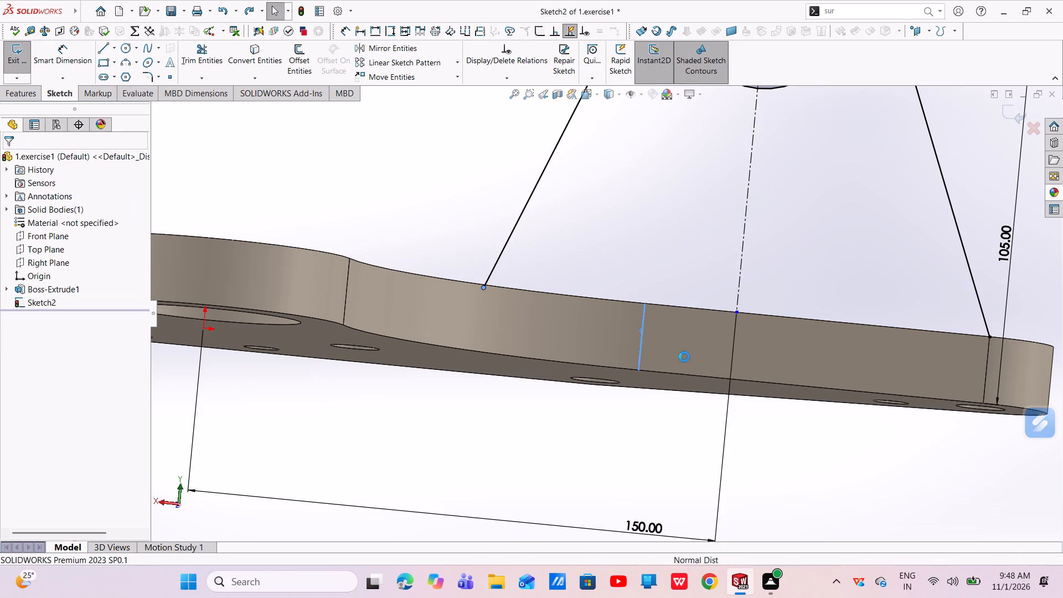
pyautogui.hotkey('ctrl', 'z')
pyautogui.hotkey('ctrl', 'z')
pyautogui.hotkey('ctrl', 'z')
pyautogui.hotkey('ctrl', 'z')
pyautogui.hotkey('ctrl', 'z')
pyautogui.hotkey('ctrl', 'z')
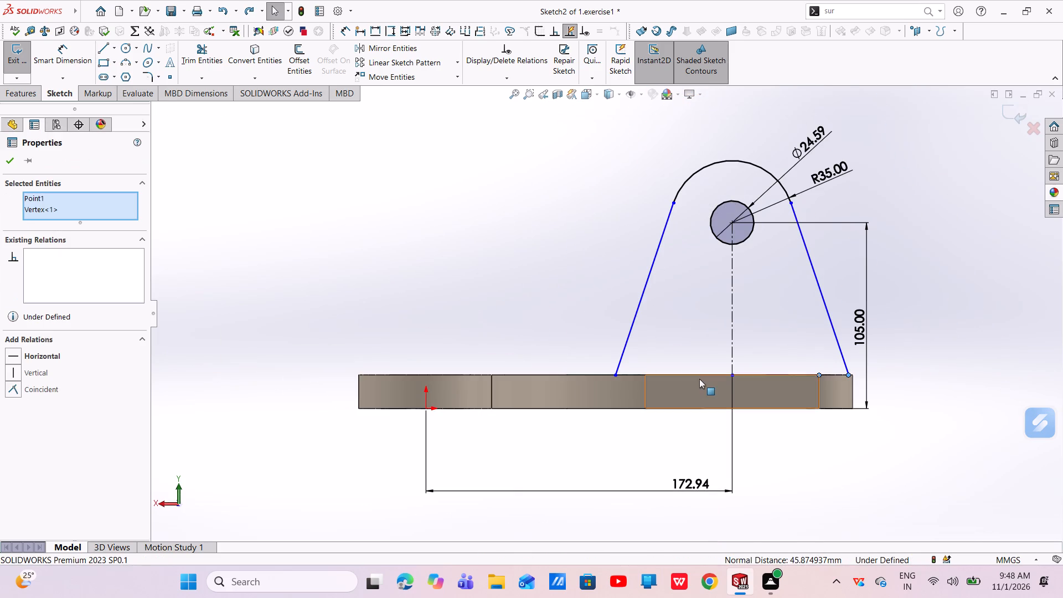
pyautogui.hotkey('ctrl', 'z')
pyautogui.hotkey('ctrl', 'z')
pyautogui.hotkey('ctrl', 'z')
pyautogui.hotkey('ctrl', 'z')
pyautogui.hotkey('ctrl', 'z')
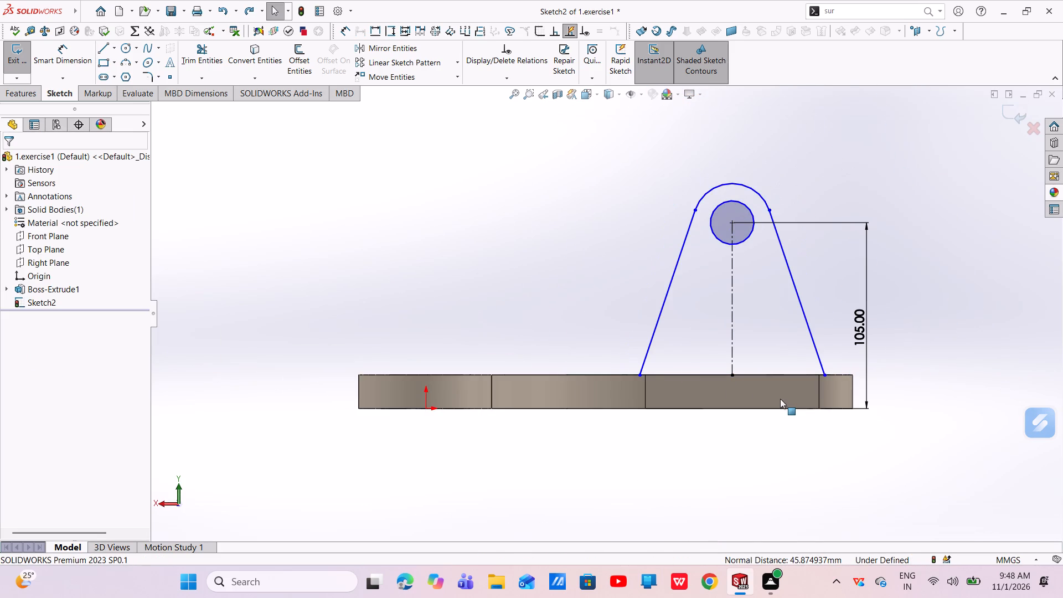
pyautogui.hotkey('ctrl', 'z')
pyautogui.hotkey('ctrl', 'z')
pyautogui.hotkey('ctrl', 'z')
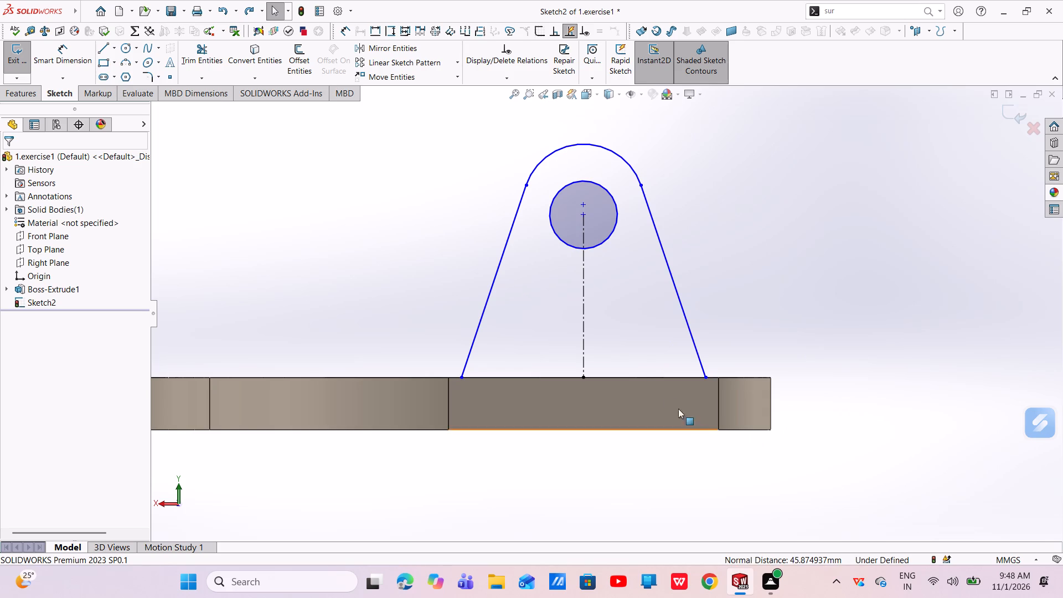
# Move the profile's lower corners along the plate's top edge, with the corner nearest the rounded end at about X 217 mm.
pyautogui.moveTo(461, 375); pyautogui.dragTo(496, 379)
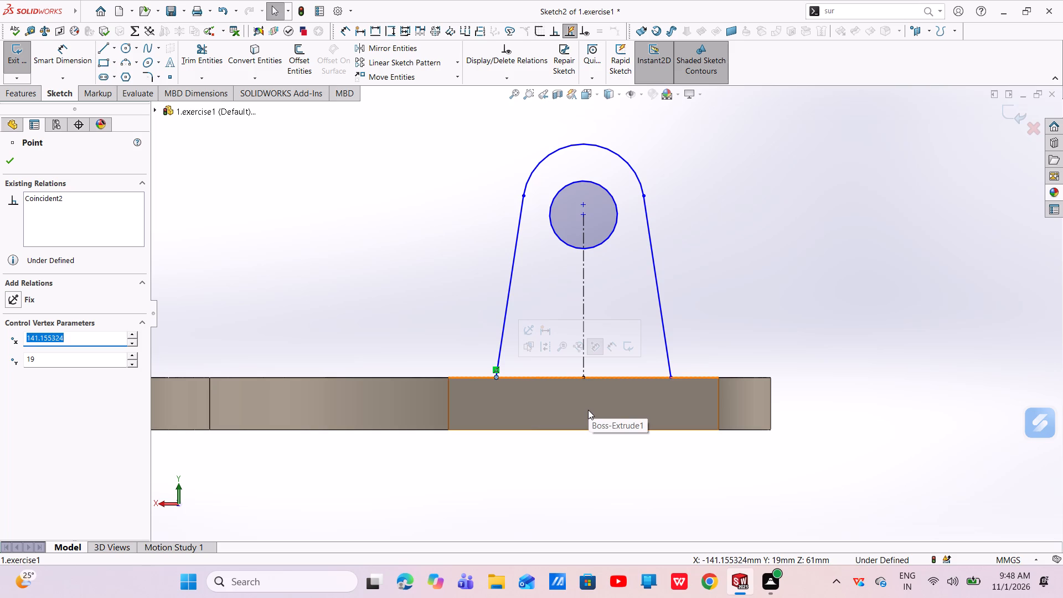
pyautogui.scroll(-5, 674, 378)
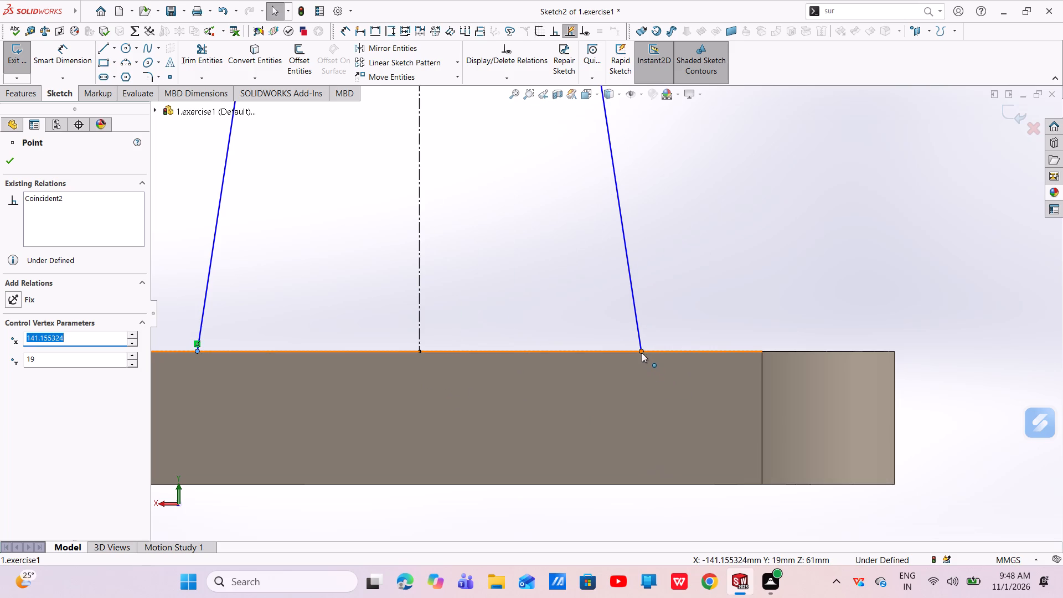
pyautogui.moveTo(640, 349); pyautogui.dragTo(729, 346)
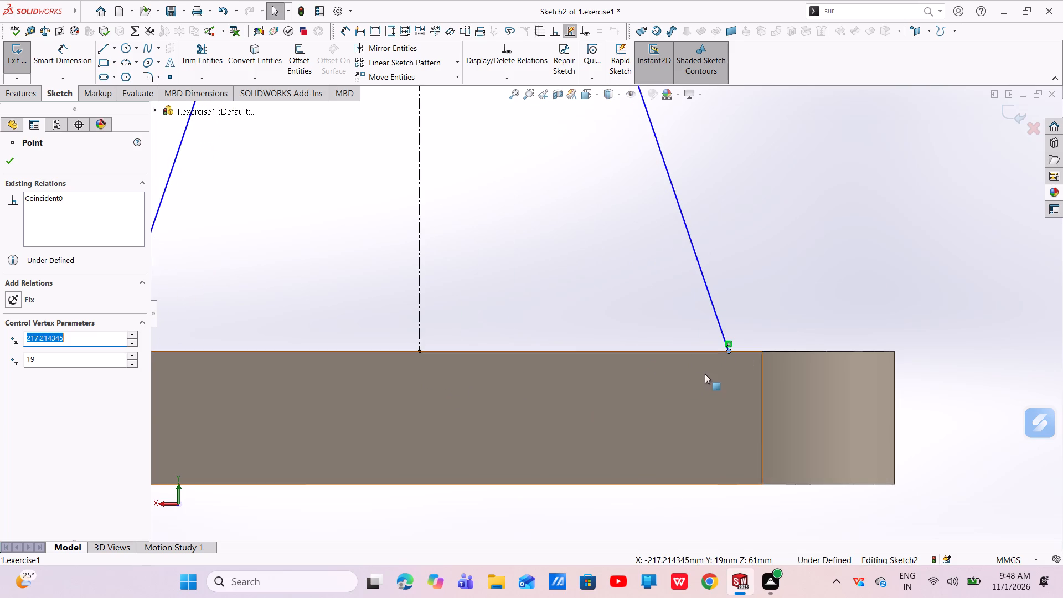
pyautogui.scroll(5, 703, 377)
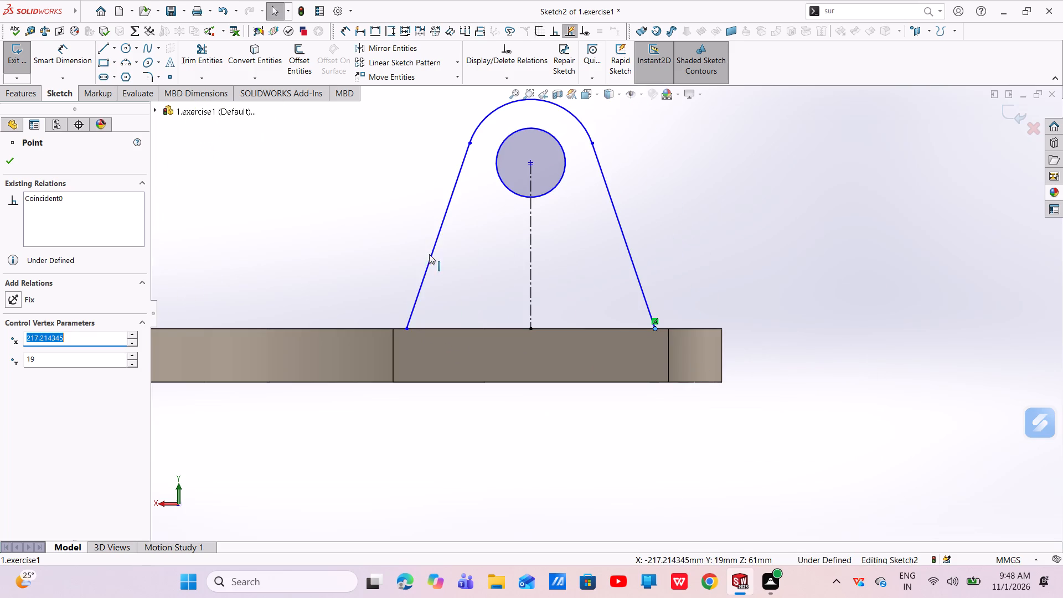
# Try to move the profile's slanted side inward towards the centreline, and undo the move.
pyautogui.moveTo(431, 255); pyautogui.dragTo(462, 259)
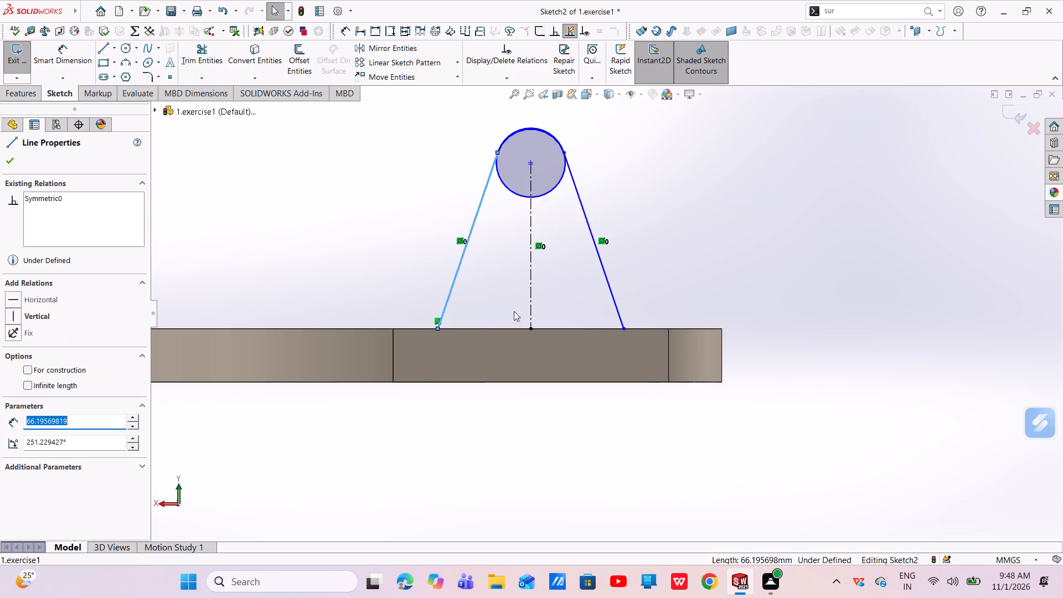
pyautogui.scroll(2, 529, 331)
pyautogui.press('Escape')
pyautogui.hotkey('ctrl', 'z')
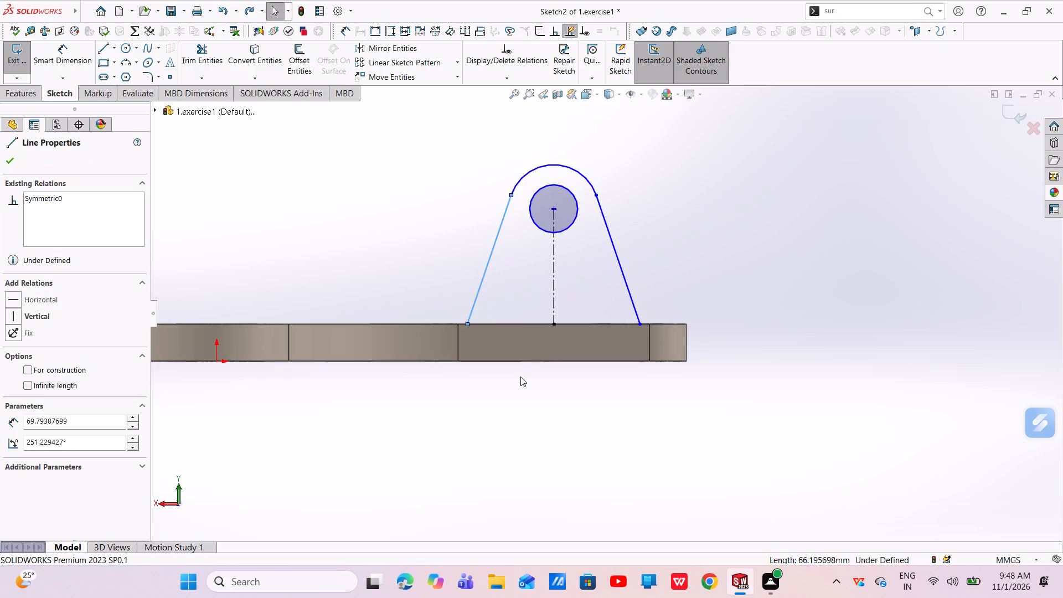
# Dimension the diameter of the circle inside the upright profile at 35 mm.
pyautogui.scroll(2, 519, 312)
pyautogui.click(67, 48)
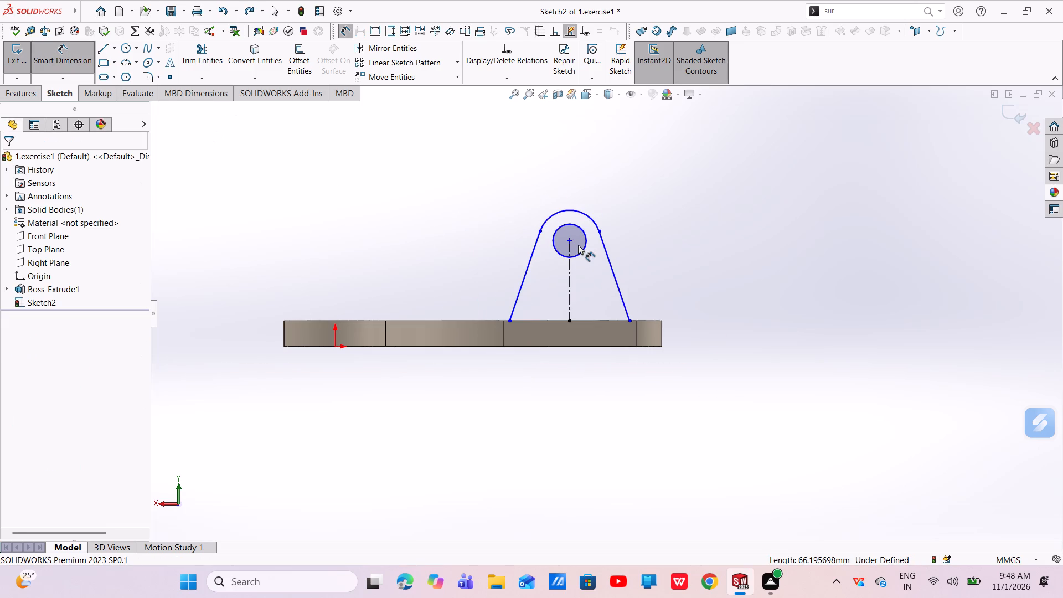
pyautogui.click(580, 251)
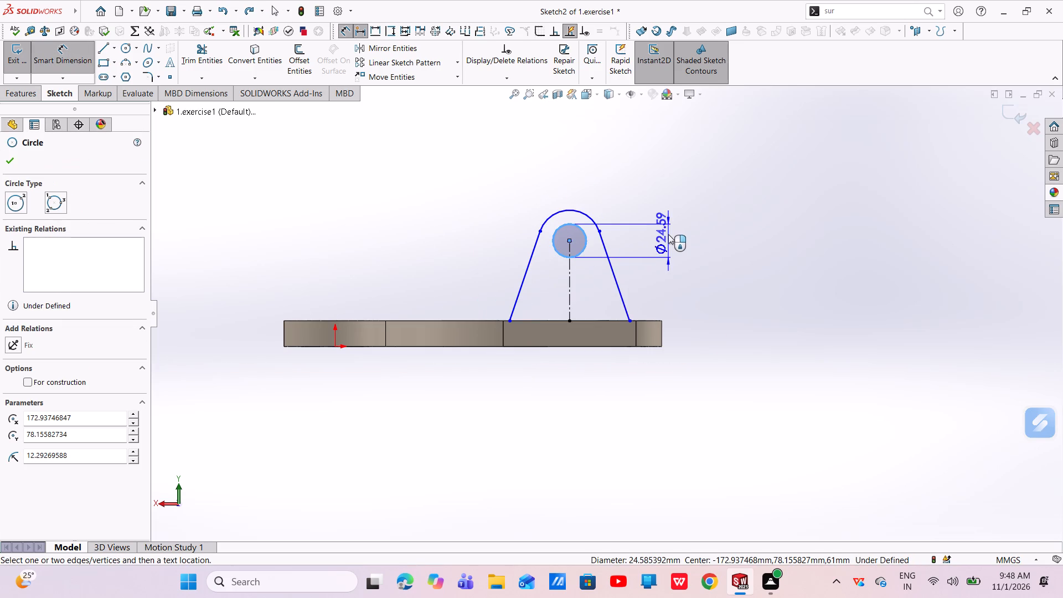
pyautogui.click(668, 234)
pyautogui.press('BackSpace')
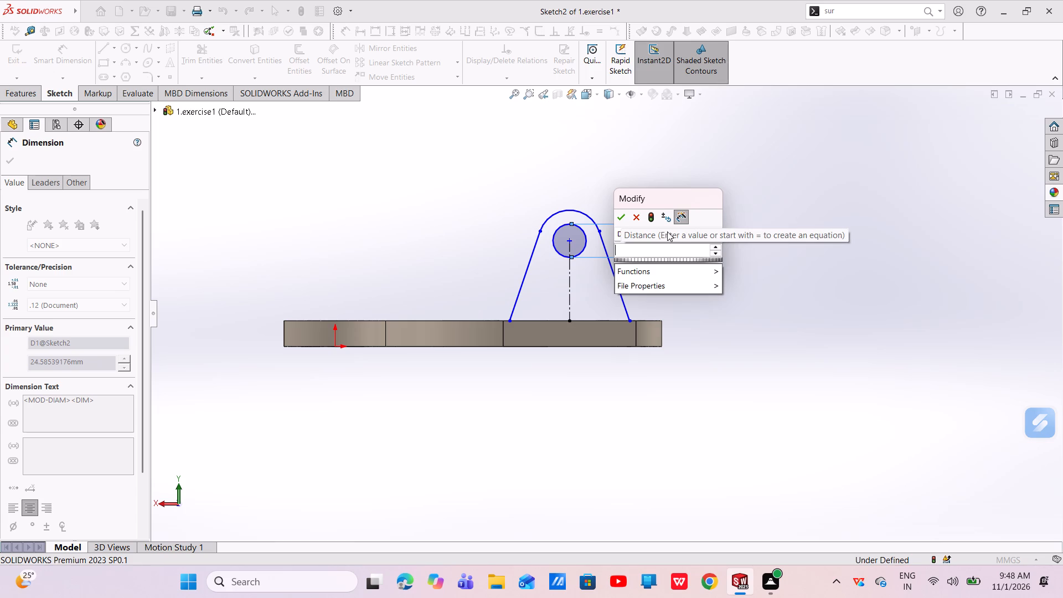
pyautogui.write('30')
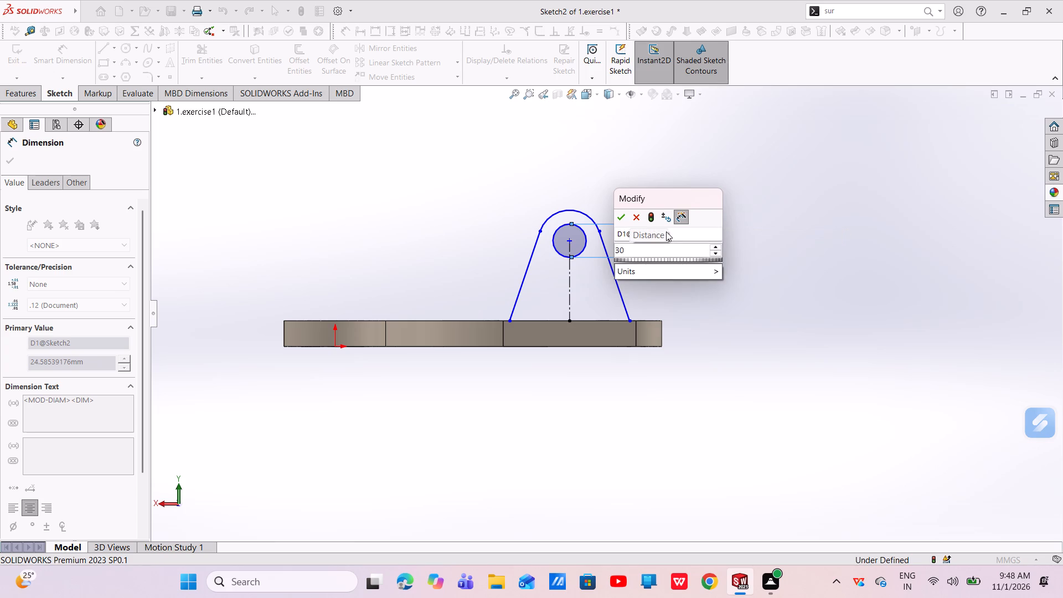
pyautogui.press('BackSpace')
pyautogui.press('5')
pyautogui.press('Return')
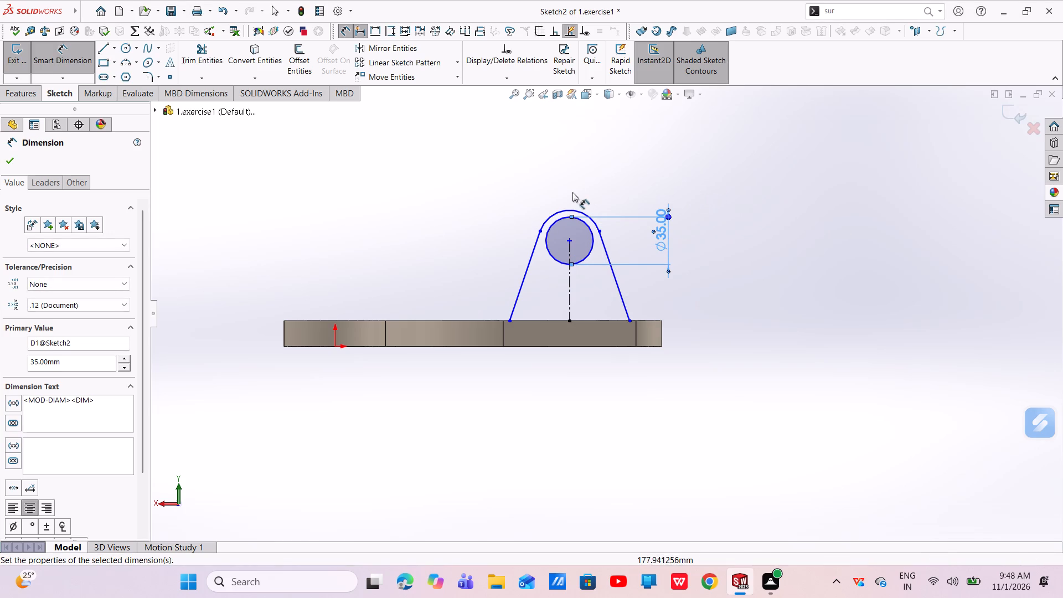
# Dimension the radius of the profile's top arc at 44.45 mm.
pyautogui.click(584, 213)
pyautogui.click(702, 208)
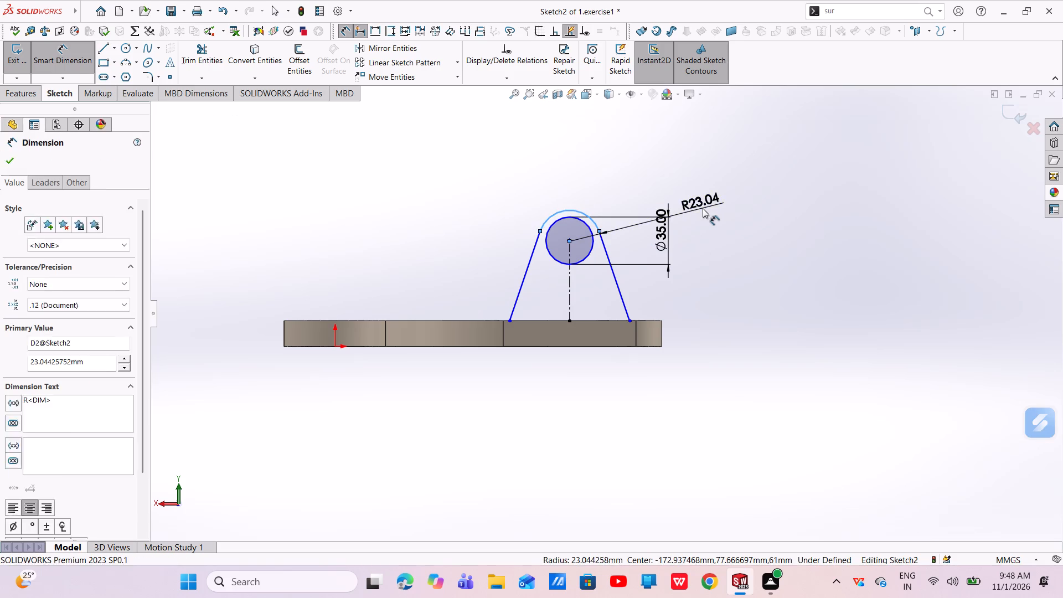
pyautogui.press('BackSpace')
pyautogui.write('44.5')
pyautogui.press('Return')
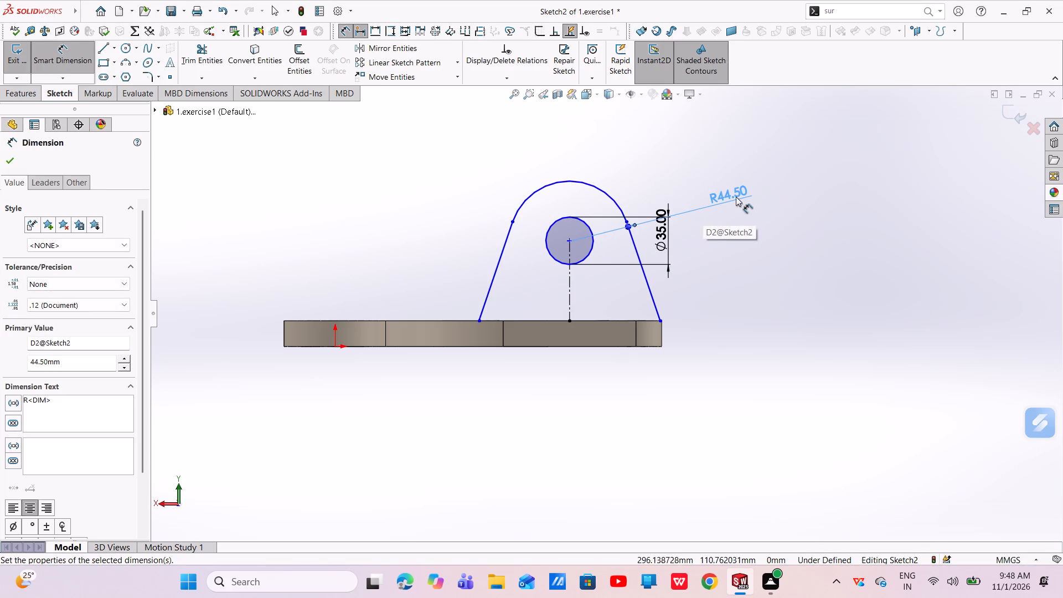
pyautogui.doubleClick(736, 197)
pyautogui.press('BackSpace')
pyautogui.write('44')
pyautogui.press('.')
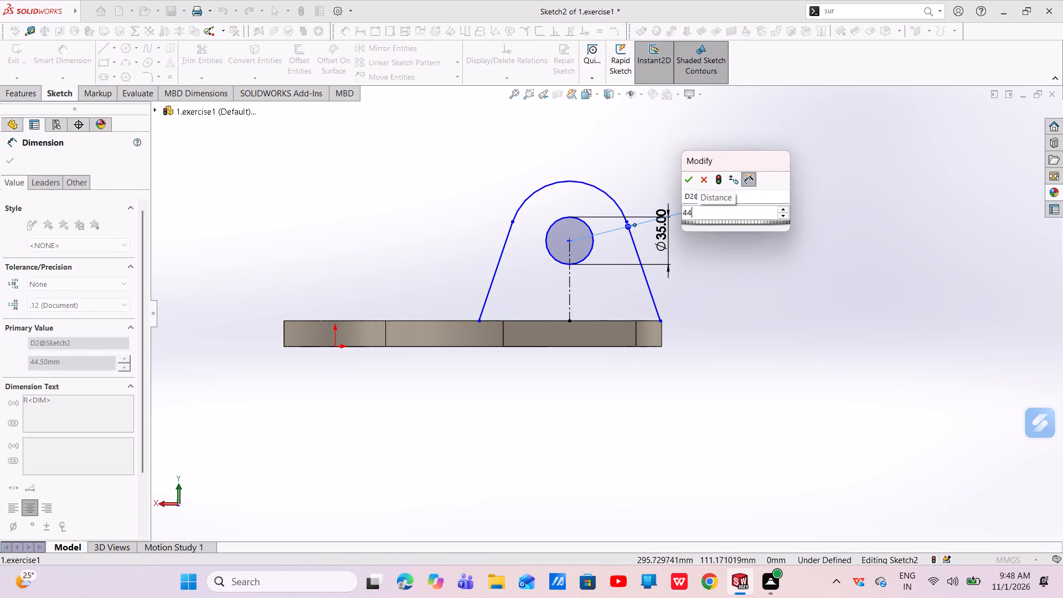
pyautogui.write('45')
pyautogui.press('Return')
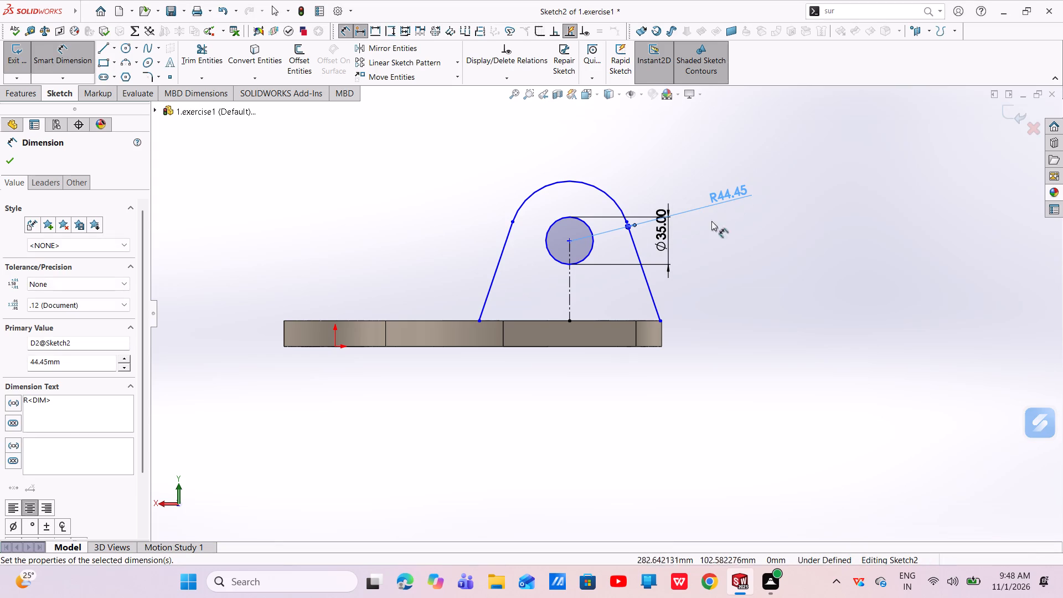
pyautogui.press('Escape')
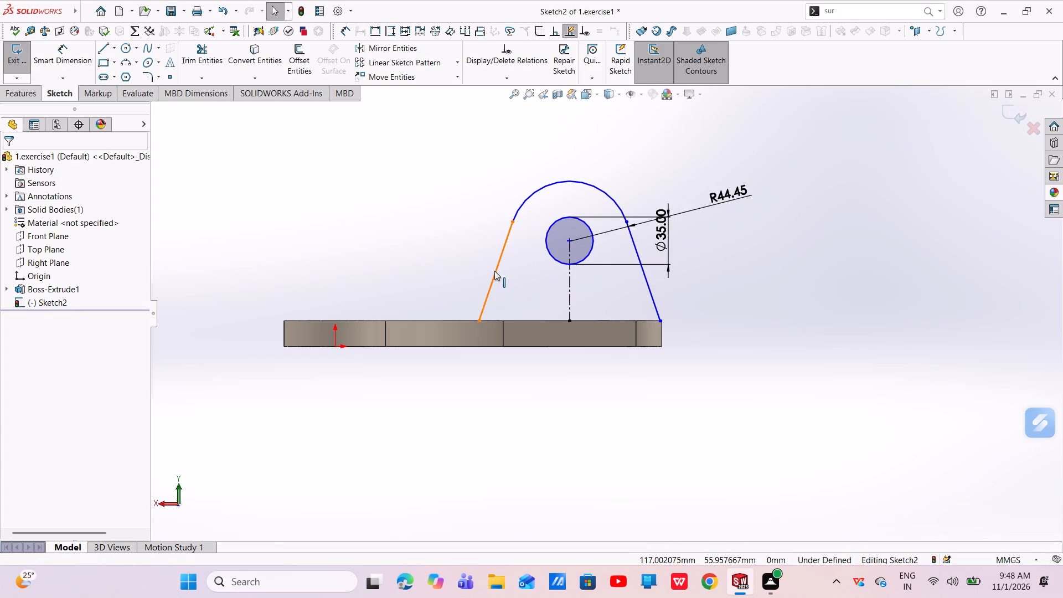
# Apply an equal relation between the profile's two slanted sides.
pyautogui.click(494, 270)
pyautogui.keyDown('ctrl'); pyautogui.click(639, 257); pyautogui.keyUp('ctrl')
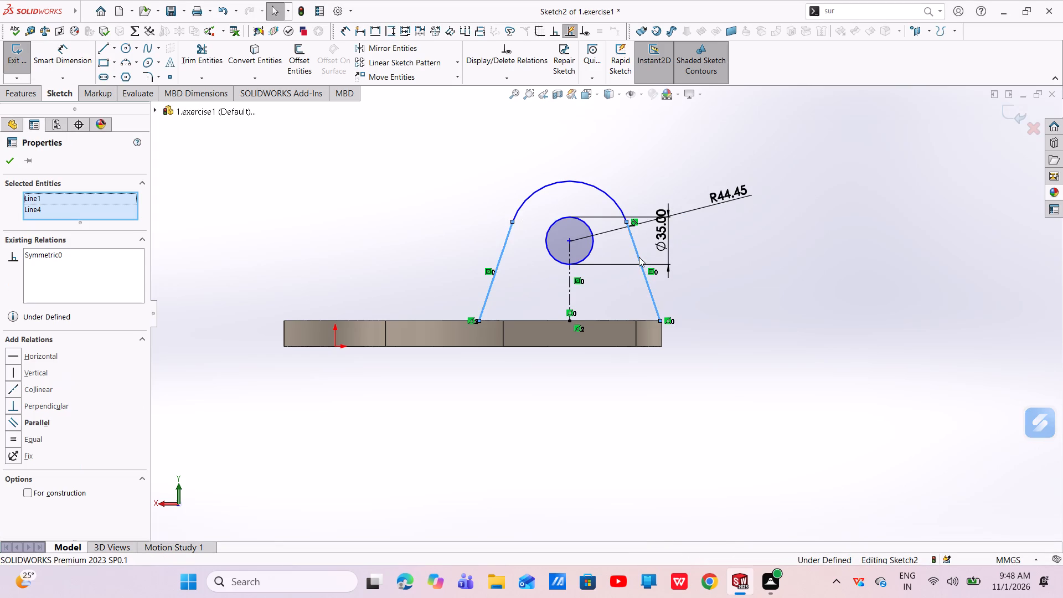
pyautogui.click(754, 208)
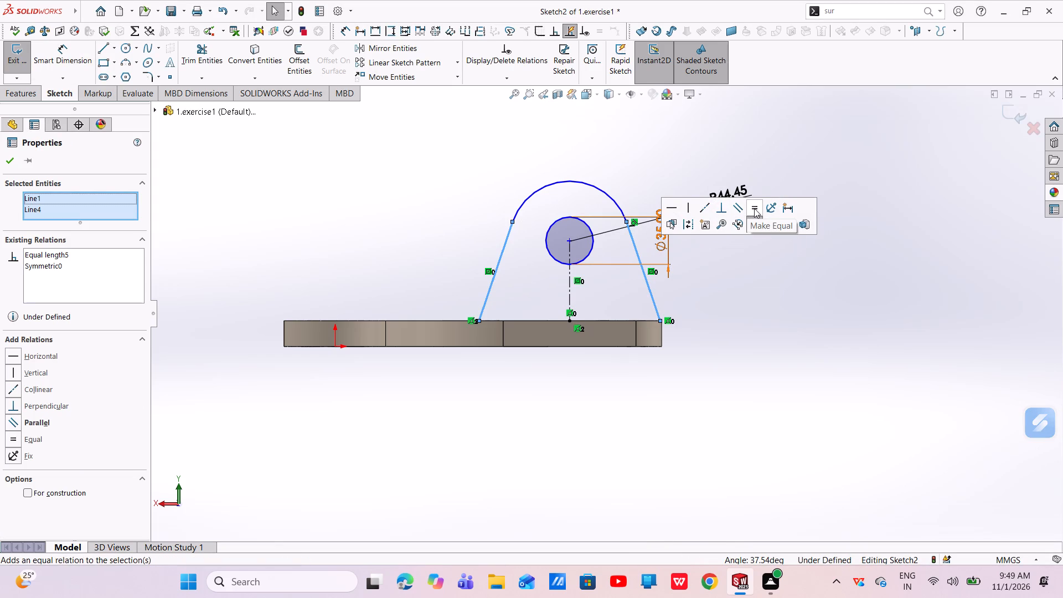
pyautogui.press('Escape')
pyautogui.press('Escape')
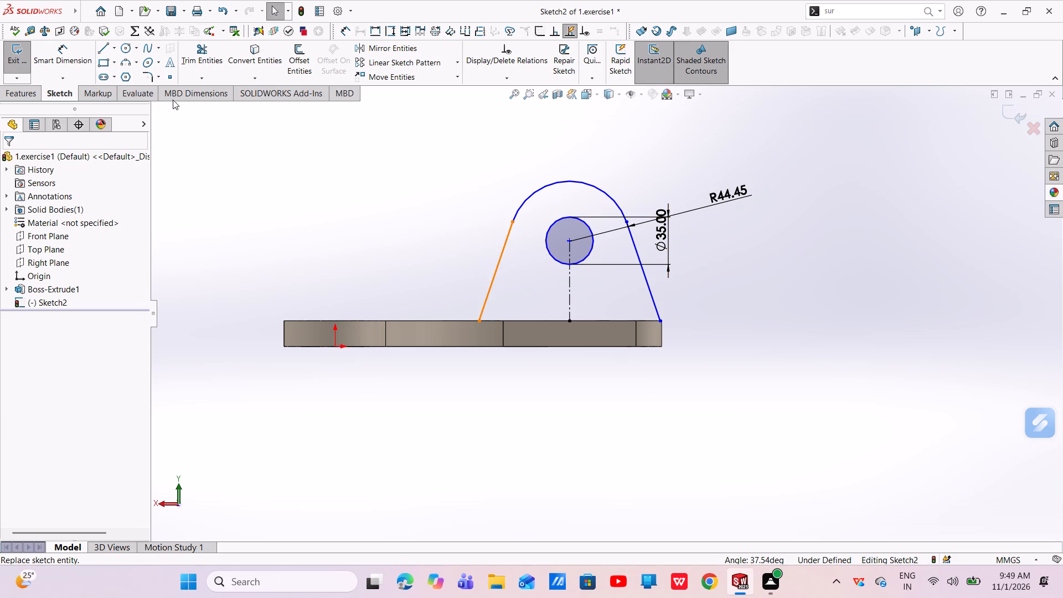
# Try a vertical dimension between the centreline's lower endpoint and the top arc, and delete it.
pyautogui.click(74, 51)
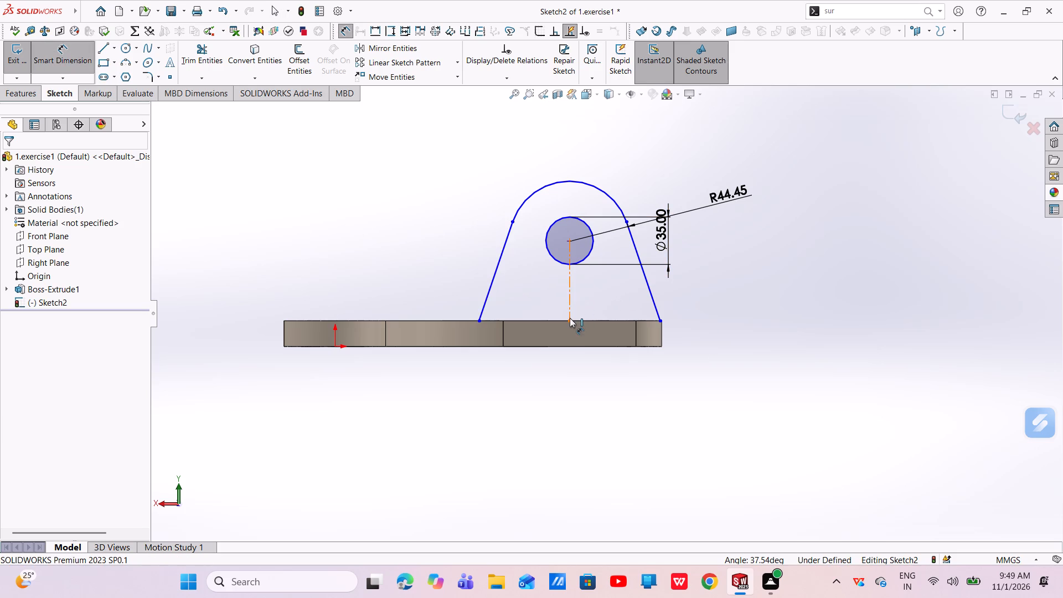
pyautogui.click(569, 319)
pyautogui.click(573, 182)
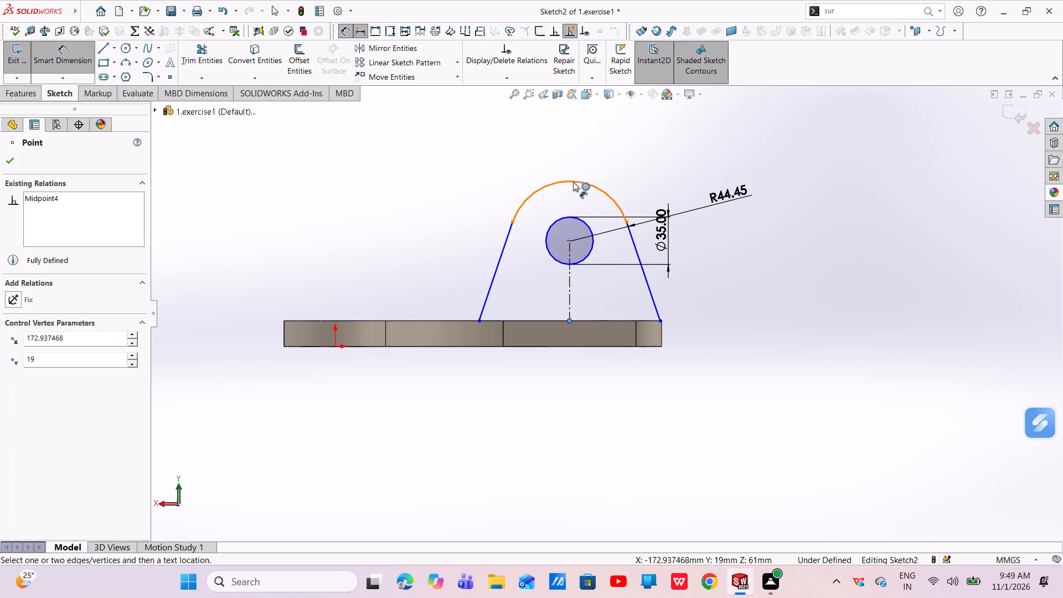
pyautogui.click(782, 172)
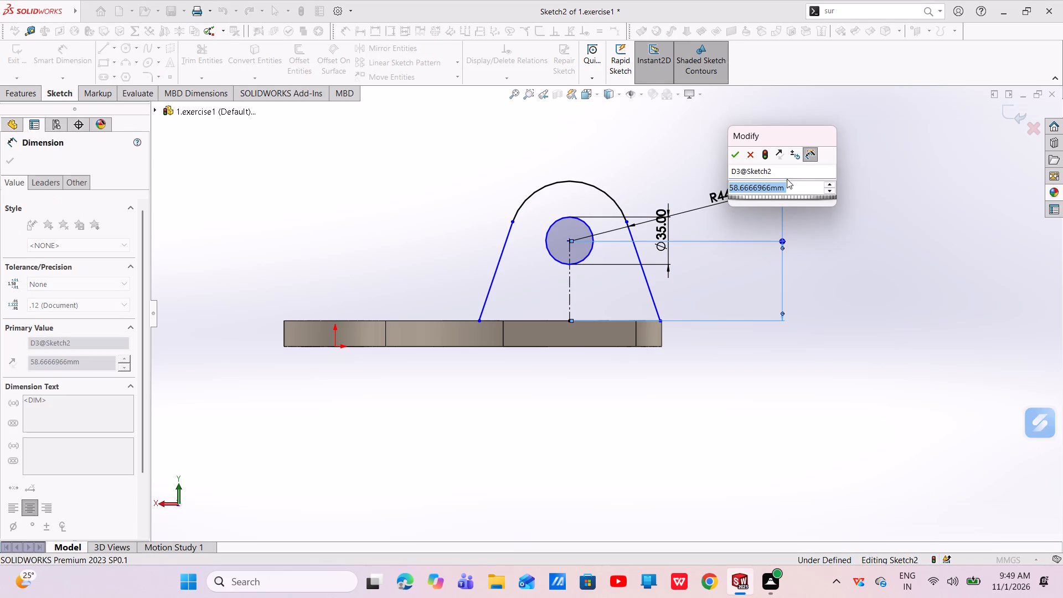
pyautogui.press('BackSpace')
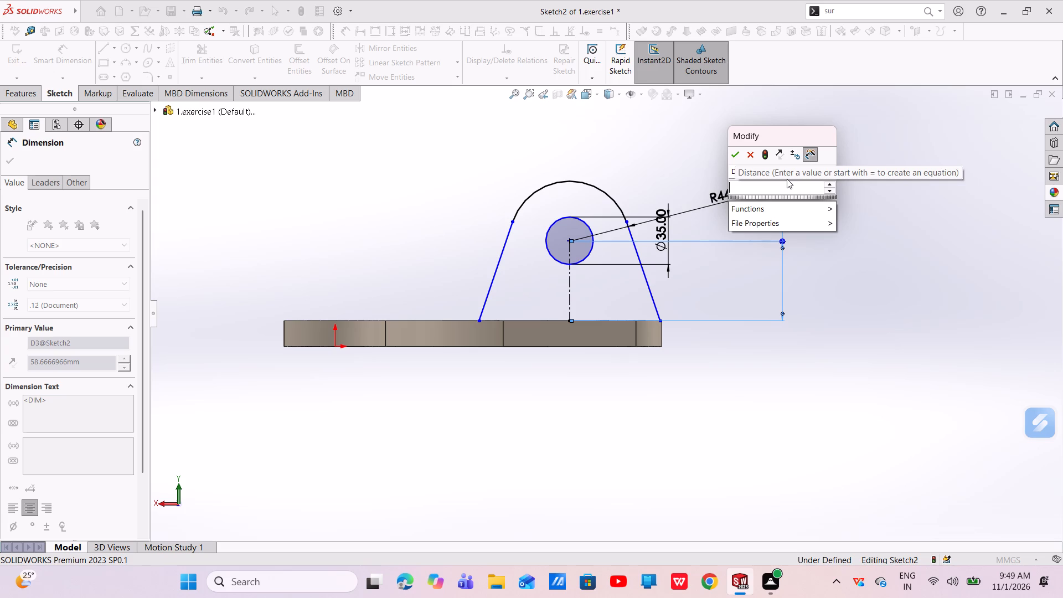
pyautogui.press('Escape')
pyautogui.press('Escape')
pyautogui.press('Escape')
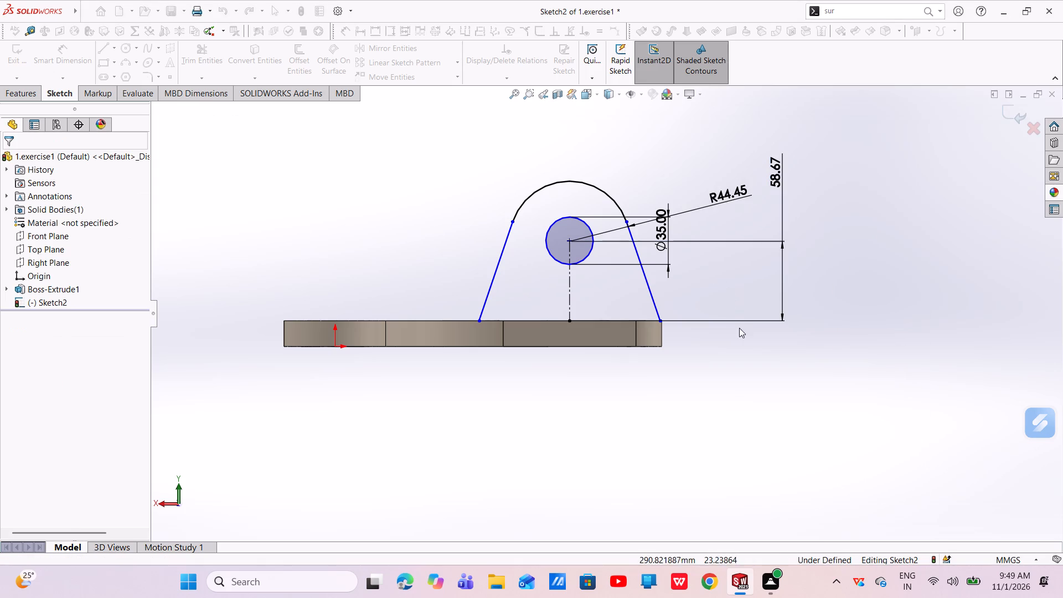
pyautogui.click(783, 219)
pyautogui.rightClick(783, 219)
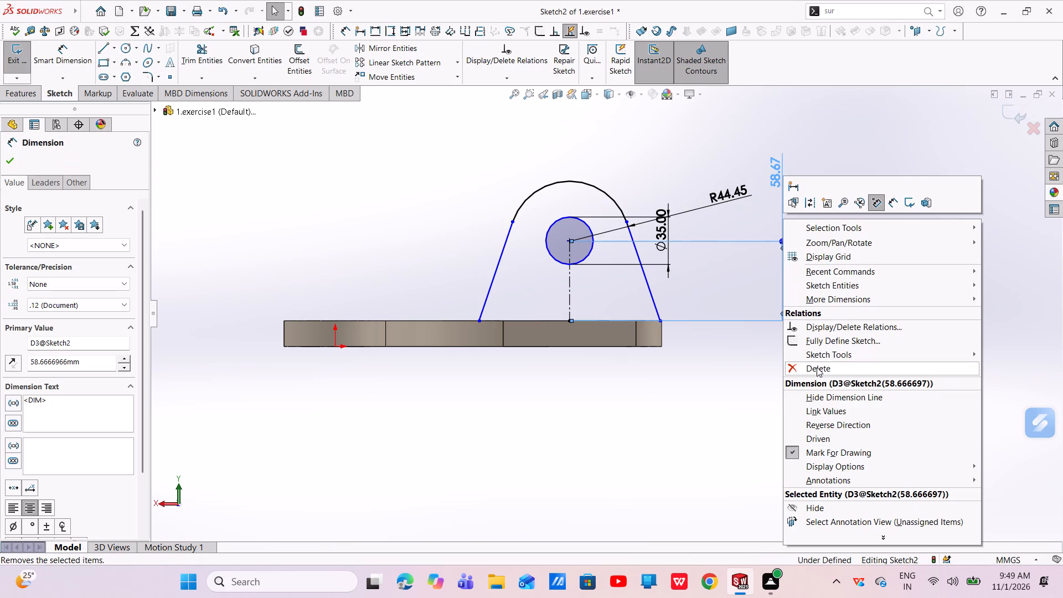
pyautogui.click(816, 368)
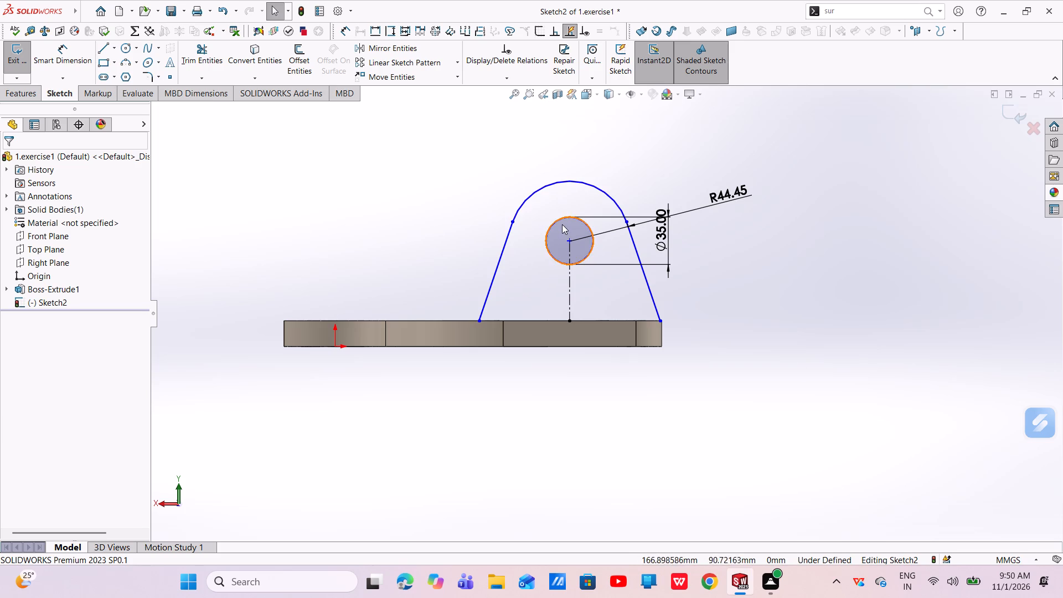
# Dimension the top arc's centre at 105 mm above the plate's bottom edge.
pyautogui.click(58, 57)
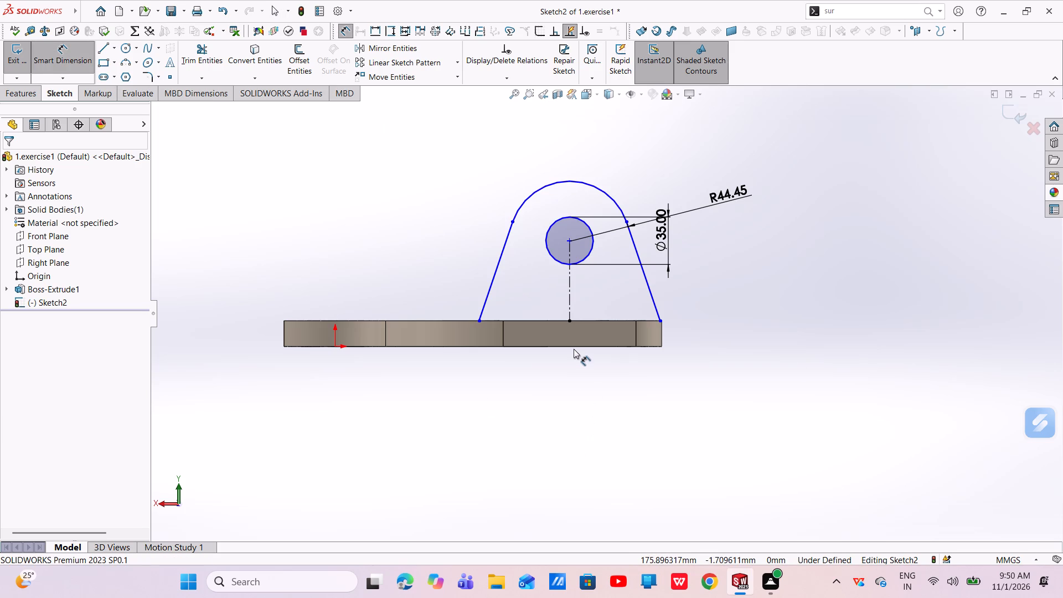
pyautogui.click(574, 348)
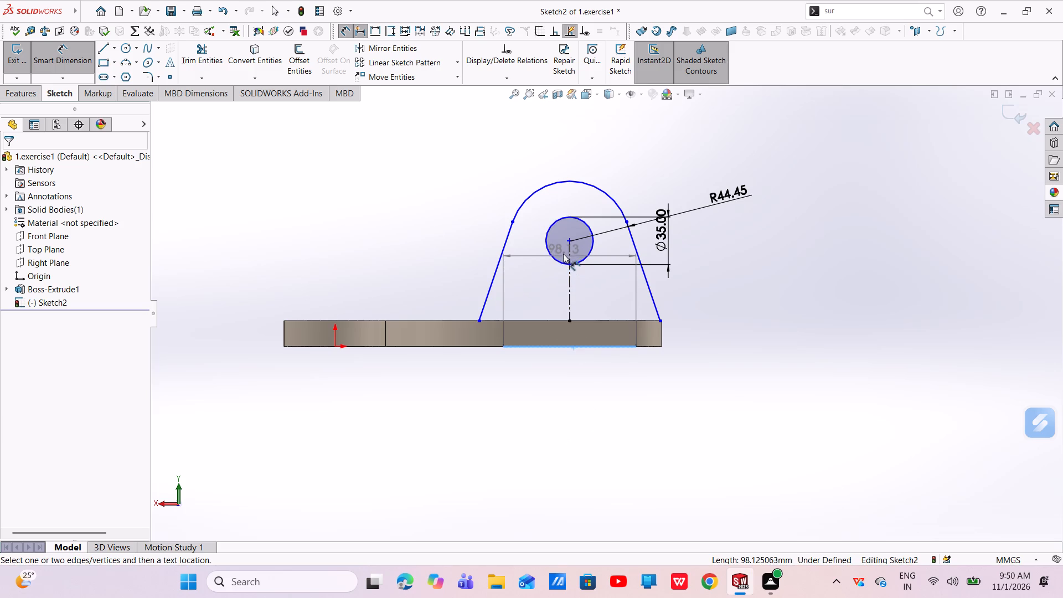
pyautogui.click(569, 242)
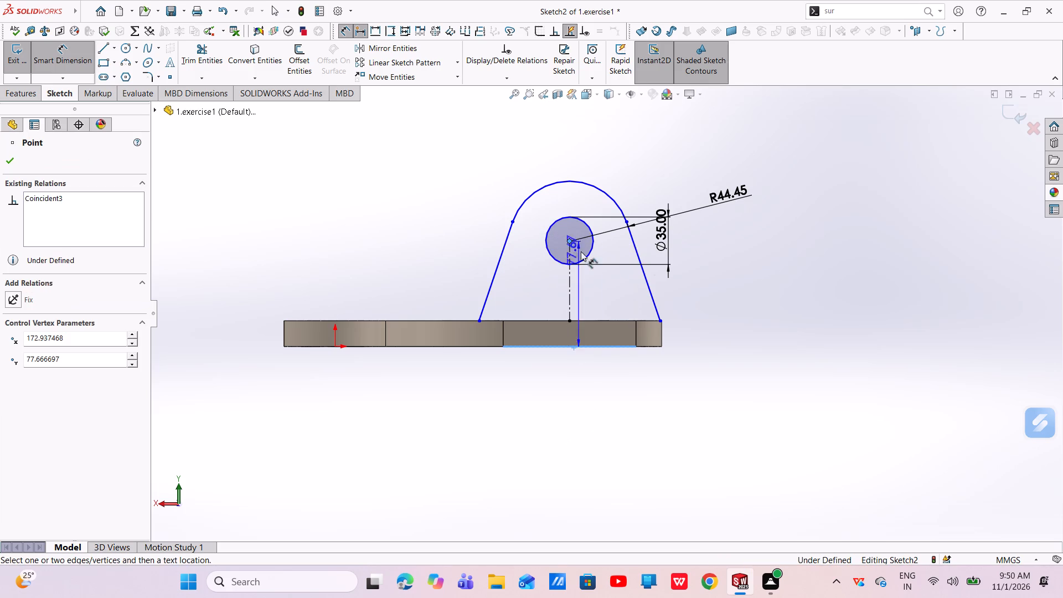
pyautogui.click(735, 269)
pyautogui.press('BackSpace')
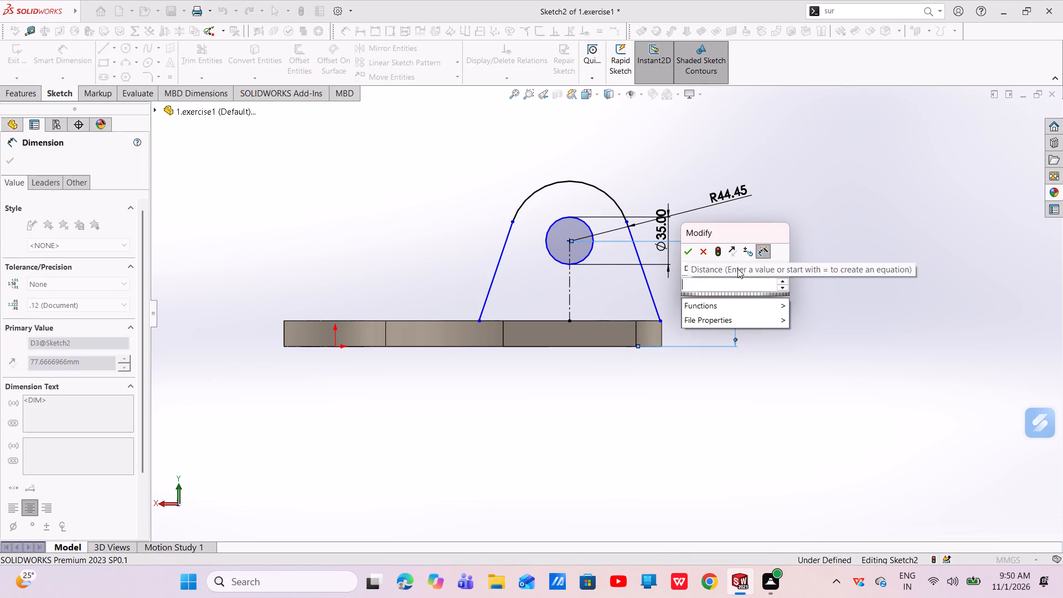
pyautogui.press('1')
pyautogui.write('05')
pyautogui.press('Return')
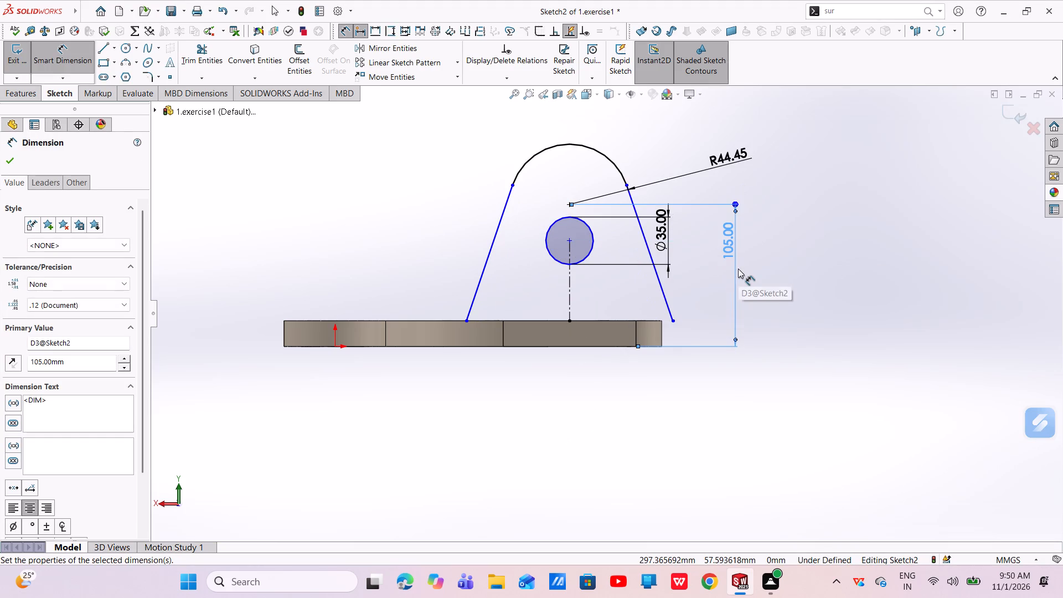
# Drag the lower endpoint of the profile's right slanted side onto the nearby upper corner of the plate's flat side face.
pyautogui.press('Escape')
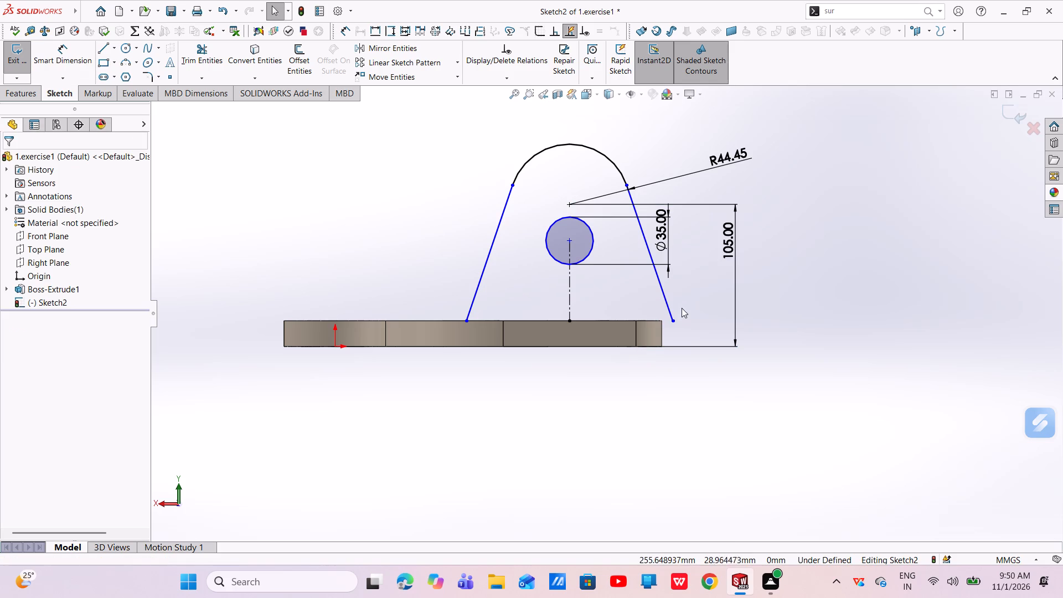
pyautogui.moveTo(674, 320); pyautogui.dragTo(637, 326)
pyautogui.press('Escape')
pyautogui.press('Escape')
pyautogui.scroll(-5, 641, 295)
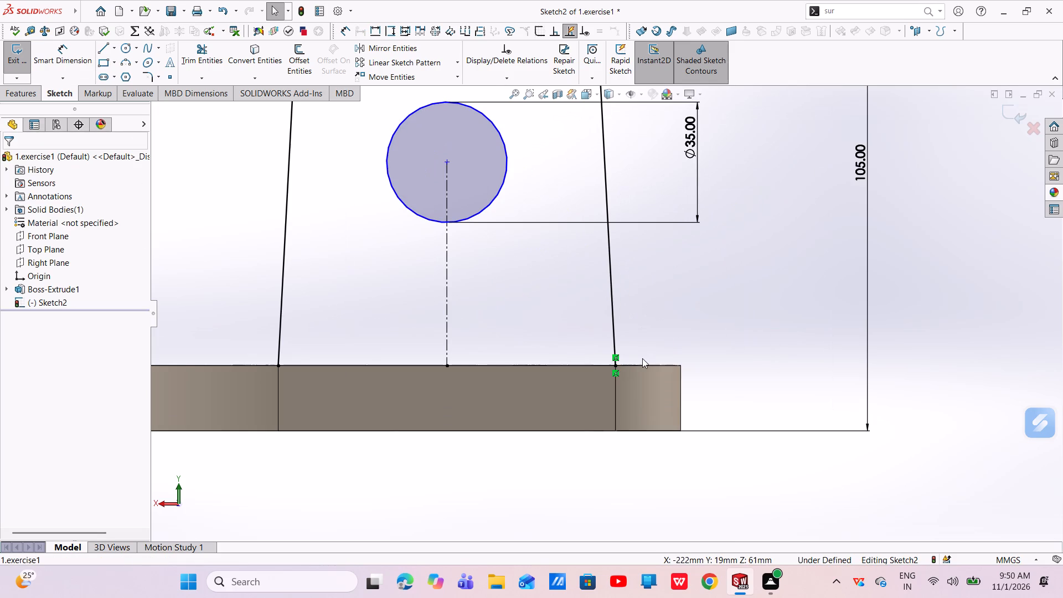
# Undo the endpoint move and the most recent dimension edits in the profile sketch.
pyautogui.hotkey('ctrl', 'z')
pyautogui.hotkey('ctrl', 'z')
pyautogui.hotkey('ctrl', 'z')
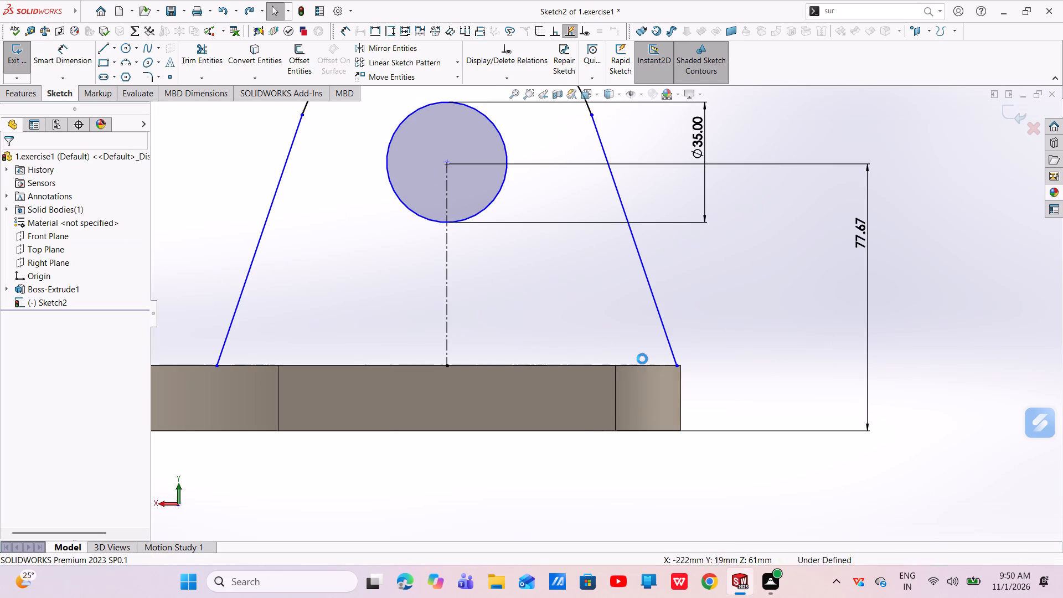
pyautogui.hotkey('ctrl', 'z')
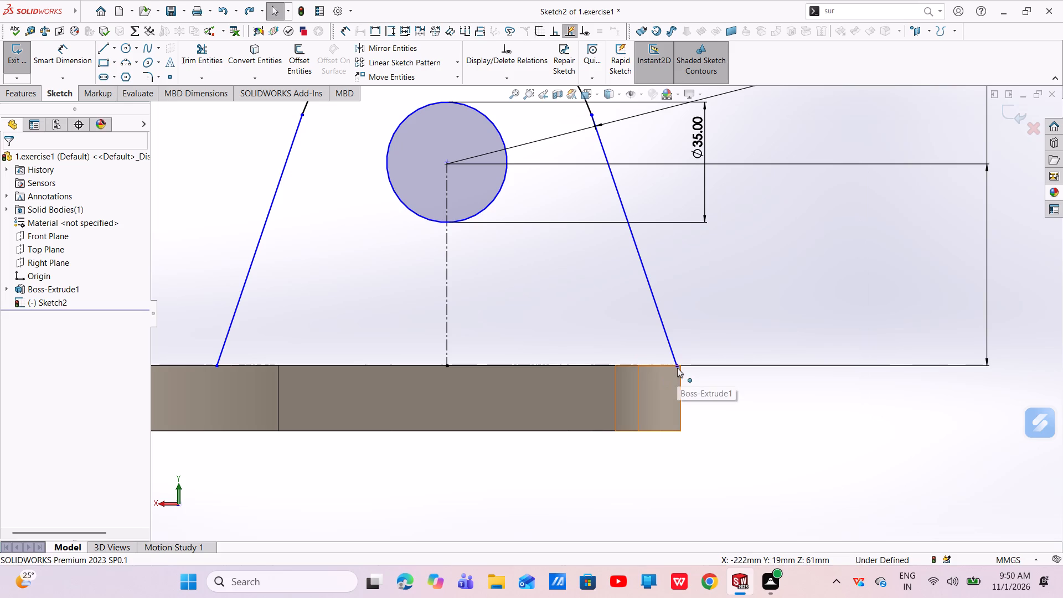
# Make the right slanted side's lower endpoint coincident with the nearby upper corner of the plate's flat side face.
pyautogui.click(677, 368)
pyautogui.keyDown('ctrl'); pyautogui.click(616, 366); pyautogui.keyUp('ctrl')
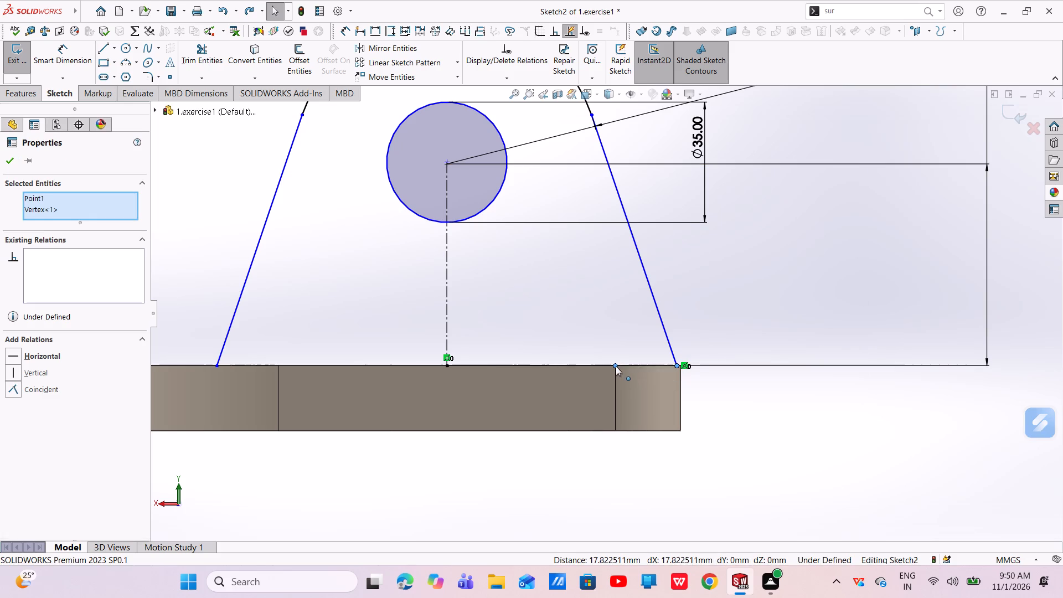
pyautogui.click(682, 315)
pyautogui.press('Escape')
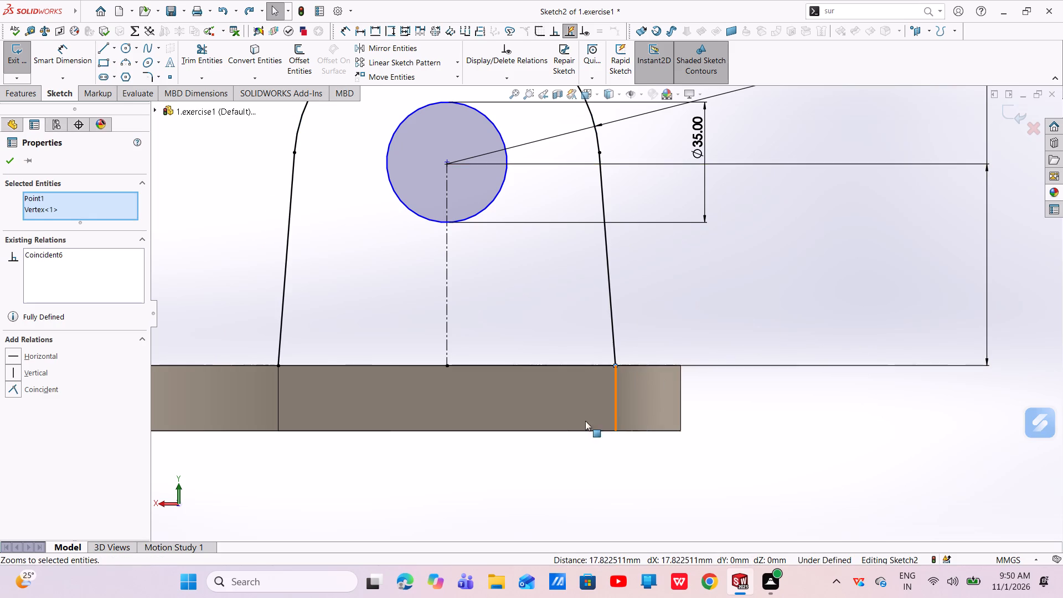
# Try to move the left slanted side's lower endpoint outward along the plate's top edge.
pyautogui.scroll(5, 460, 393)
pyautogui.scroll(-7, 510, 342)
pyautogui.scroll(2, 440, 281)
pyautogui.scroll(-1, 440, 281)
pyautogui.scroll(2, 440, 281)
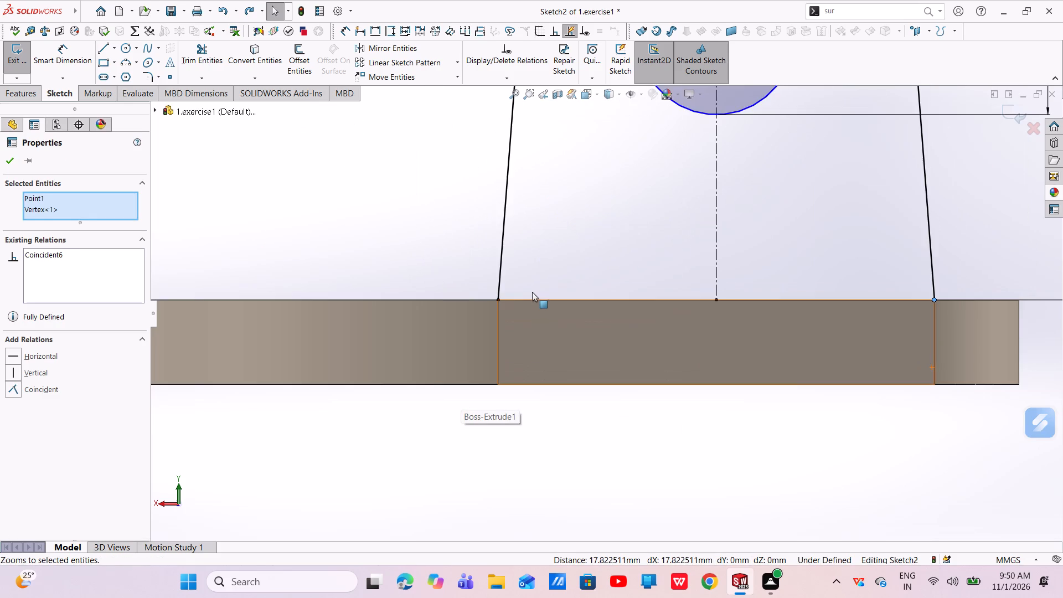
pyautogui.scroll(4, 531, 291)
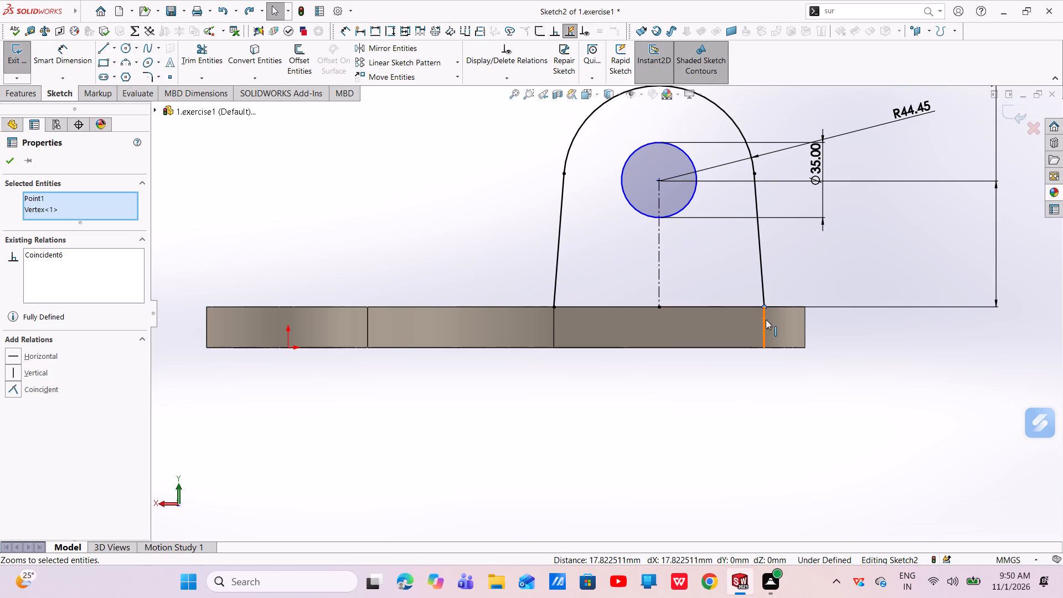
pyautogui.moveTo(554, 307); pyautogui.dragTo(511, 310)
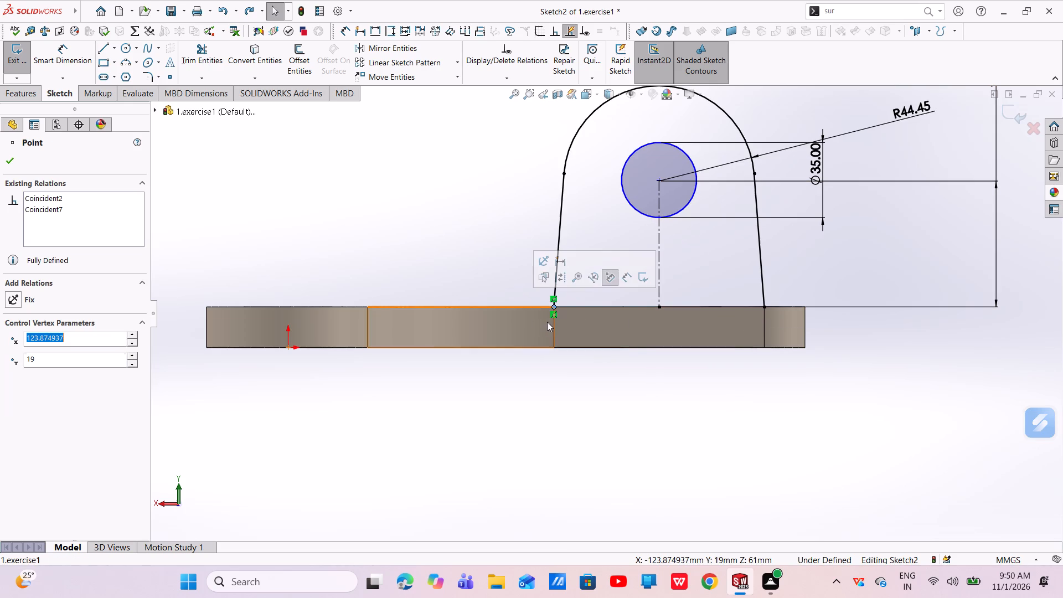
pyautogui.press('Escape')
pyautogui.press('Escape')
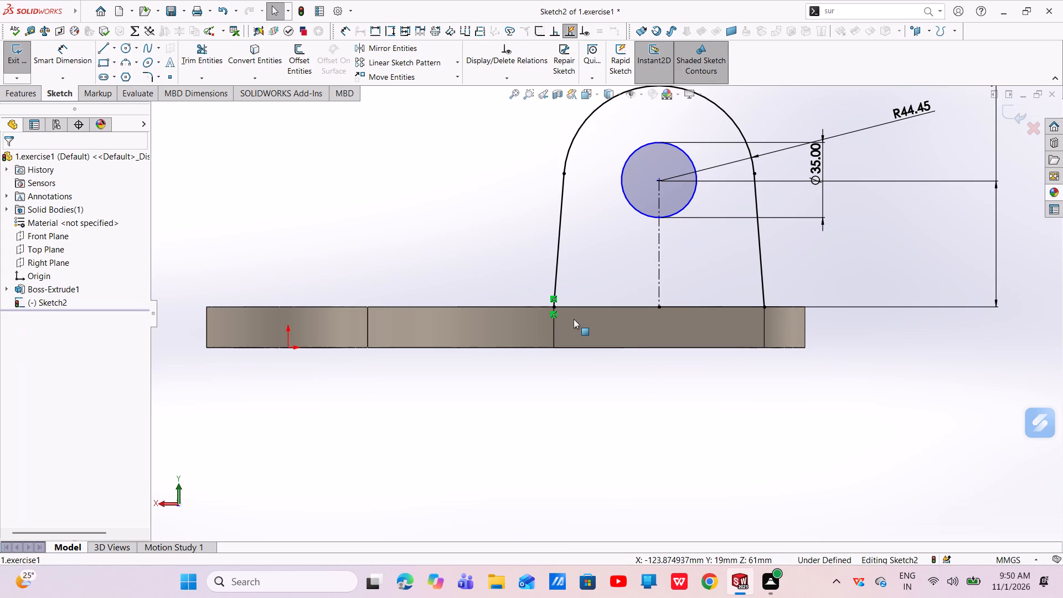
# Undo all the upright profile's geometry, relations and dimensions back to an empty sketch.
pyautogui.hotkey('ctrl', 'z')
pyautogui.hotkey('ctrl', 'z')
pyautogui.hotkey('ctrl', 'z')
pyautogui.hotkey('ctrl', 'z')
pyautogui.hotkey('ctrl', 'z')
pyautogui.hotkey('ctrl', 'z')
pyautogui.hotkey('ctrl', 'z')
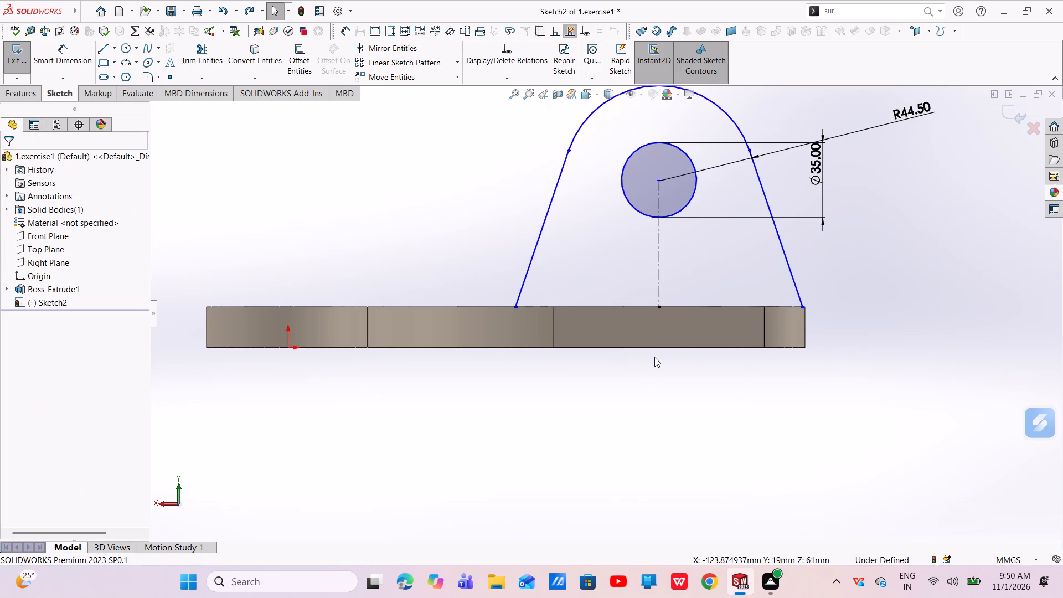
pyautogui.hotkey('ctrl', 'z')
pyautogui.hotkey('ctrl', 'z')
pyautogui.hotkey('ctrl', 'z')
pyautogui.hotkey('ctrl', 'z')
pyautogui.hotkey('ctrl', 'z')
pyautogui.hotkey('ctrl', 'z')
pyautogui.hotkey('ctrl', 'z')
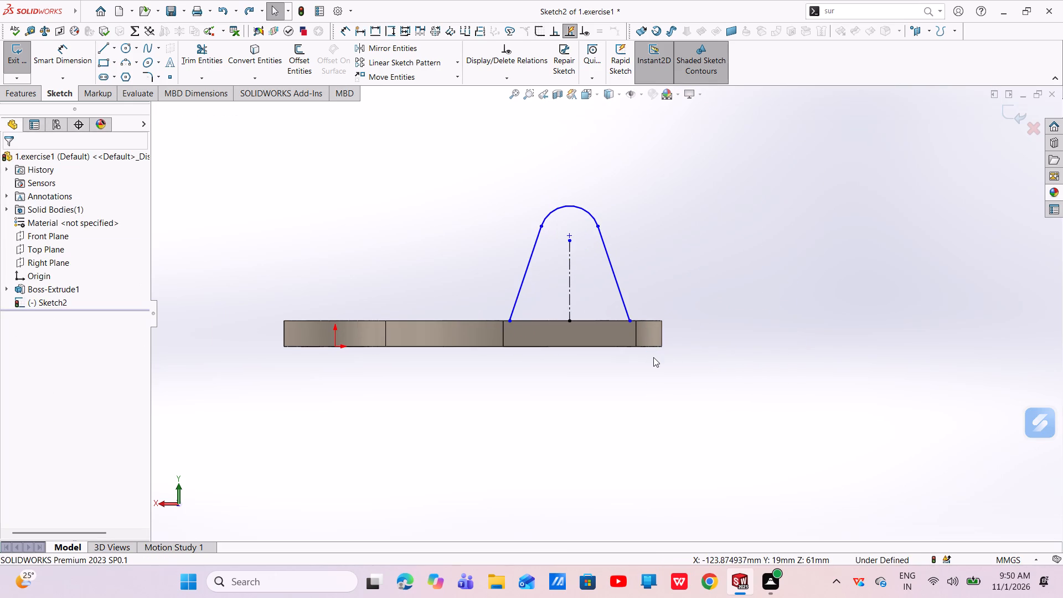
pyautogui.hotkey('ctrl', 'z')
pyautogui.hotkey('ctrl', 'z')
pyautogui.hotkey('ctrl', 'z')
pyautogui.hotkey('ctrl', 'z')
pyautogui.hotkey('ctrl', 'z')
pyautogui.hotkey('ctrl', 'z')
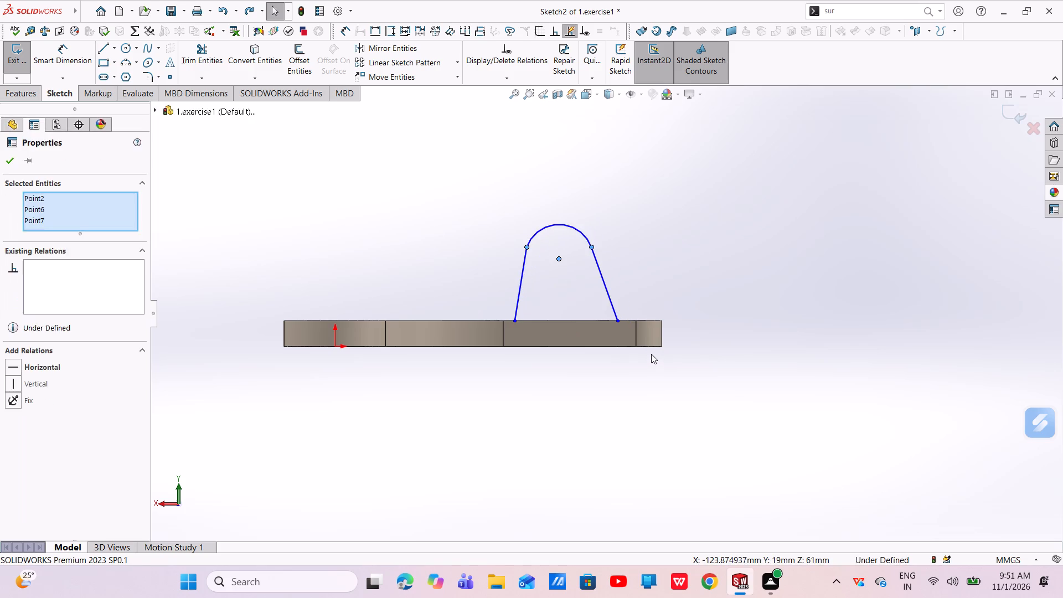
pyautogui.hotkey('ctrl', 'z')
pyautogui.hotkey('ctrl', 'z')
pyautogui.hotkey('ctrl', 'z')
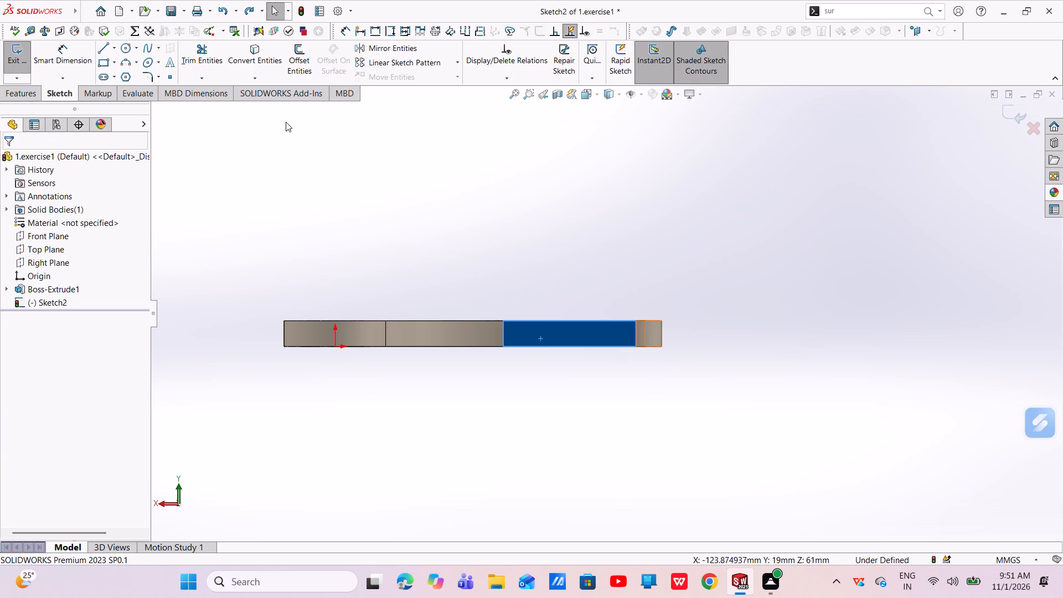
# Sketch two slanted lines from the flat side face's upper corners, joined by a top arc centred about 88 mm above the plate's bottom edge.
pyautogui.click(100, 54)
pyautogui.click(109, 47)
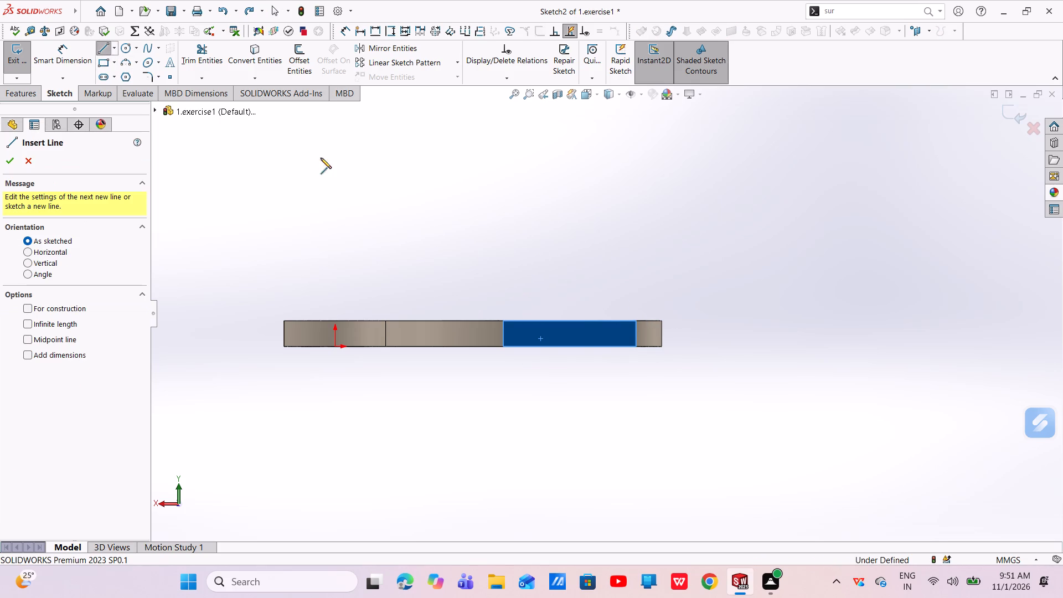
pyautogui.click(634, 321)
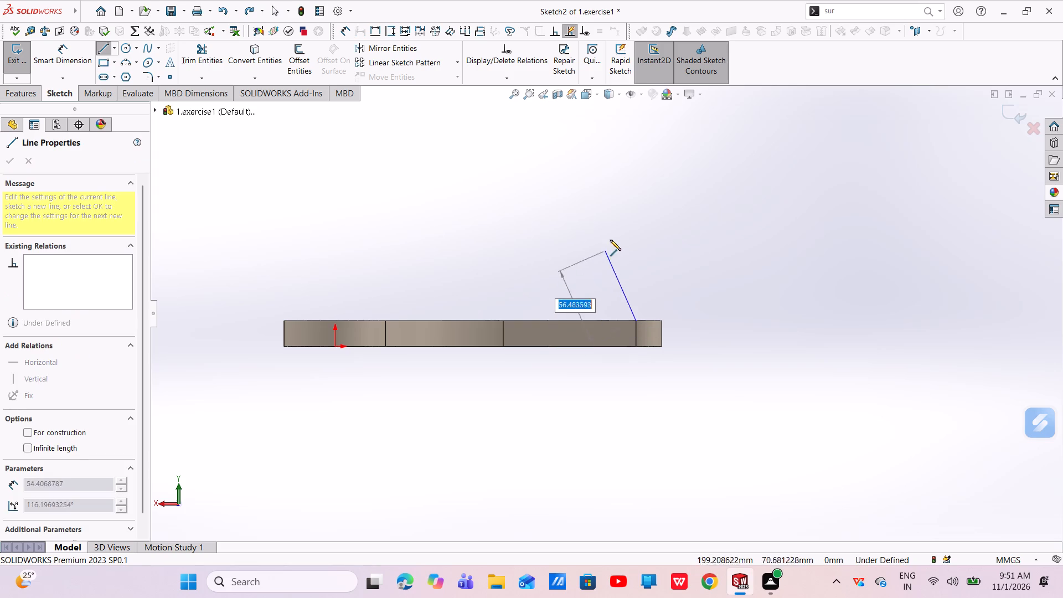
pyautogui.click(607, 218)
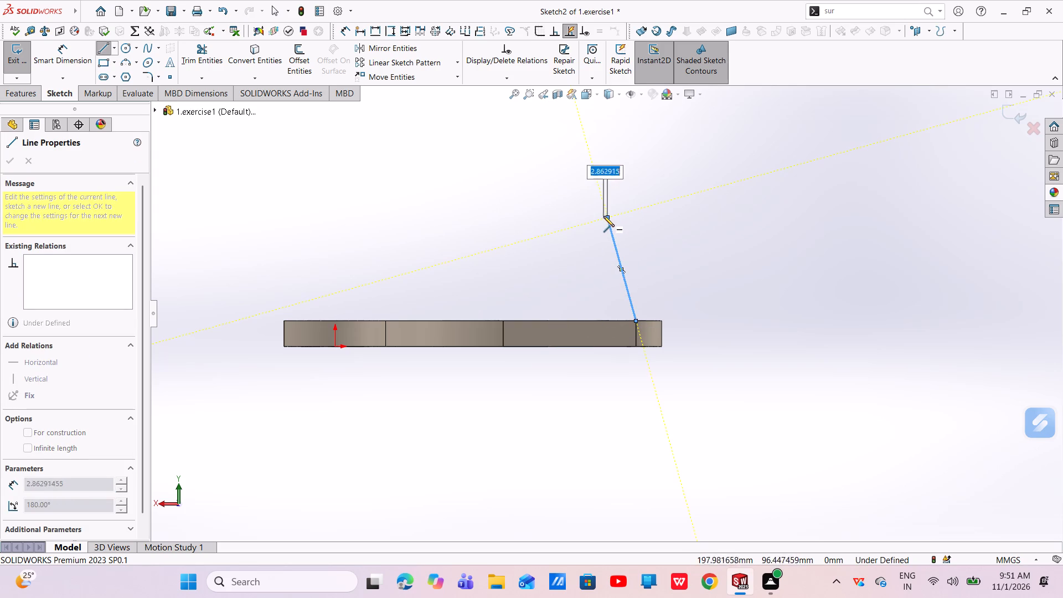
pyautogui.click(533, 217)
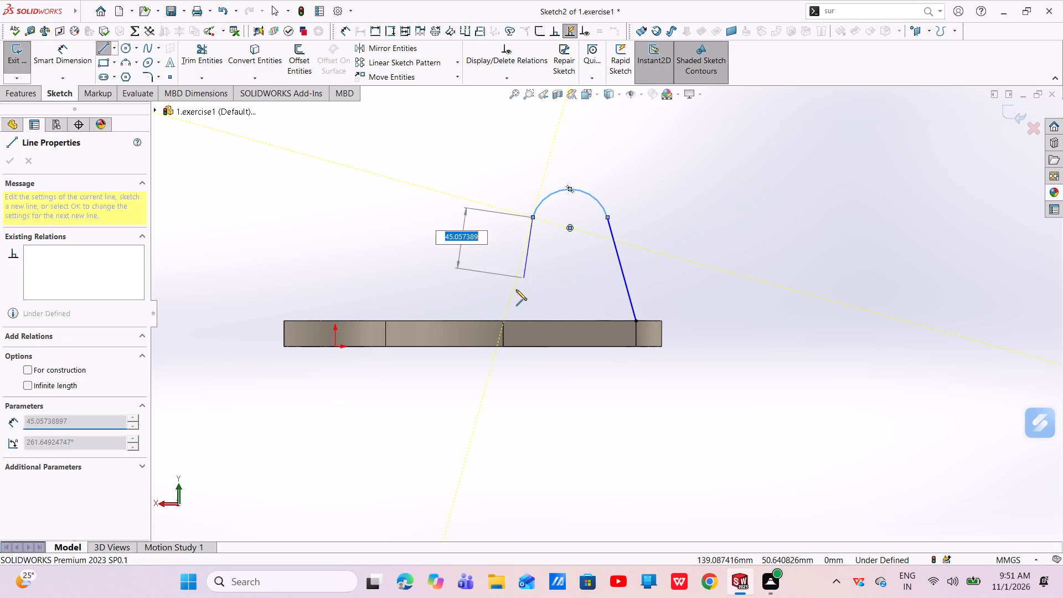
pyautogui.click(503, 322)
pyautogui.rightClick(503, 322)
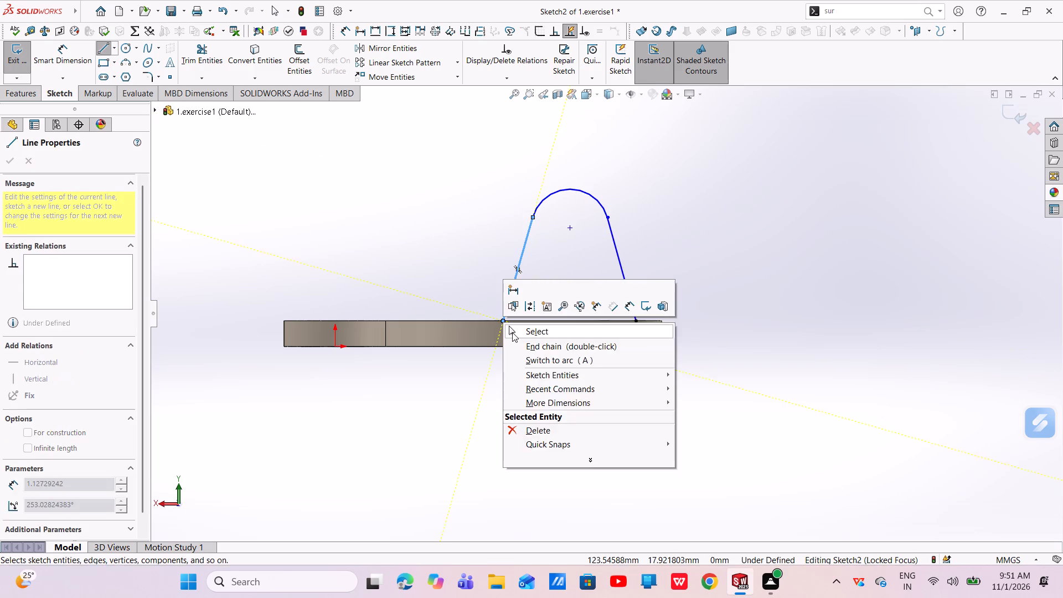
pyautogui.click(512, 332)
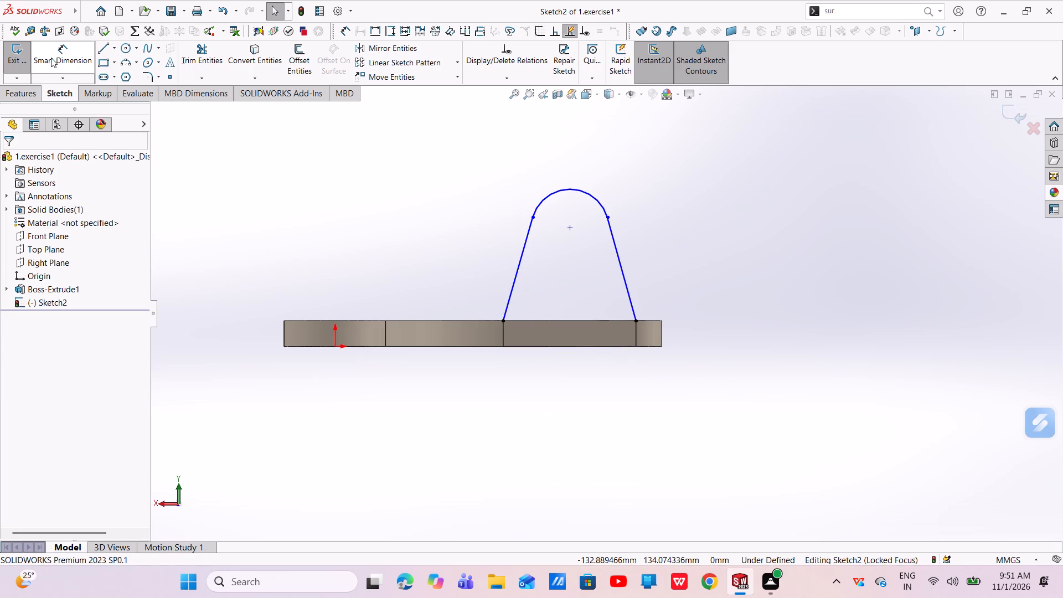
# Dimension the top arc's centre at 105 mm above the plate's bottom edge.
pyautogui.click(51, 58)
pyautogui.click(612, 346)
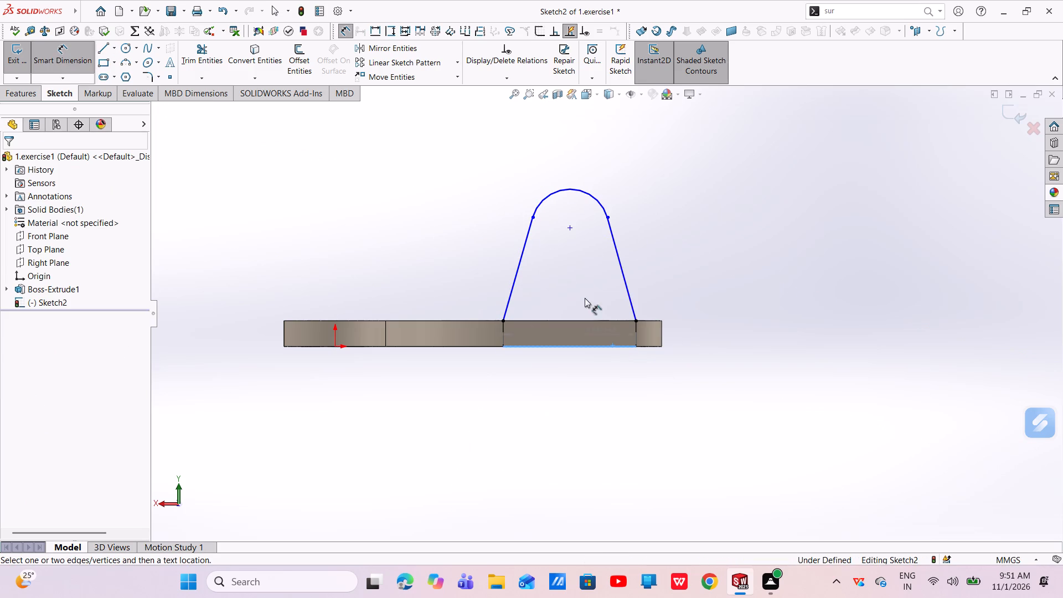
pyautogui.click(571, 229)
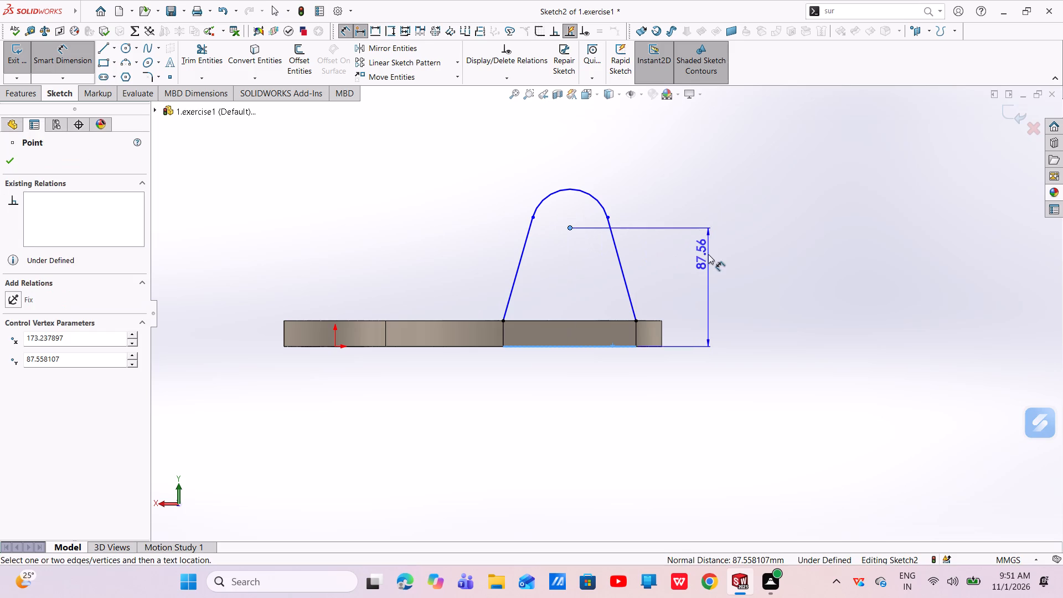
pyautogui.click(708, 254)
pyautogui.press('BackSpace')
pyautogui.press('1')
pyautogui.press('5')
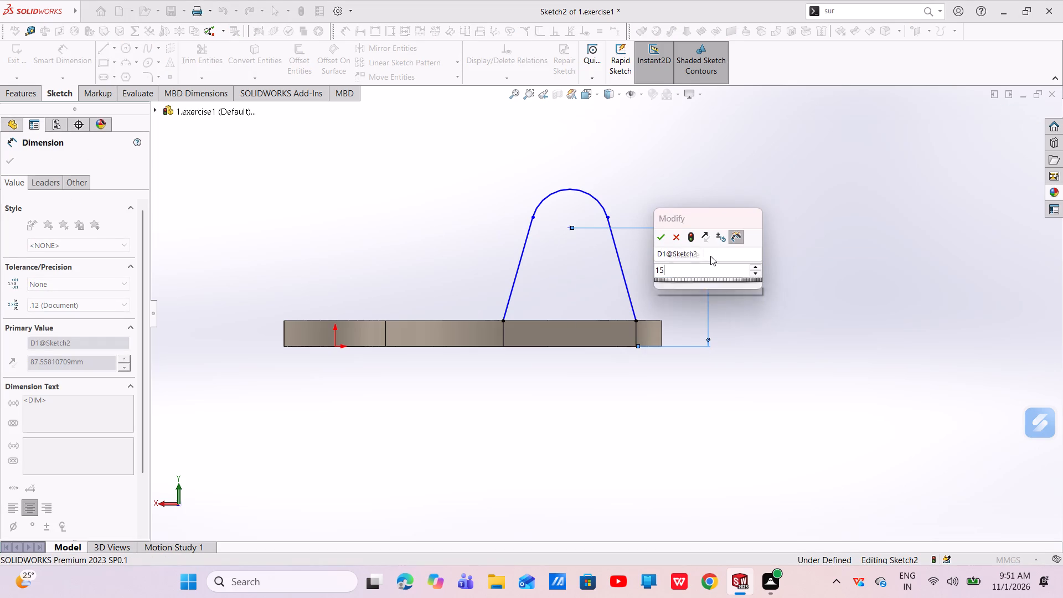
pyautogui.press('BackSpace')
pyautogui.write('05')
pyautogui.press('Return')
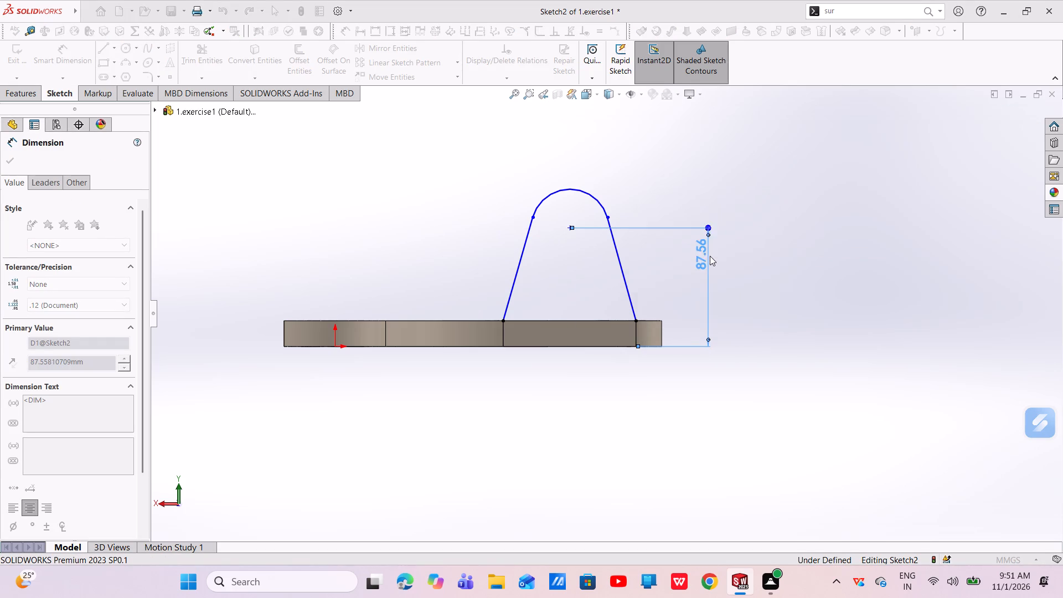
pyautogui.press('Escape')
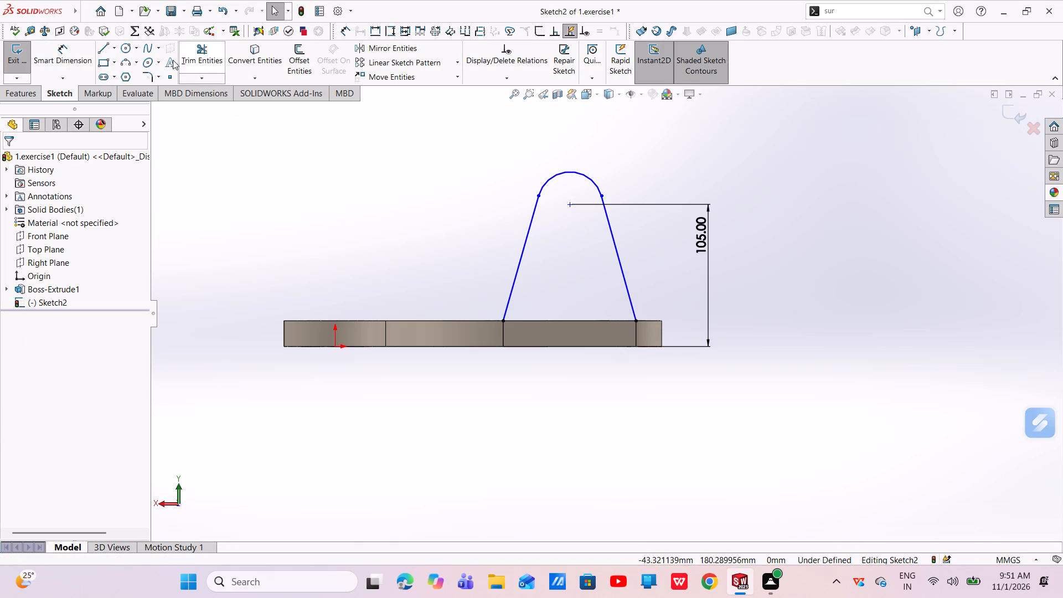
# Sketch a circle of about 12.3 mm radius centred on the top arc's centre.
pyautogui.click(123, 52)
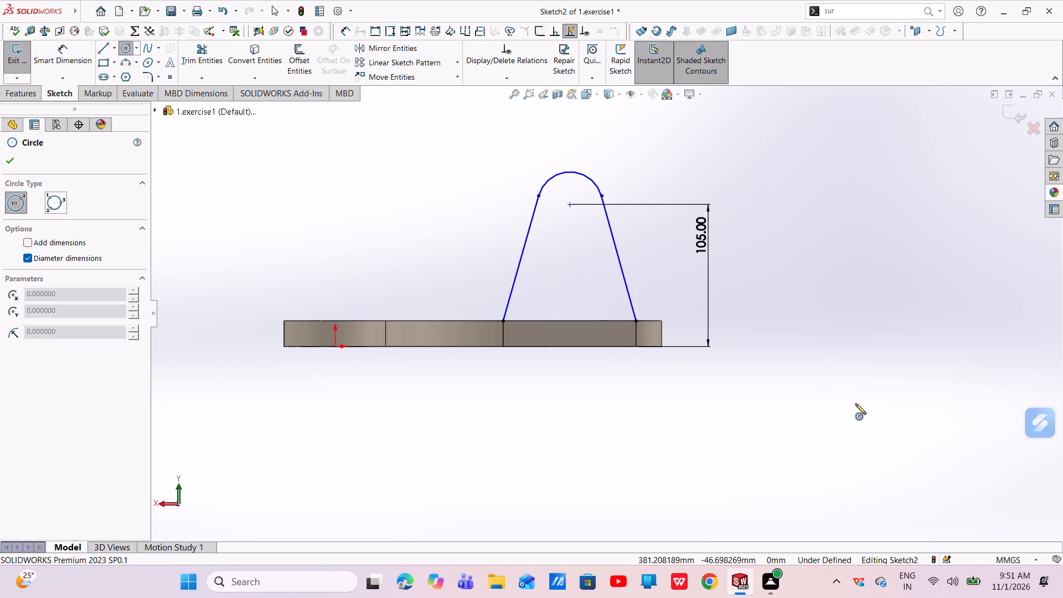
pyautogui.click(569, 207)
pyautogui.press('Escape')
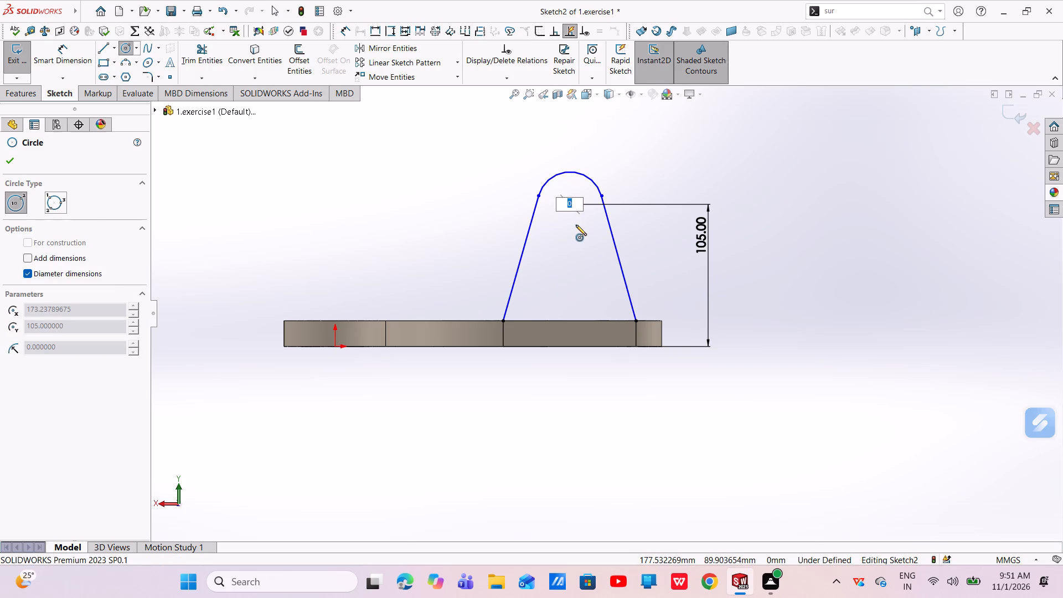
pyautogui.press('Escape')
pyautogui.click(125, 42)
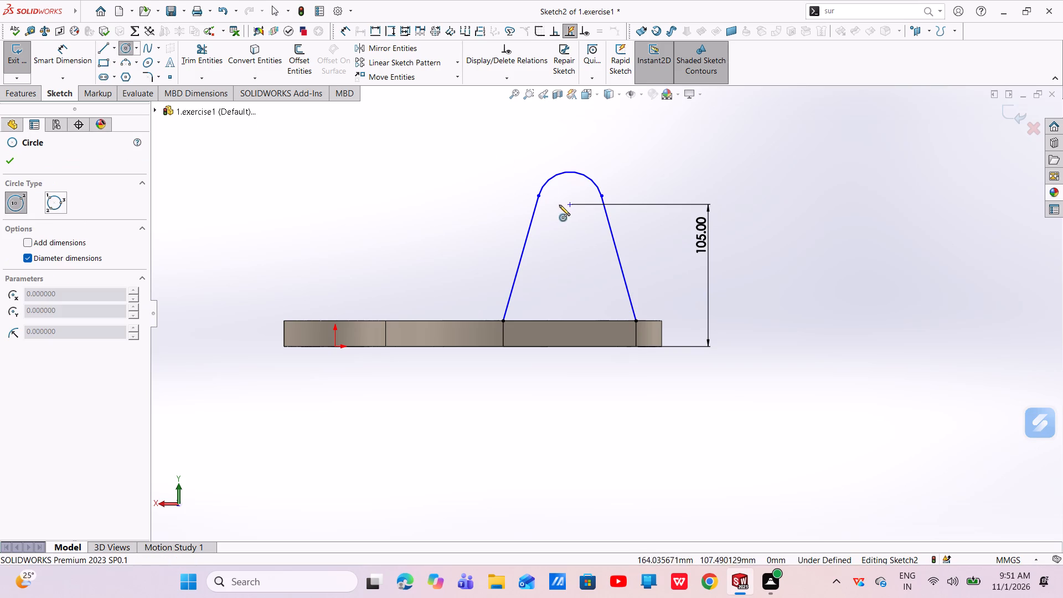
pyautogui.moveTo(570, 206); pyautogui.dragTo(575, 220)
pyautogui.click(575, 220)
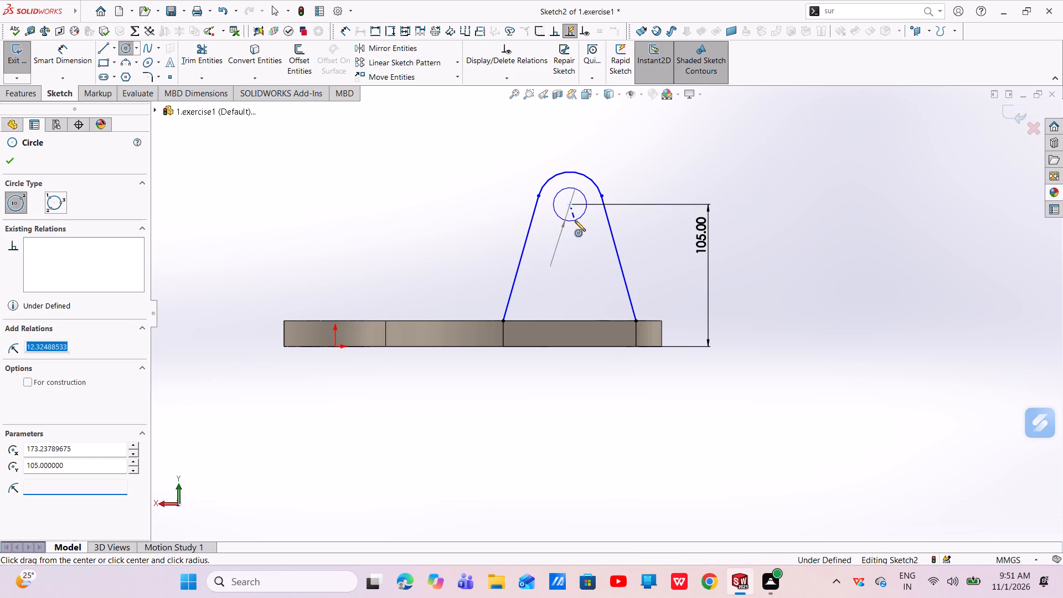
pyautogui.press('Escape')
pyautogui.press('Escape')
# Dimension the radius of the profile's top arc at 44.45 mm.
pyautogui.click(69, 60)
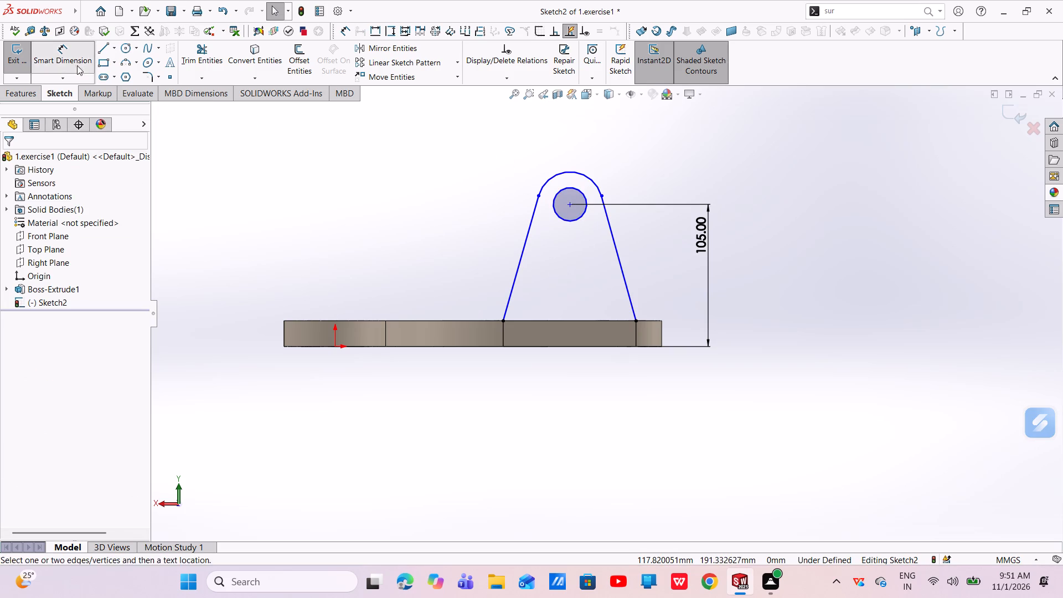
pyautogui.click(584, 173)
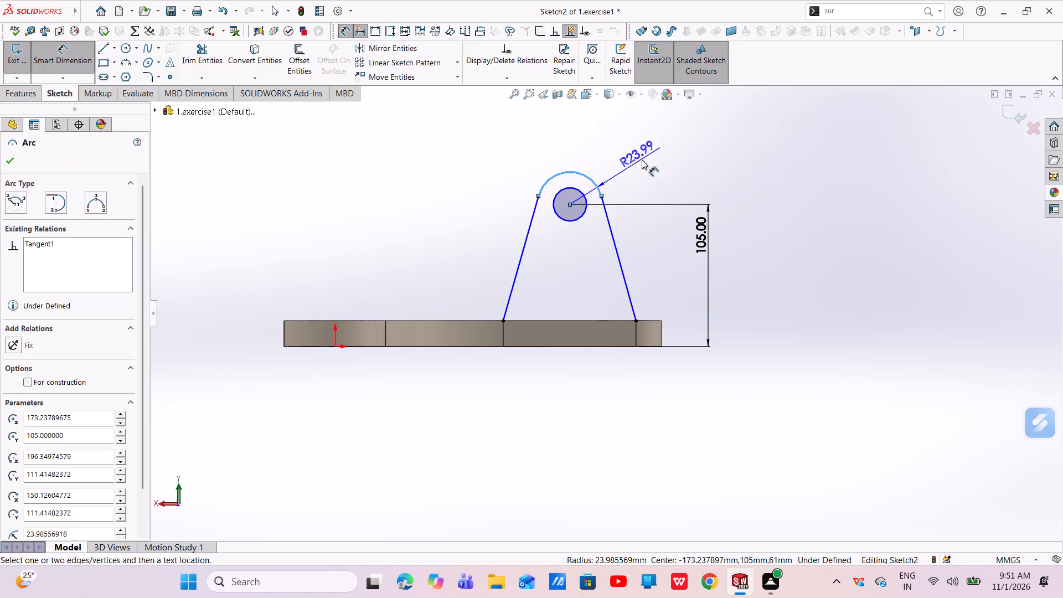
pyautogui.click(649, 163)
pyautogui.press('BackSpace')
pyautogui.write('44.45')
pyautogui.press('Return')
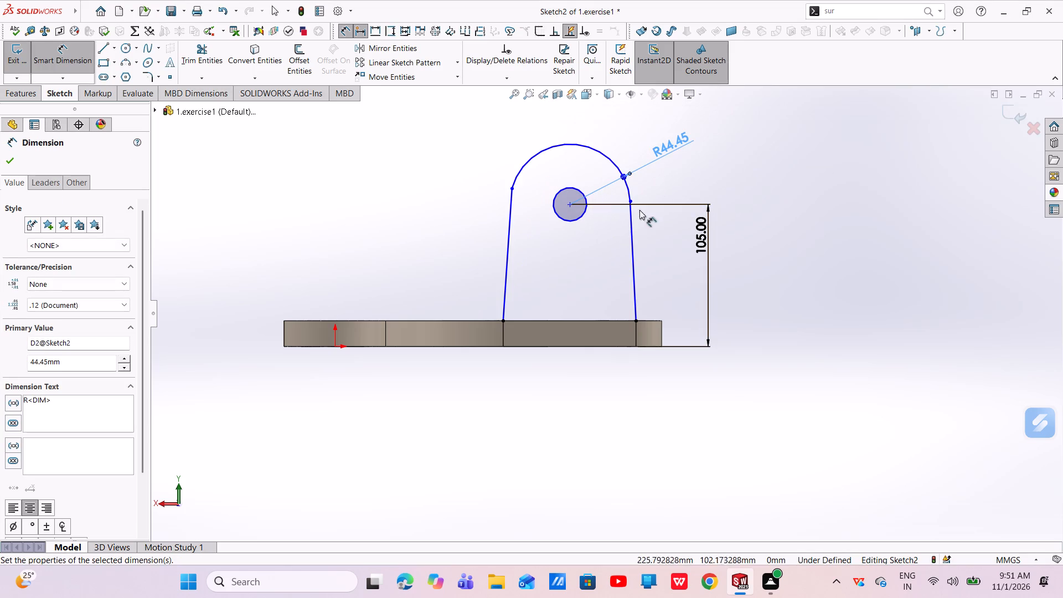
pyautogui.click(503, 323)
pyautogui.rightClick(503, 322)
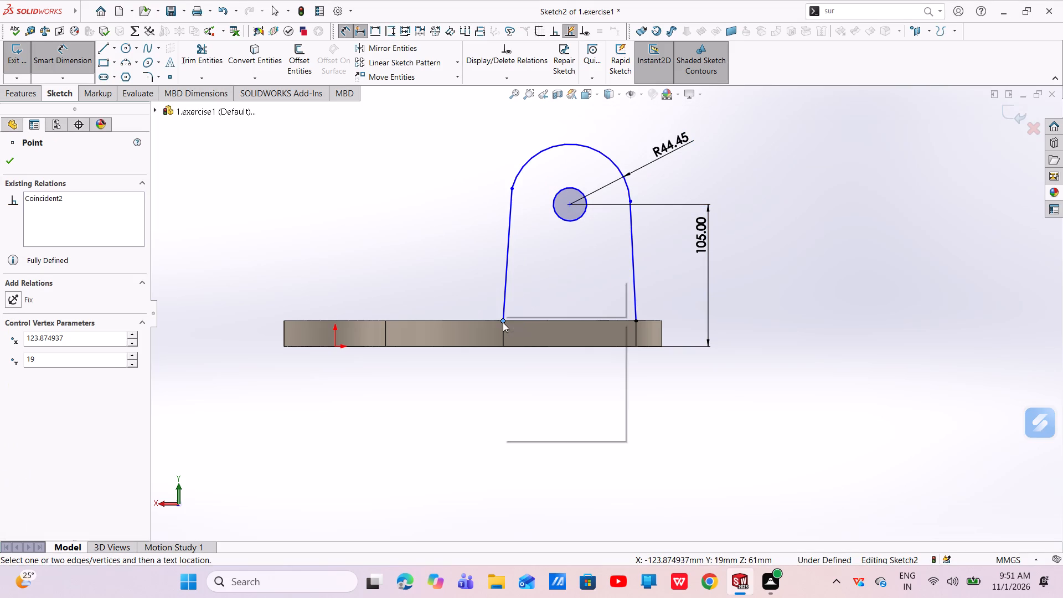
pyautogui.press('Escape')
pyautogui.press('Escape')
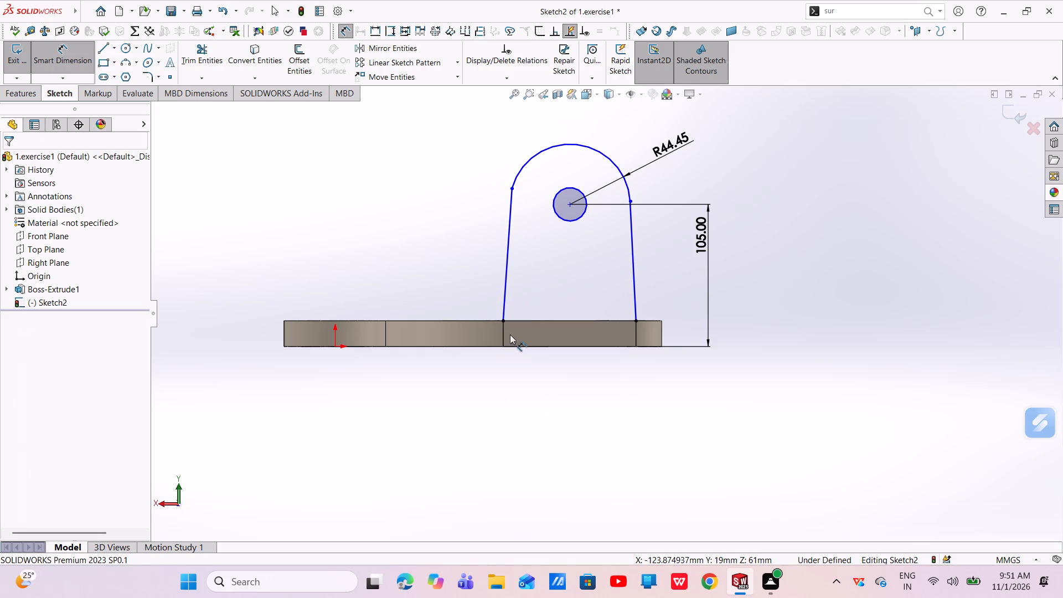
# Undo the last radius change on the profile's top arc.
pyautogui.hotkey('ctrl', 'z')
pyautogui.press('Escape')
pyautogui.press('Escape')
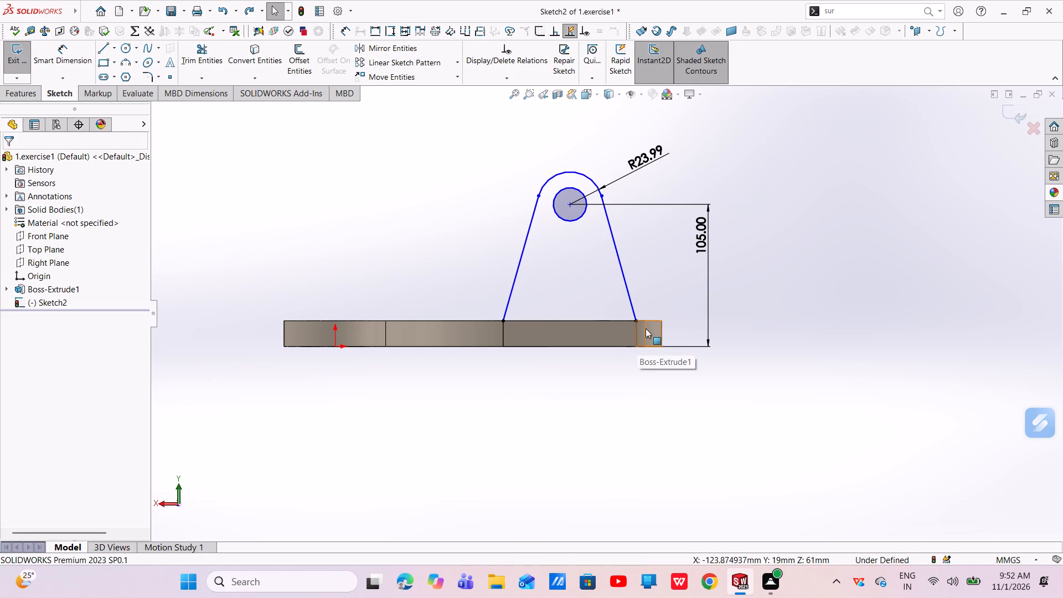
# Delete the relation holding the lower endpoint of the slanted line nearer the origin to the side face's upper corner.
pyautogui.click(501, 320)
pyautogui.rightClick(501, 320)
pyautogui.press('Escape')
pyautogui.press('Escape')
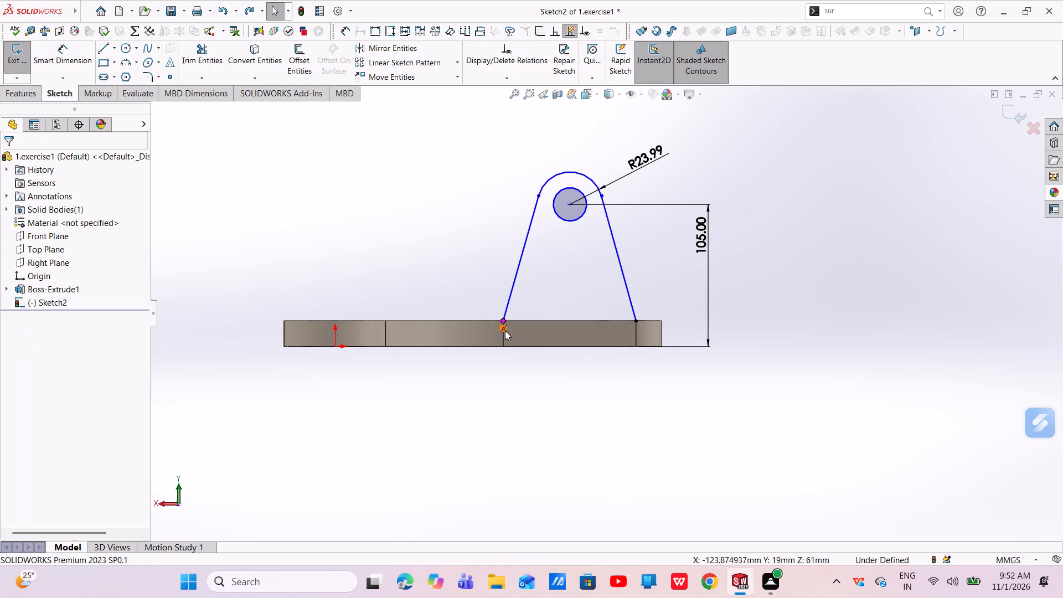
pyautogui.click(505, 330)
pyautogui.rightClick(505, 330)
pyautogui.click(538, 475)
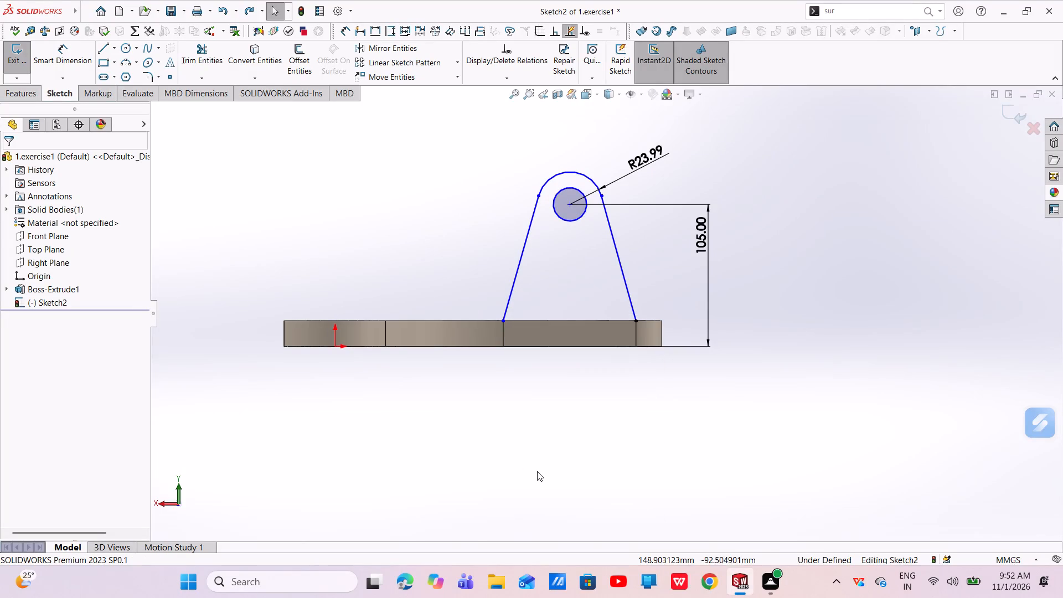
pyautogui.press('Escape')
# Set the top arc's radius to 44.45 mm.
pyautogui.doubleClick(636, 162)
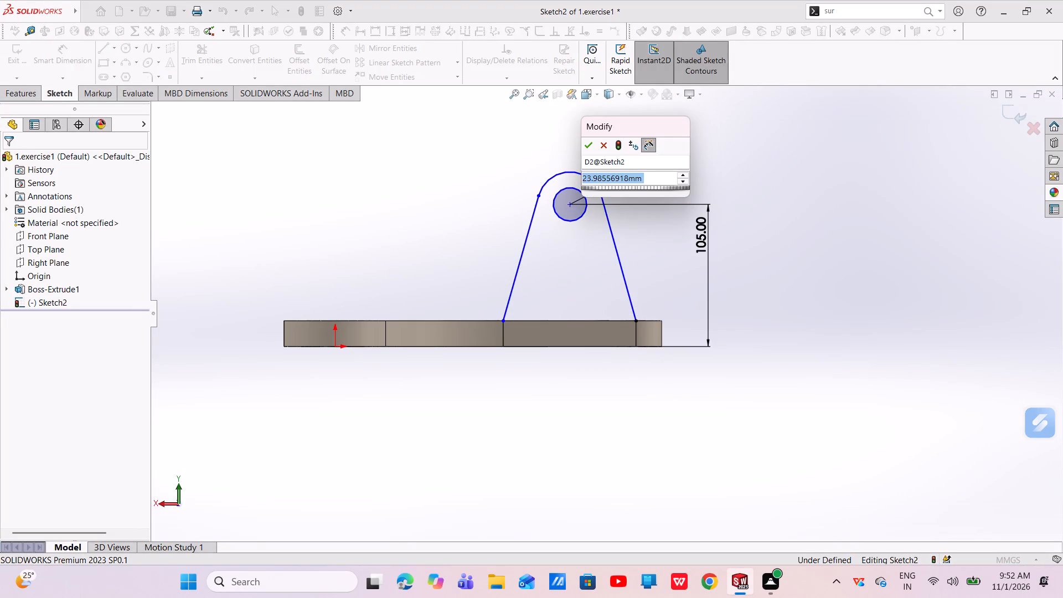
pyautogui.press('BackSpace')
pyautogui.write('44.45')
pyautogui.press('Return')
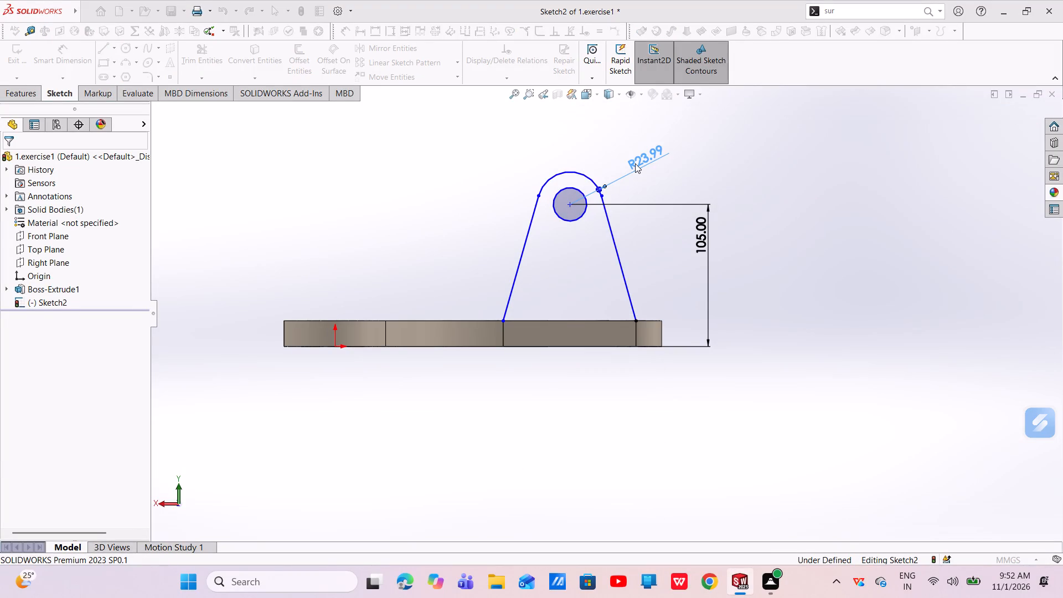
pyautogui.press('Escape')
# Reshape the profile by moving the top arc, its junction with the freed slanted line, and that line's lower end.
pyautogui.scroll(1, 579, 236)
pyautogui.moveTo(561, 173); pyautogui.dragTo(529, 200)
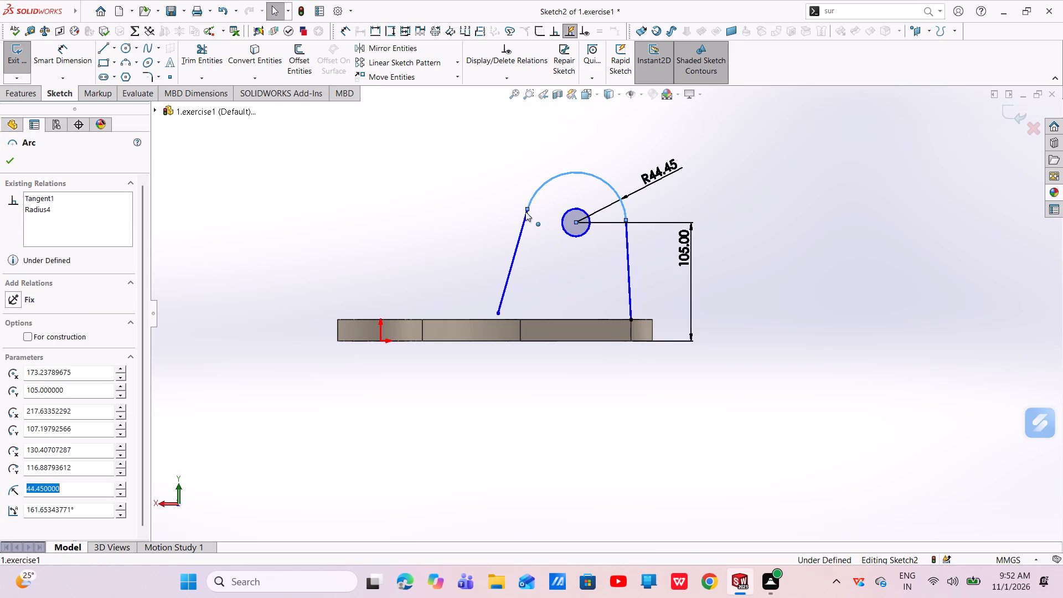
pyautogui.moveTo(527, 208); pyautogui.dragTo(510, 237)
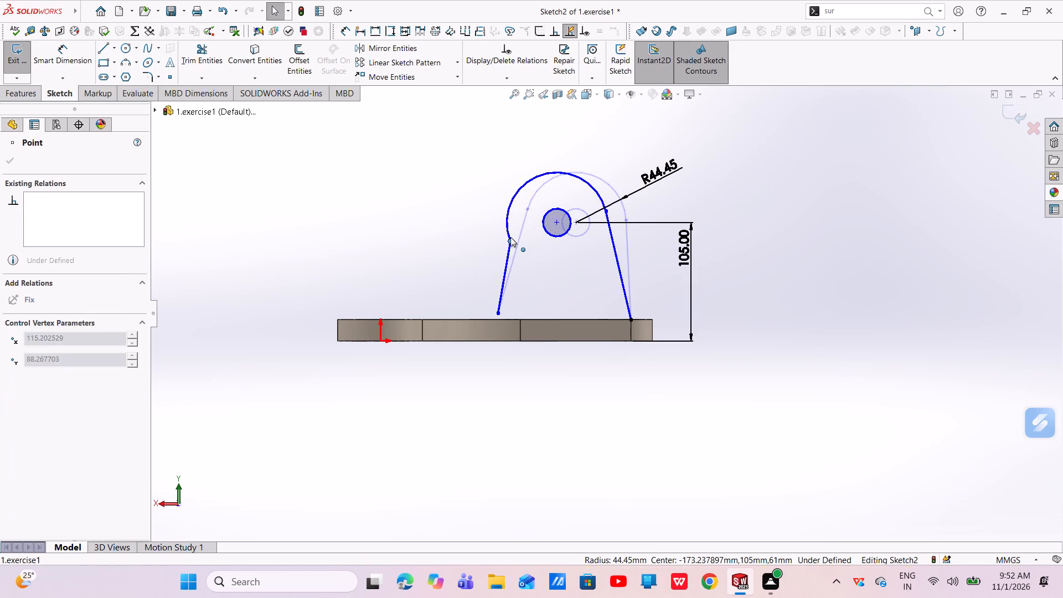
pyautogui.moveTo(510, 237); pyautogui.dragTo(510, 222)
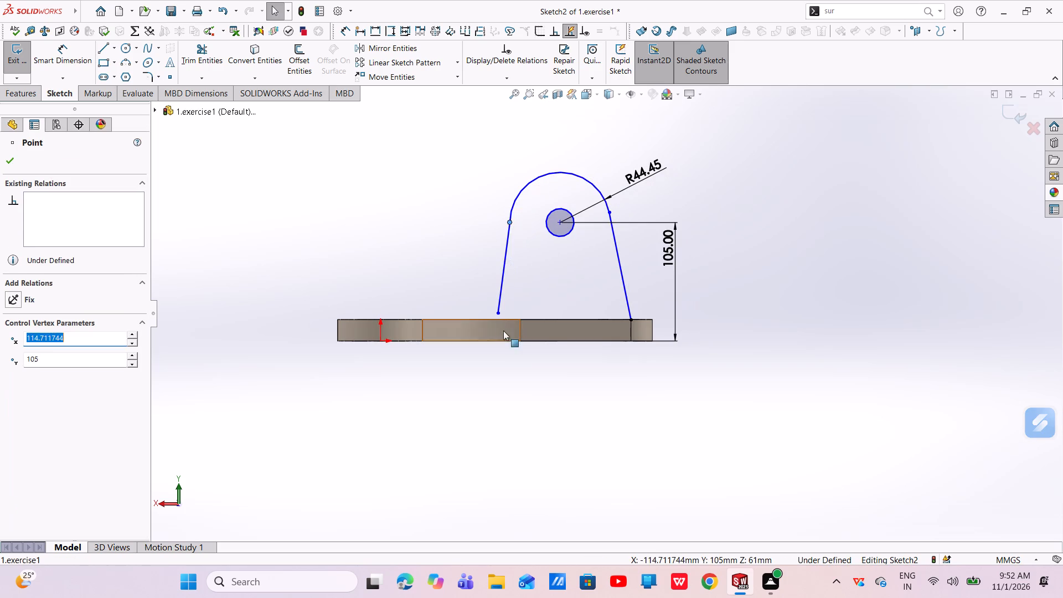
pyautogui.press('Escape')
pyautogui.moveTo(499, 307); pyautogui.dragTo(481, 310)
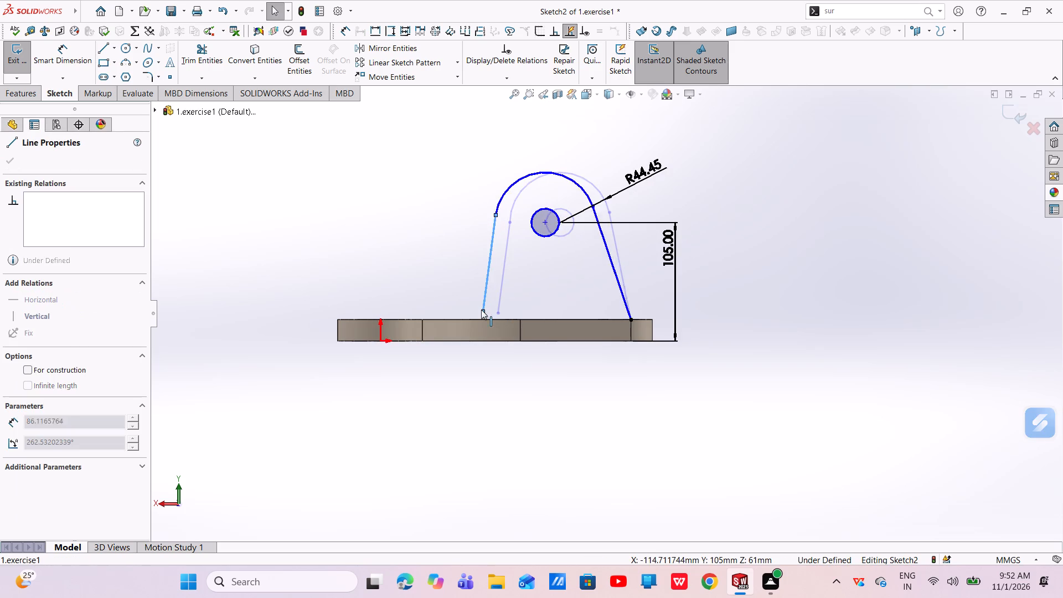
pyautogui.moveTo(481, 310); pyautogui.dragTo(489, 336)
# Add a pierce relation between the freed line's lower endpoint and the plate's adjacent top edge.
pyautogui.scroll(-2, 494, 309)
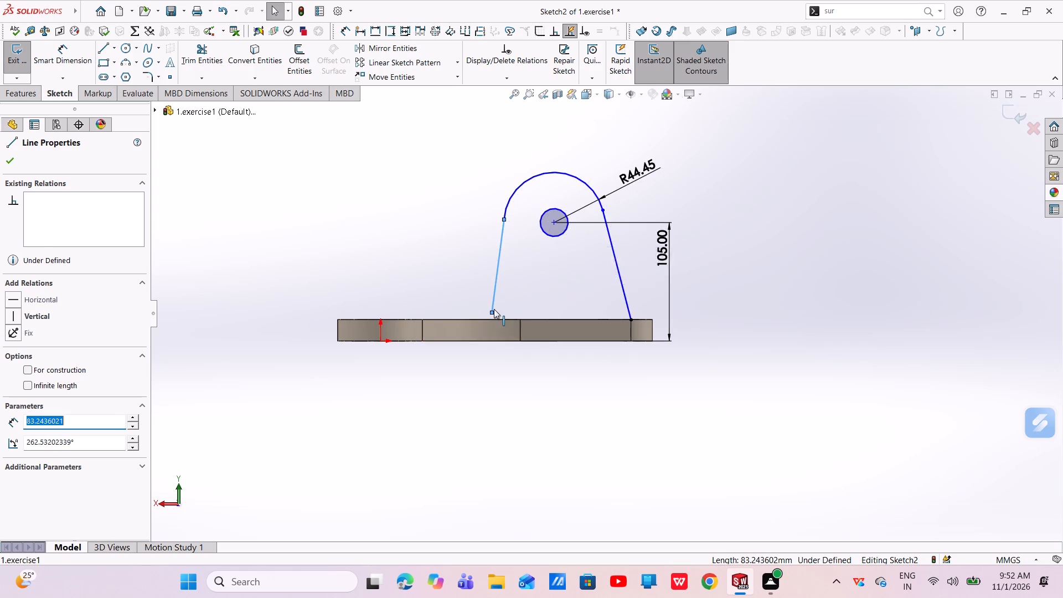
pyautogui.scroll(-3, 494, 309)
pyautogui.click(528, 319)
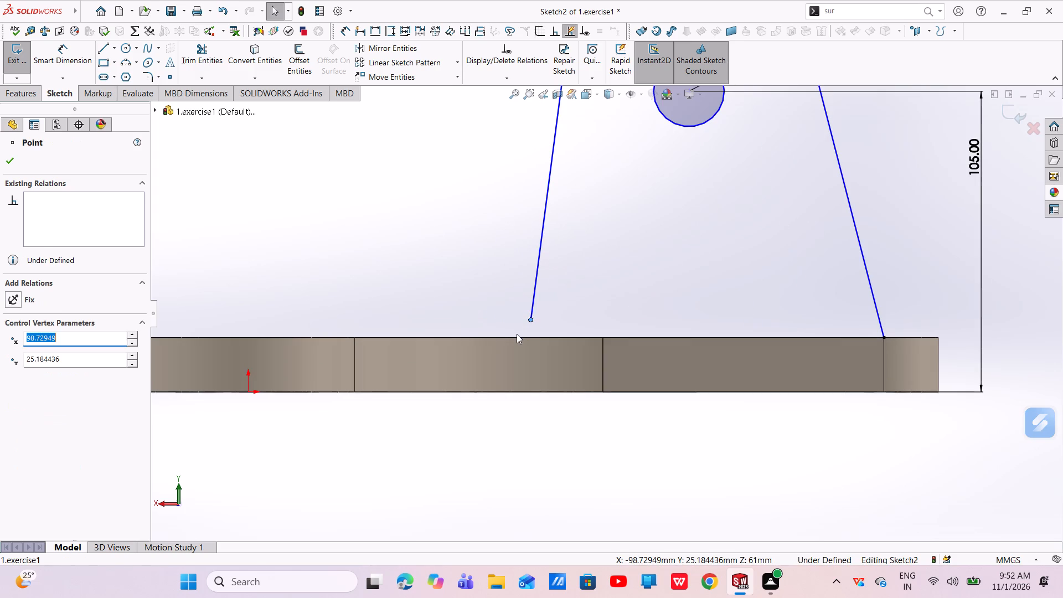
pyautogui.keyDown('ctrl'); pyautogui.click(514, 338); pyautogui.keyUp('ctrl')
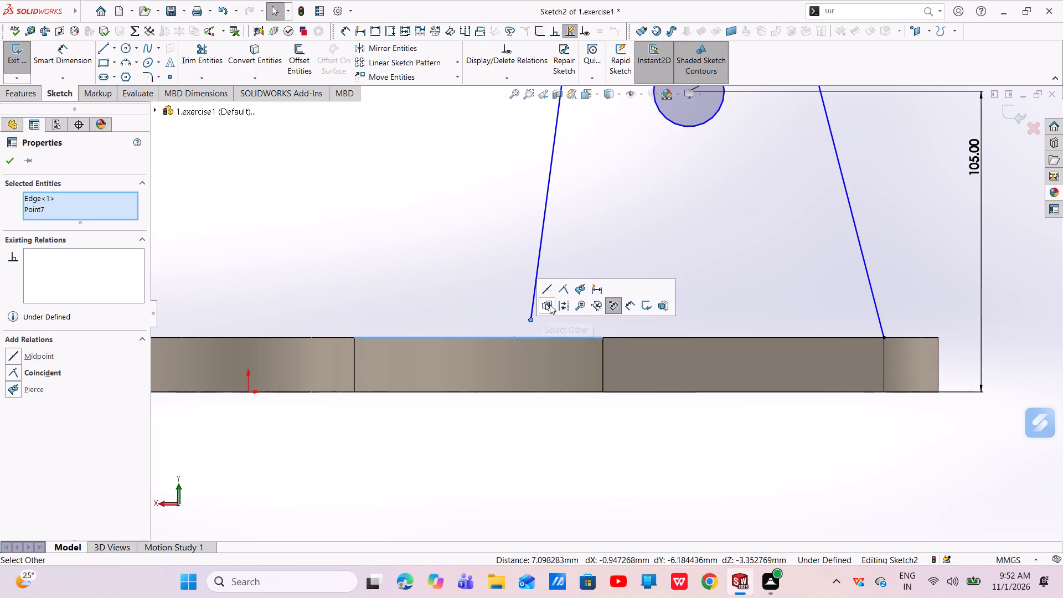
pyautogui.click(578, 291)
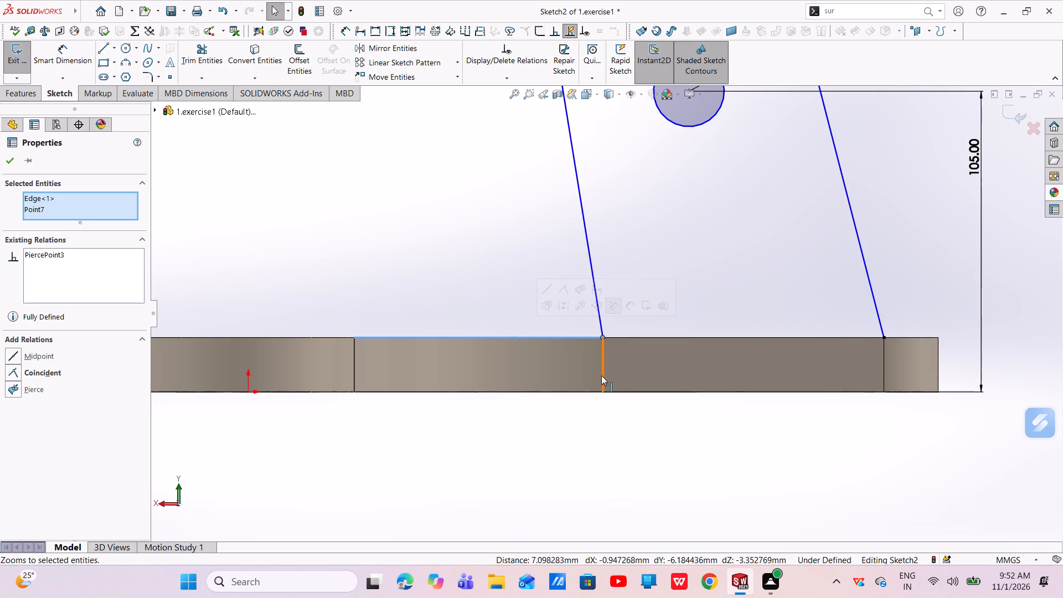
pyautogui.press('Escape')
# Undo the profile's relation, reshaping, dimensions, circle, arc and lines back to an empty sketch.
pyautogui.scroll(5, 633, 363)
pyautogui.hotkey('ctrl', 'z')
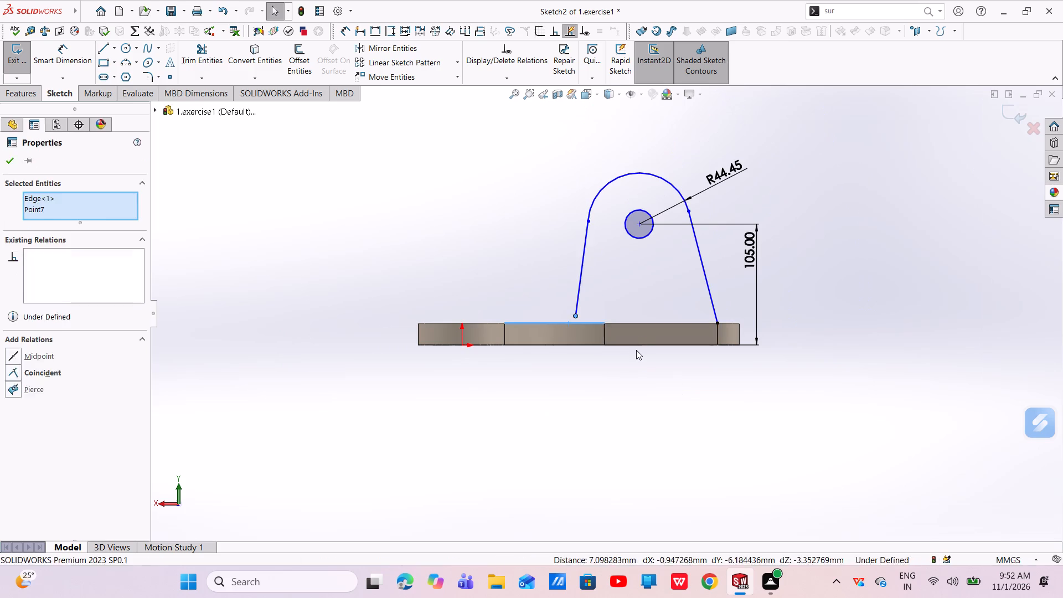
pyautogui.hotkey('ctrl', 'z')
pyautogui.hotkey('ctrl', 'z')
pyautogui.hotkey('ctrl', 'z')
pyautogui.hotkey('ctrl', 'z')
pyautogui.hotkey('ctrl', 'z')
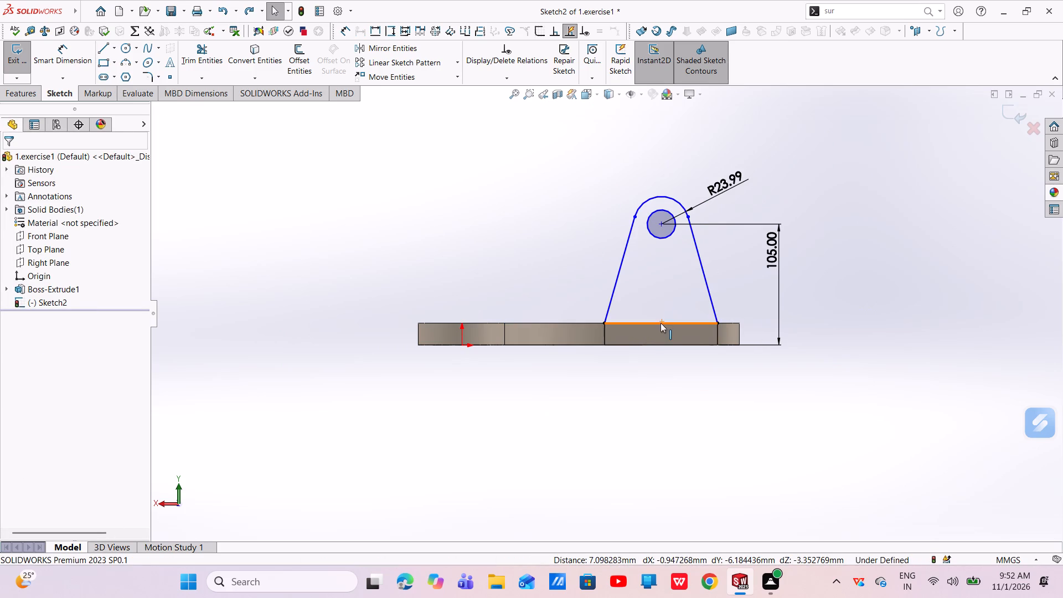
pyautogui.hotkey('ctrl', 'z')
pyautogui.hotkey('ctrl', 'z')
pyautogui.hotkey('ctrl', 'z')
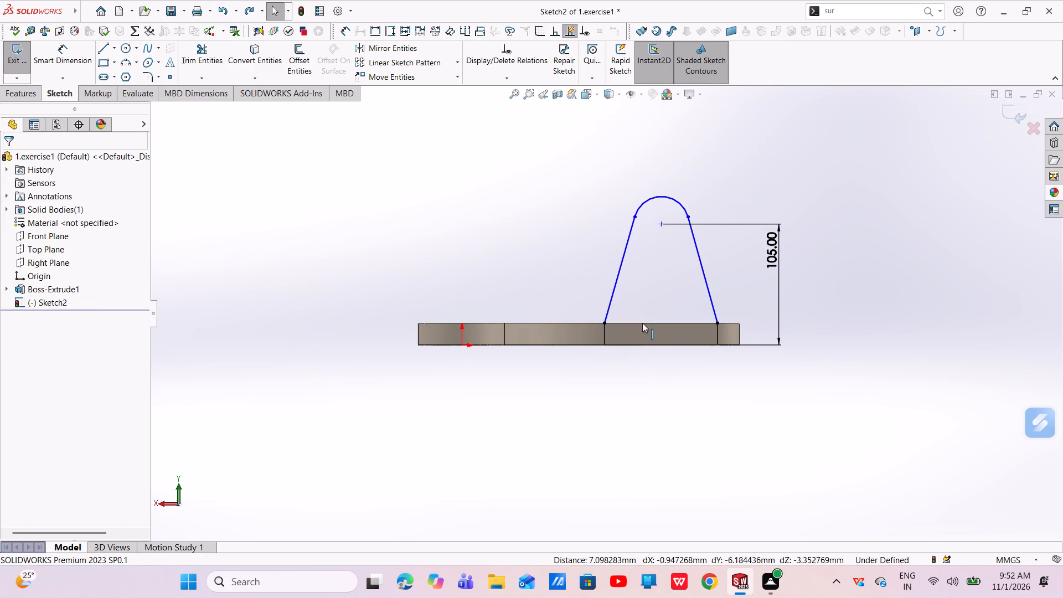
pyautogui.hotkey('ctrl', 'z')
pyautogui.hotkey('ctrl', 'z')
pyautogui.hotkey('ctrl', 'z')
pyautogui.hotkey('ctrl', 'z')
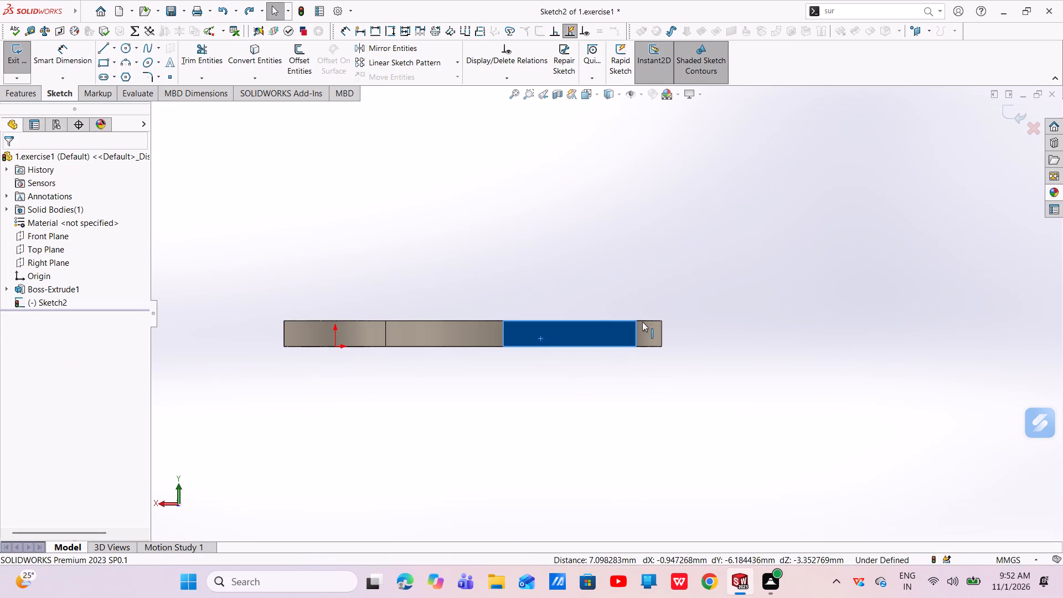
pyautogui.press('Escape')
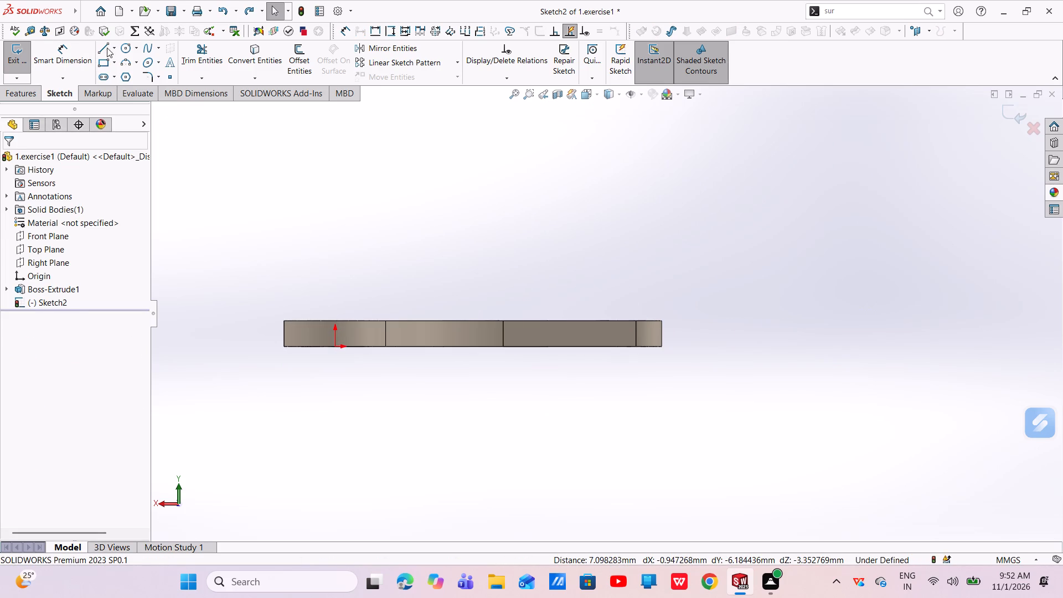
# Sketch slanted lines of about 99 mm and 100 mm from the plate's top edge, joined by a top arc of about 33 mm radius.
pyautogui.click(110, 45)
pyautogui.click(628, 321)
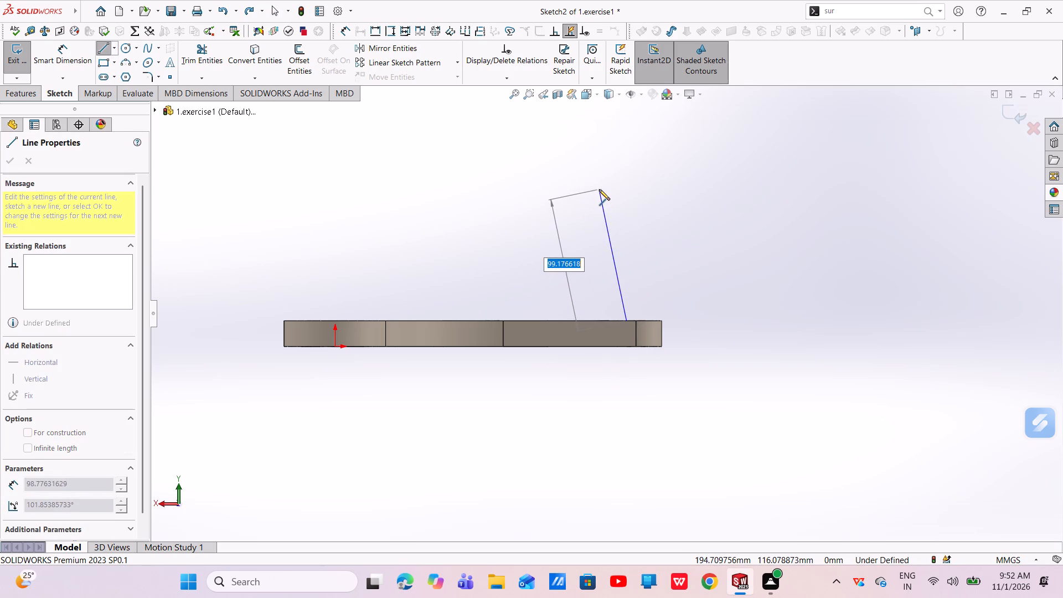
pyautogui.click(599, 189)
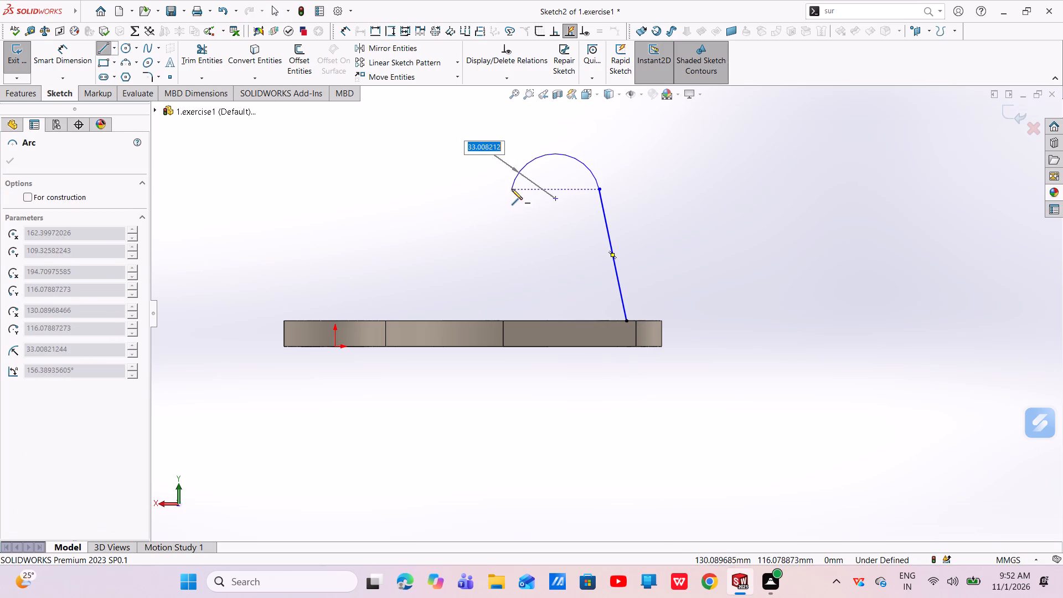
pyautogui.click(512, 189)
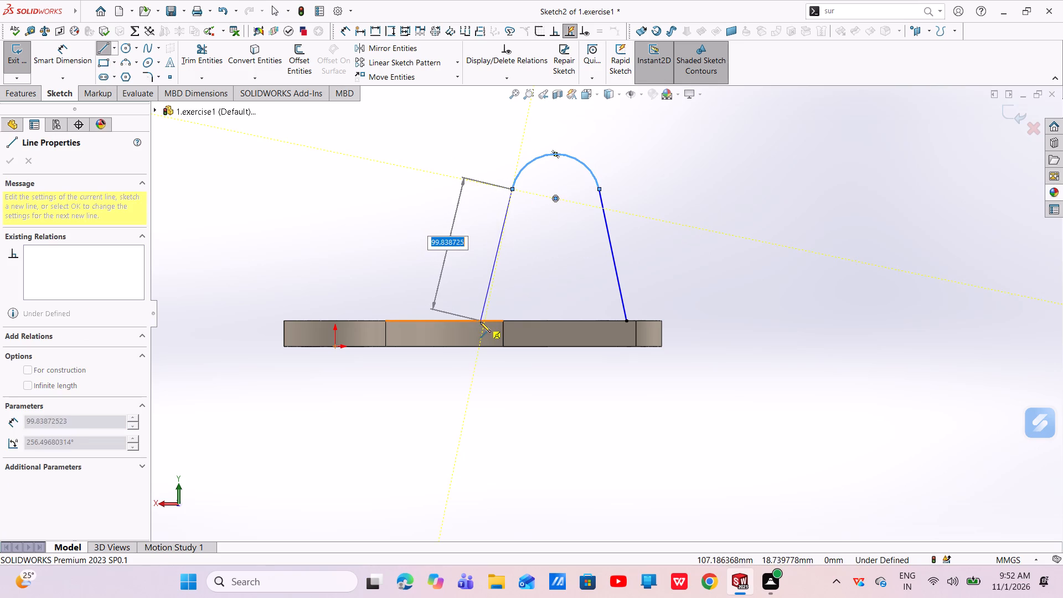
pyautogui.click(480, 321)
pyautogui.rightClick(480, 321)
pyautogui.click(524, 325)
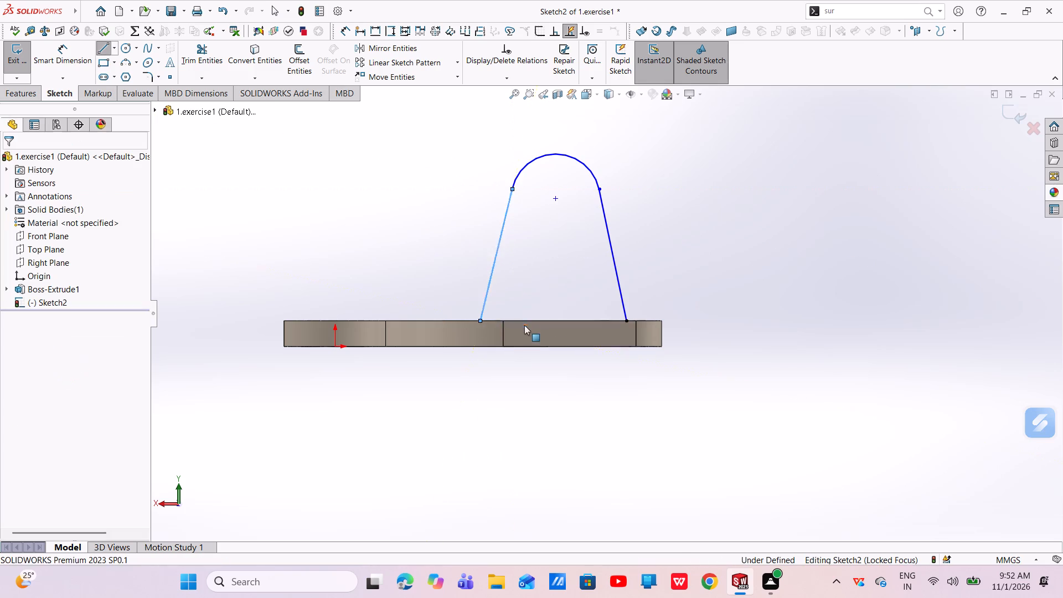
# Dimension the top arc's centre at 105 mm above the plate's bottom edge.
pyautogui.click(45, 58)
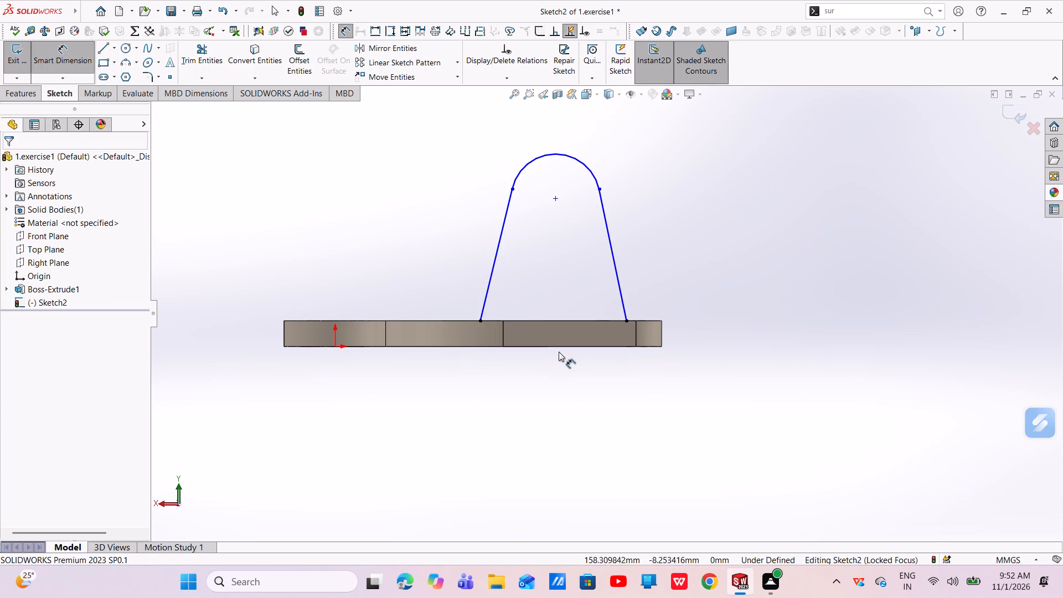
pyautogui.click(560, 348)
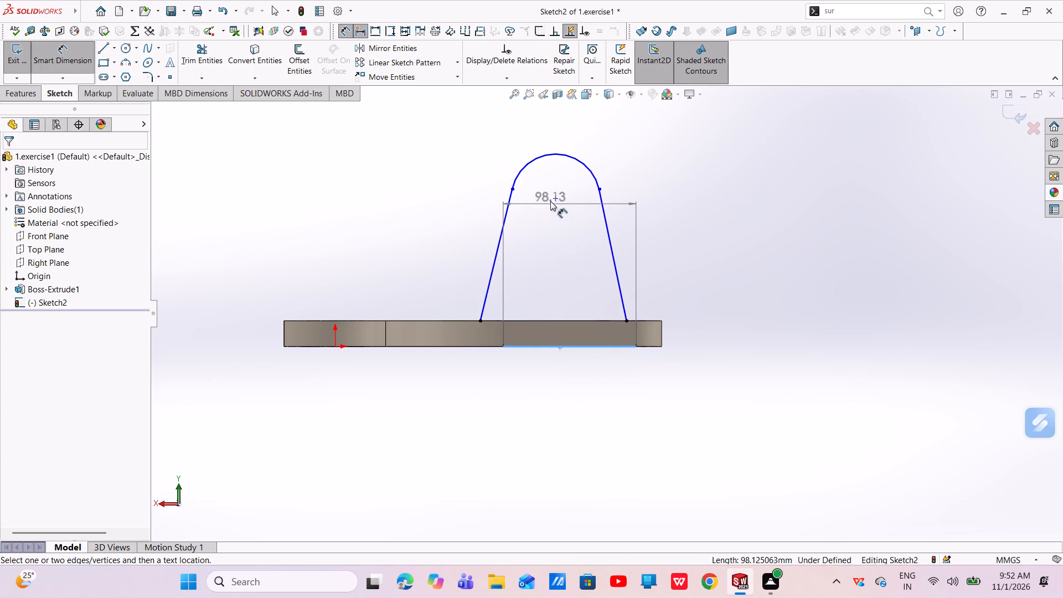
pyautogui.click(554, 198)
pyautogui.click(704, 210)
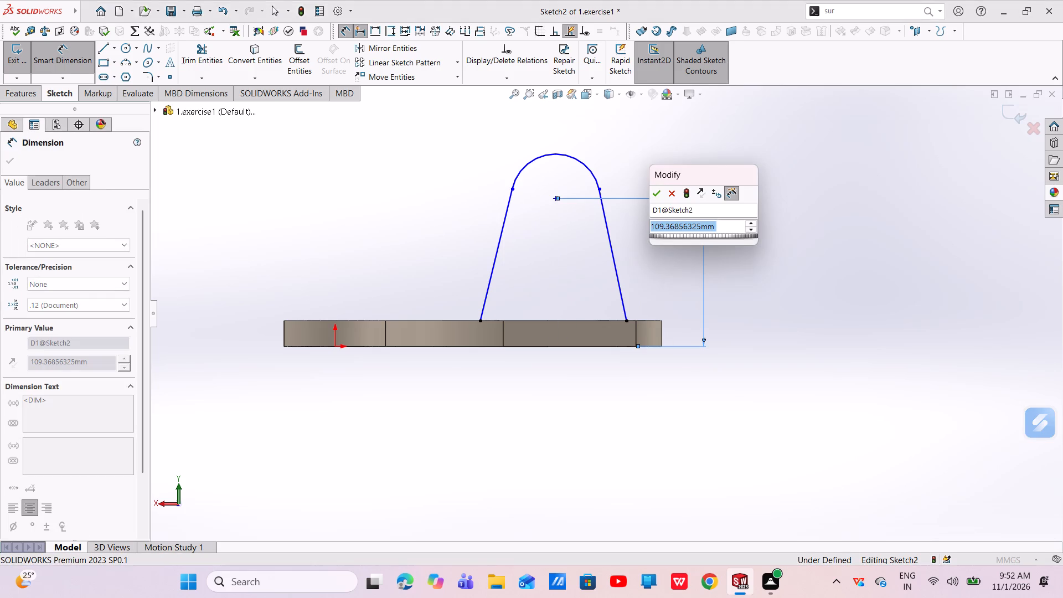
pyautogui.press('BackSpace')
pyautogui.write('105')
pyautogui.press('Return')
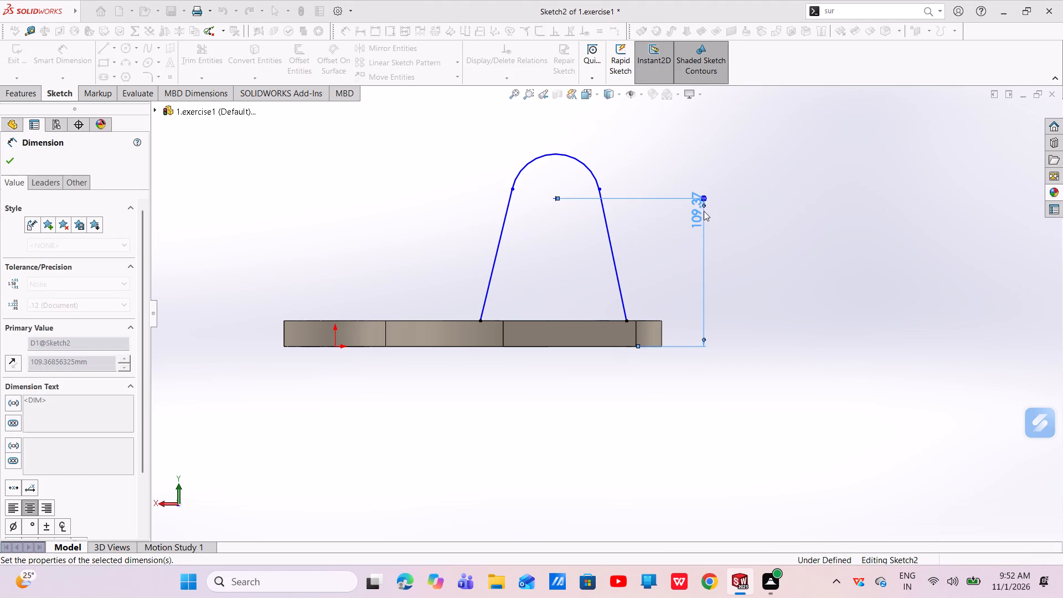
pyautogui.press('Escape')
pyautogui.press('Escape')
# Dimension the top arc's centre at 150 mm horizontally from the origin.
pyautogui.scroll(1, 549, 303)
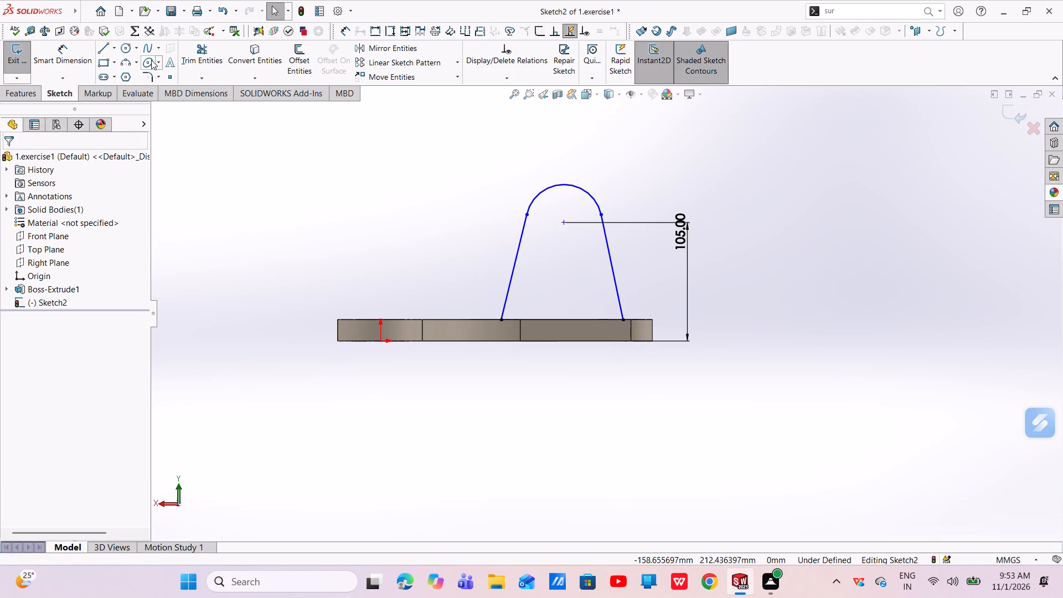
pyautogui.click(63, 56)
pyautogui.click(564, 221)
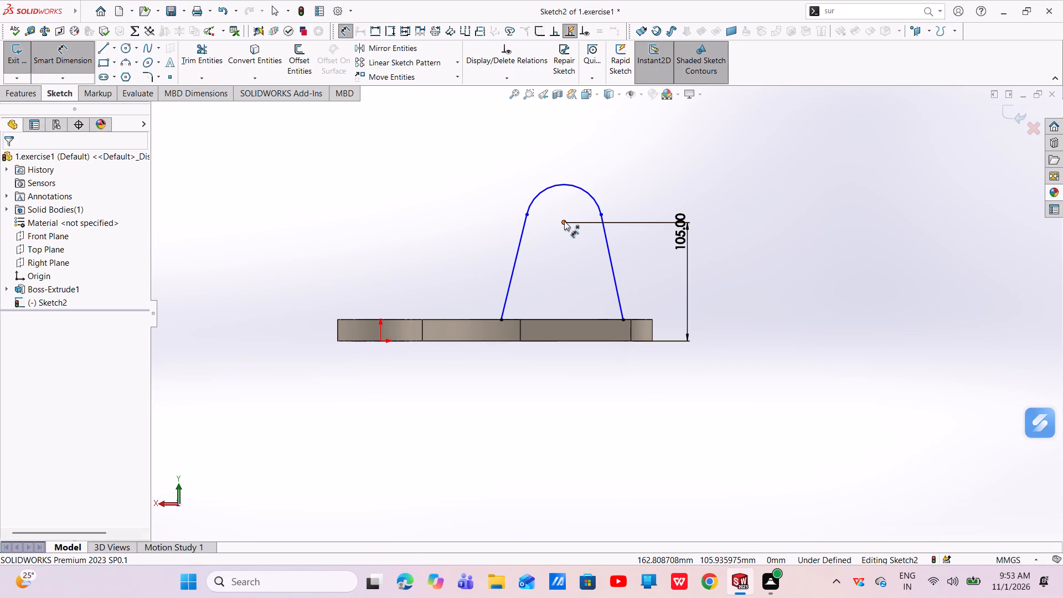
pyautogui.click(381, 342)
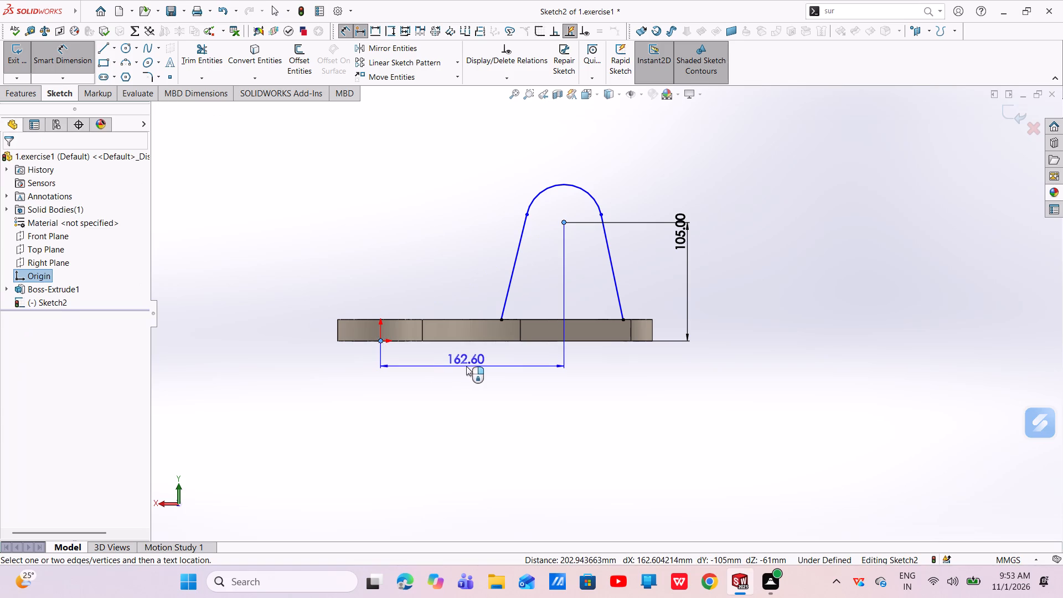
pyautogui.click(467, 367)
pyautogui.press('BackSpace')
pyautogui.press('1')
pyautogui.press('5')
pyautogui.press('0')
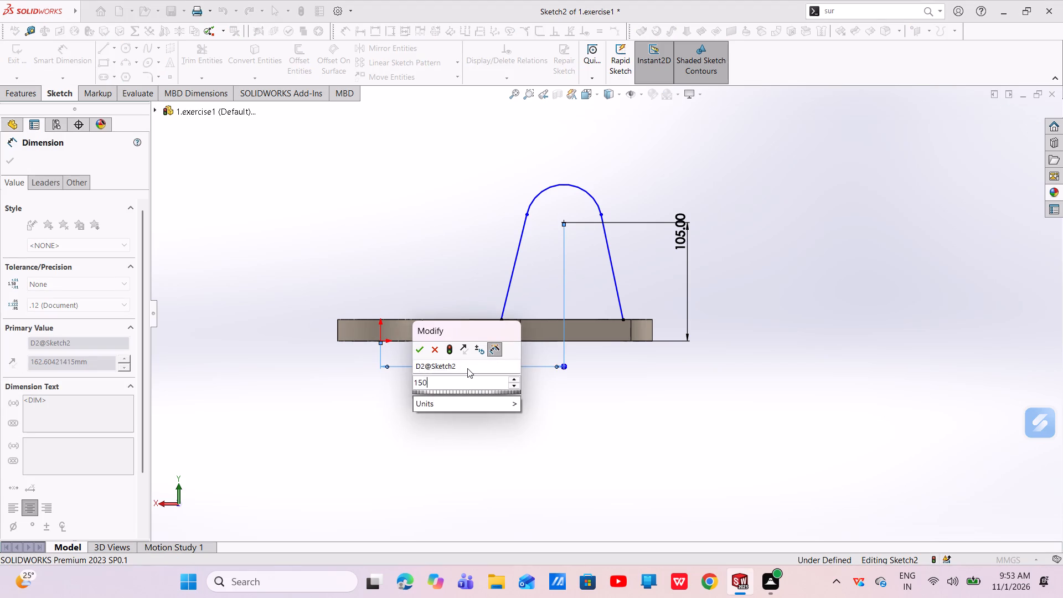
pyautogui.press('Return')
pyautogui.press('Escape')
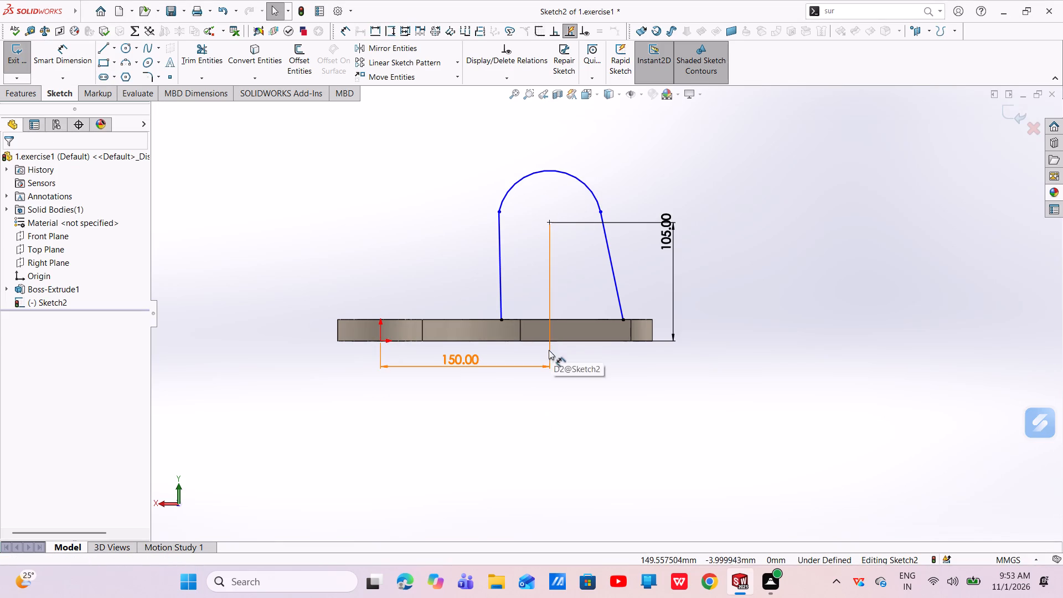
# Undo the arc centre's horizontal dimension and the last value change of its height dimension.
pyautogui.hotkey('ctrl', 'z')
pyautogui.hotkey('ctrl', 'z')
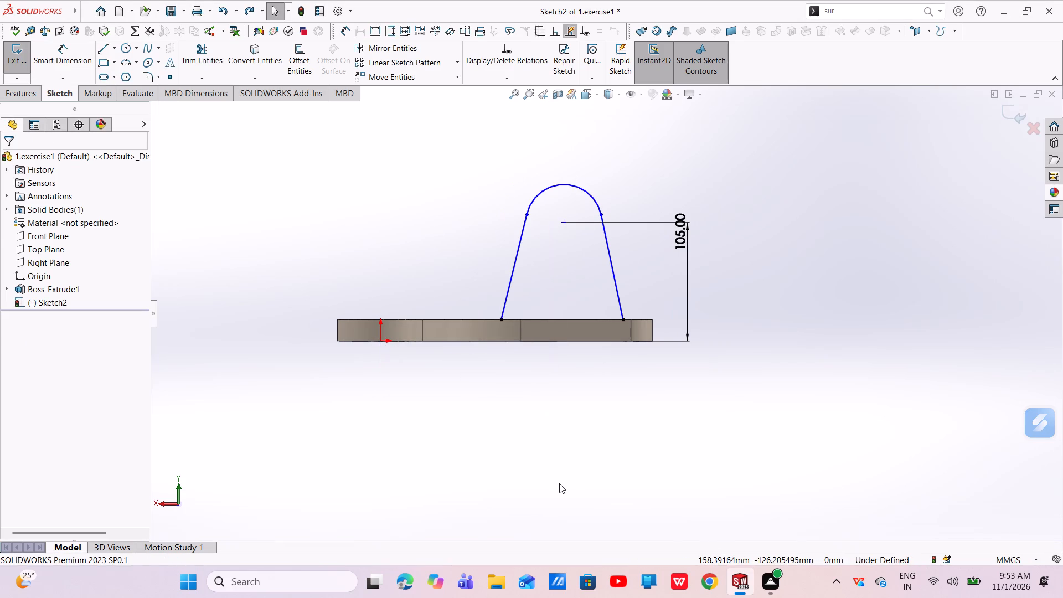
pyautogui.hotkey('ctrl', 'z')
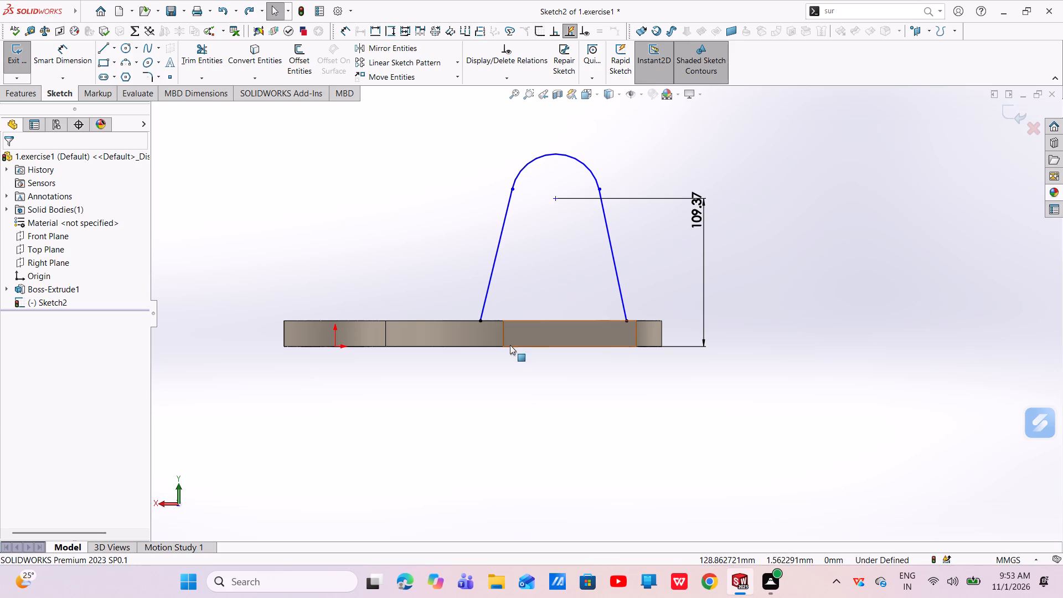
pyautogui.press('Escape')
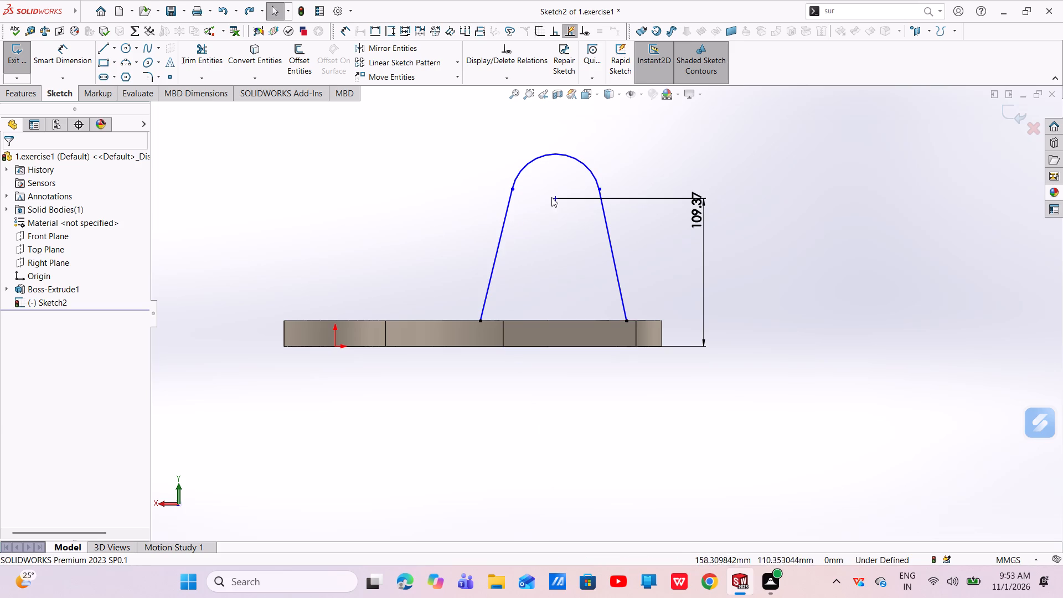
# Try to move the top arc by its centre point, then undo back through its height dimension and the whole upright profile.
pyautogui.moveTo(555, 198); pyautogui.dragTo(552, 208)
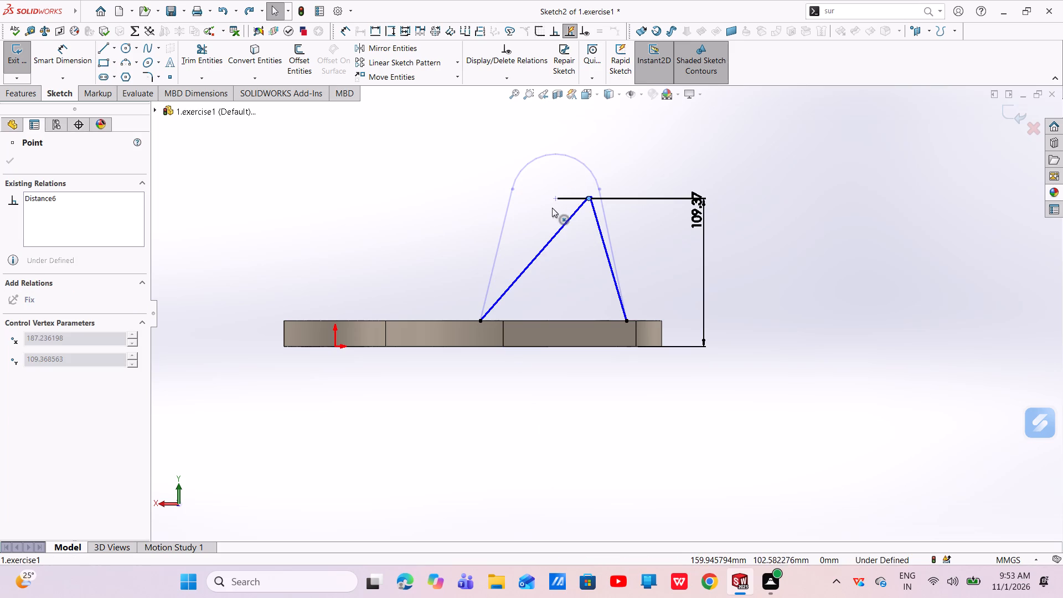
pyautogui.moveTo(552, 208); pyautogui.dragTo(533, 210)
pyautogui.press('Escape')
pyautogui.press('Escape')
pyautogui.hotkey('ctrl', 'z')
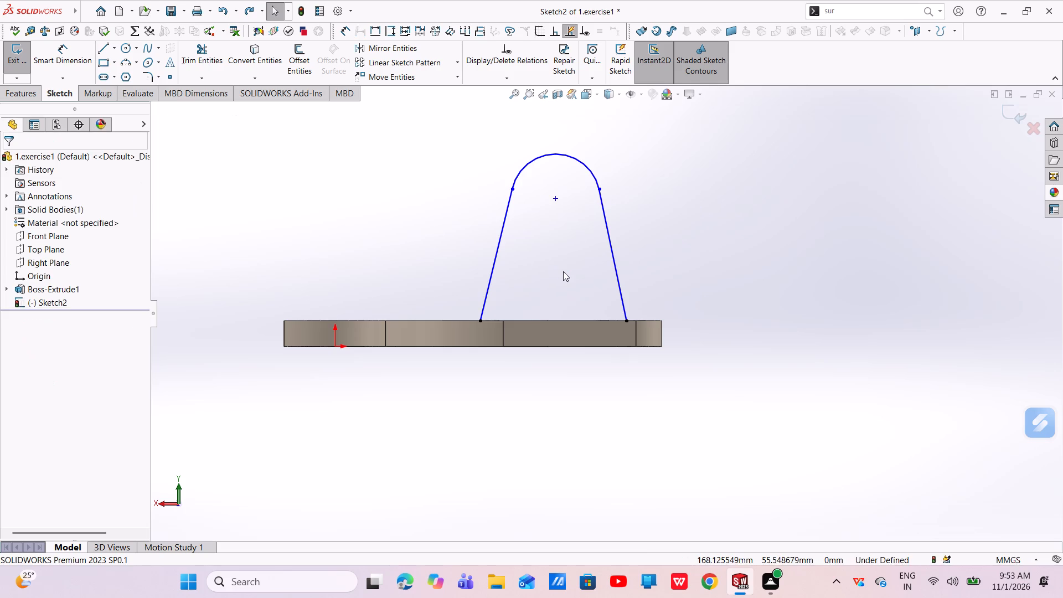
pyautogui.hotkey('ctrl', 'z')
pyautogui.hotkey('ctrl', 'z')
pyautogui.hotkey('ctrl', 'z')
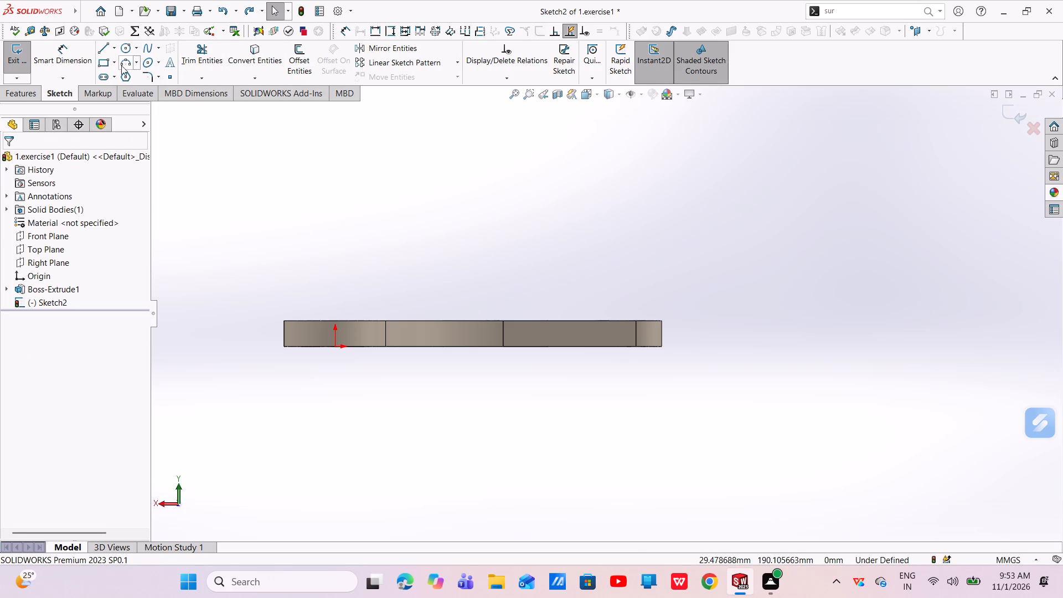
# Sketch slanted lines of about 90 mm and 96 mm rising from the plate, joined by a top arc of about 33 mm radius.
pyautogui.click(76, 54)
pyautogui.press('Escape')
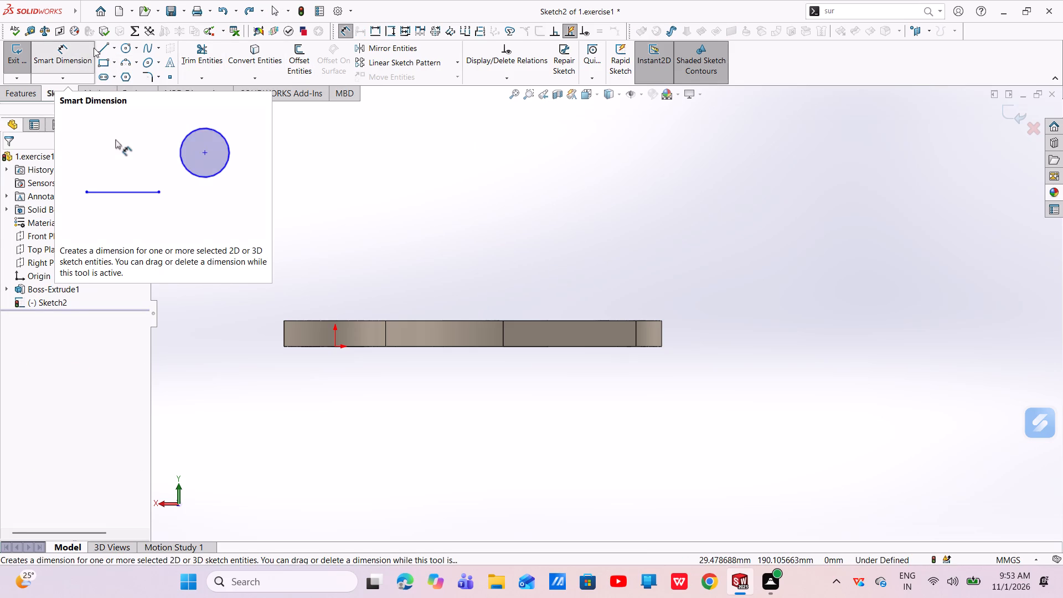
pyautogui.click(101, 48)
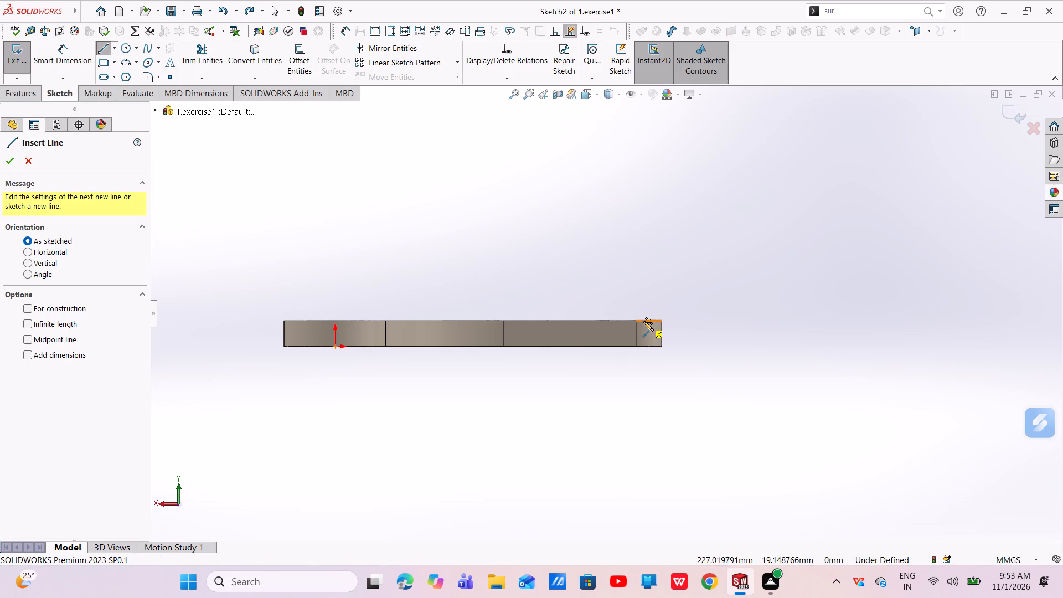
pyautogui.click(642, 321)
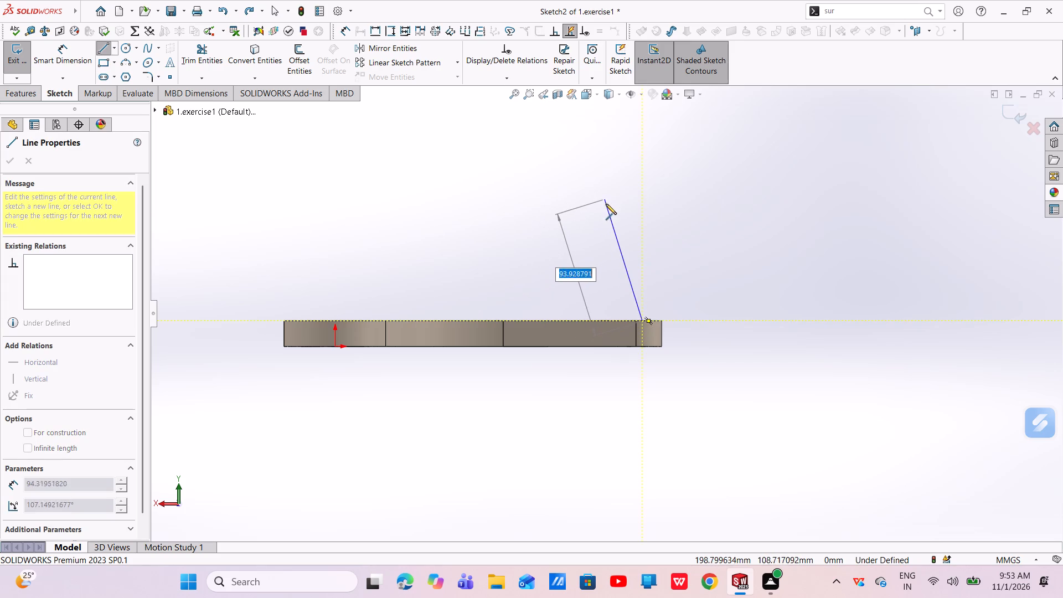
pyautogui.click(606, 204)
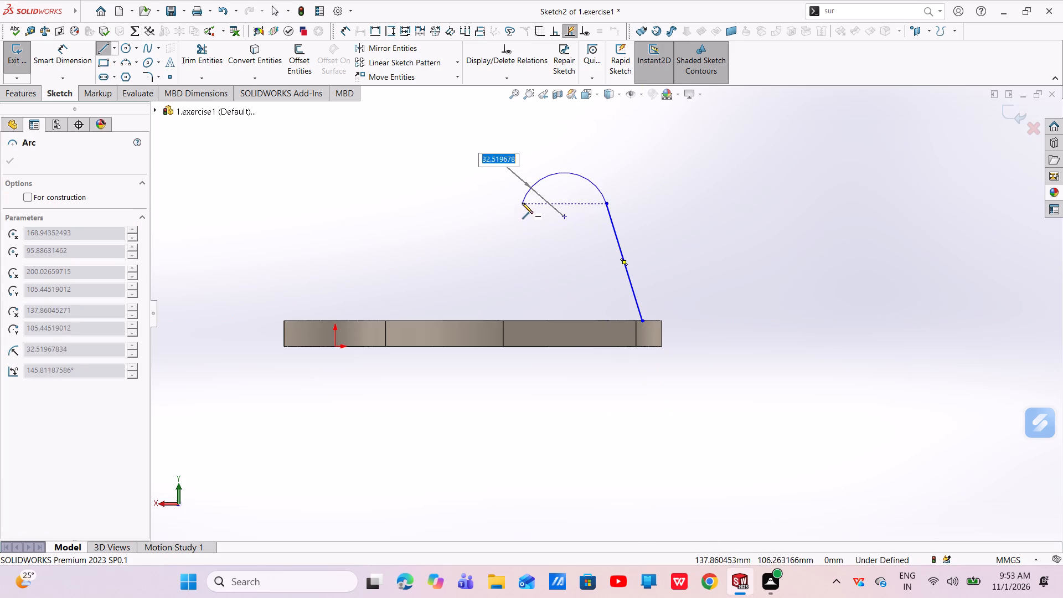
pyautogui.click(522, 203)
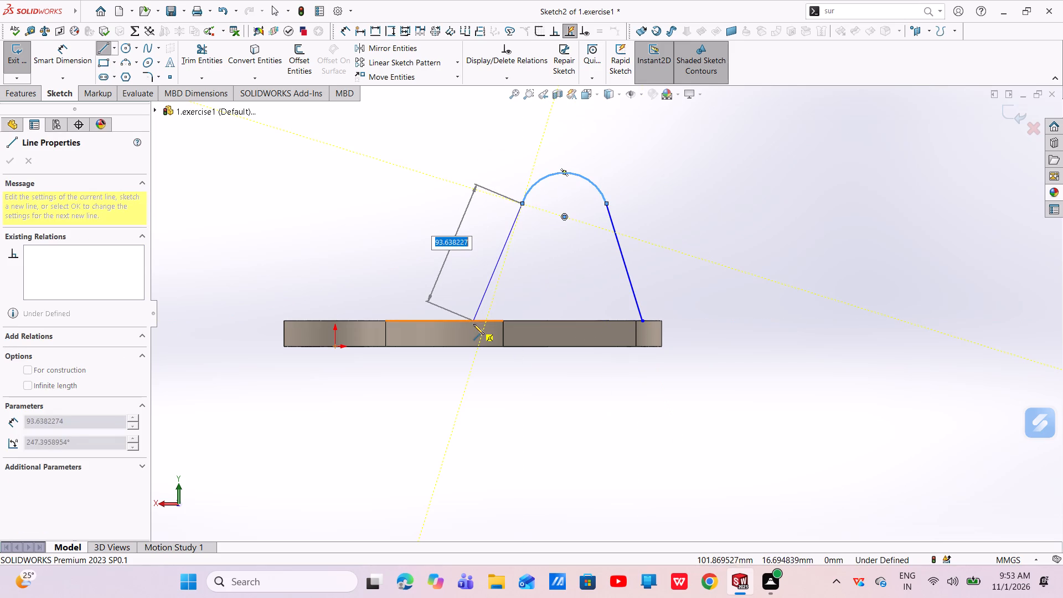
pyautogui.click(486, 328)
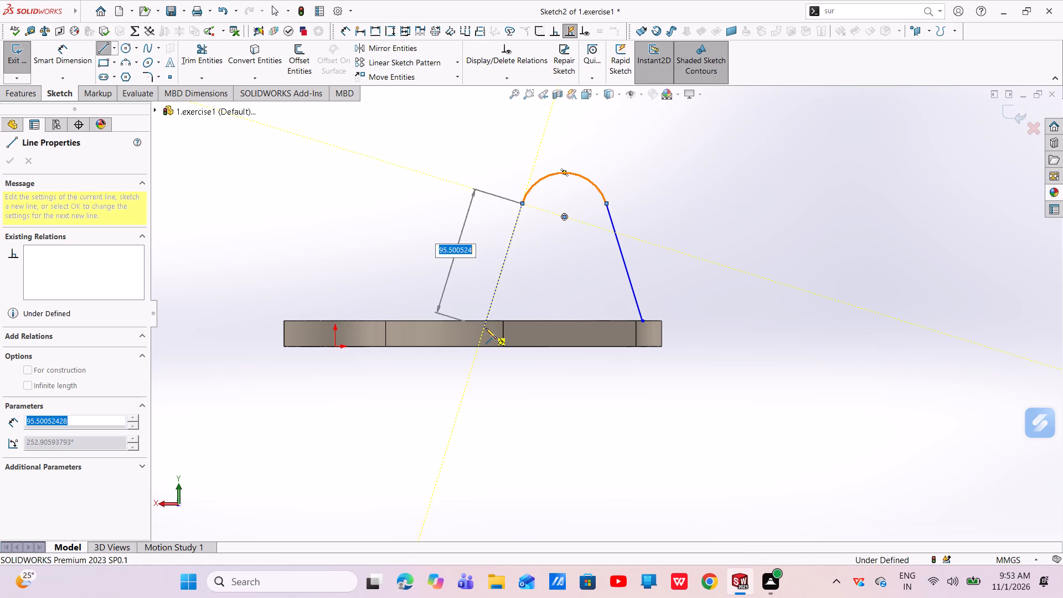
pyautogui.rightClick(486, 328)
pyautogui.click(504, 336)
# Apply tangent relations between the top arc and each of the two slanted lines.
pyautogui.click(600, 191)
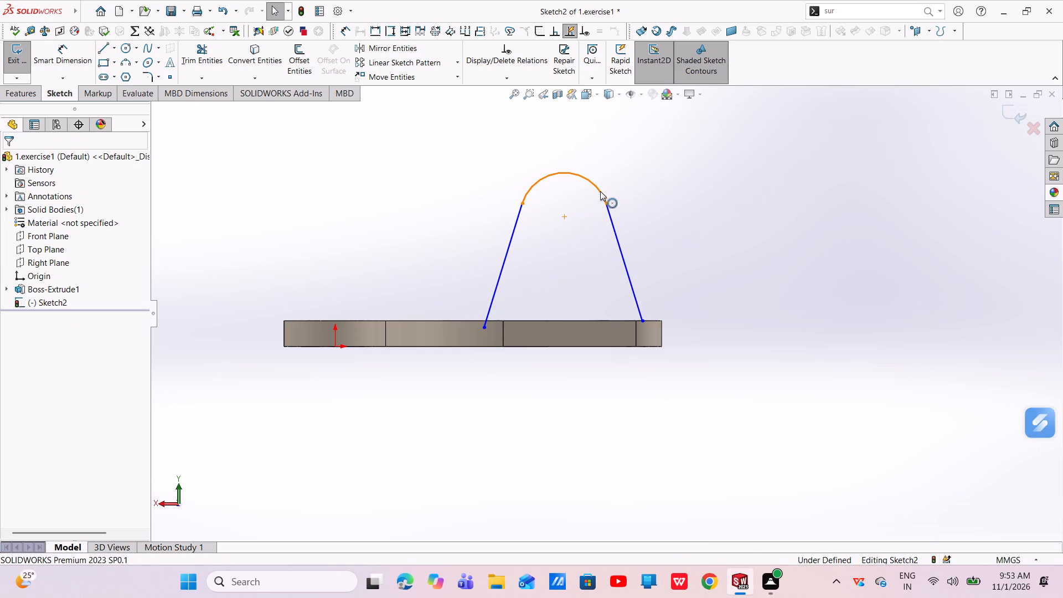
pyautogui.keyDown('shift'); pyautogui.click(617, 247); pyautogui.keyUp('shift')
pyautogui.click(651, 198)
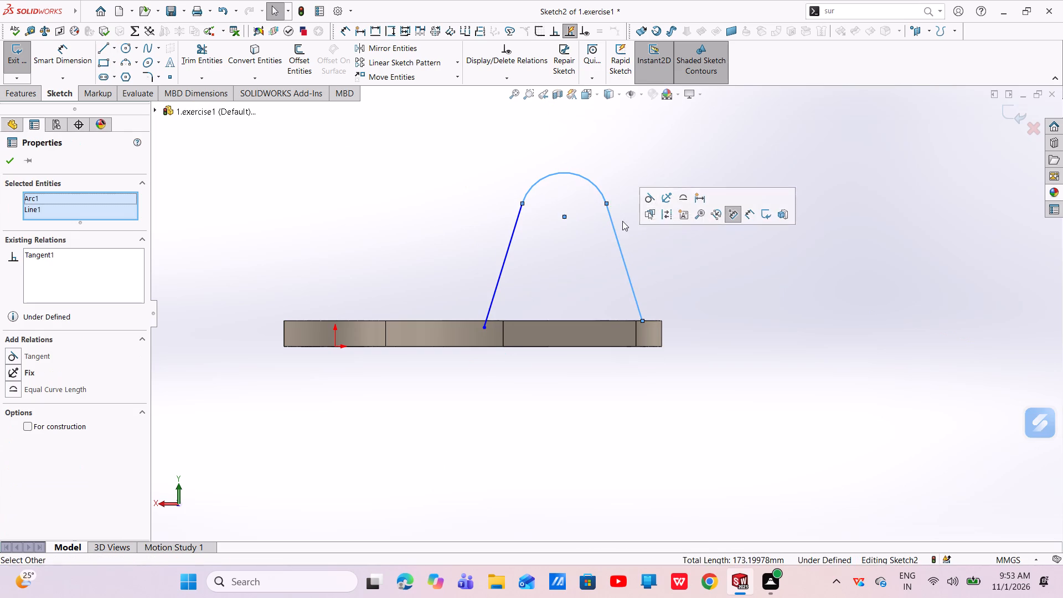
pyautogui.press('Escape')
pyautogui.press('Escape')
pyautogui.click(528, 193)
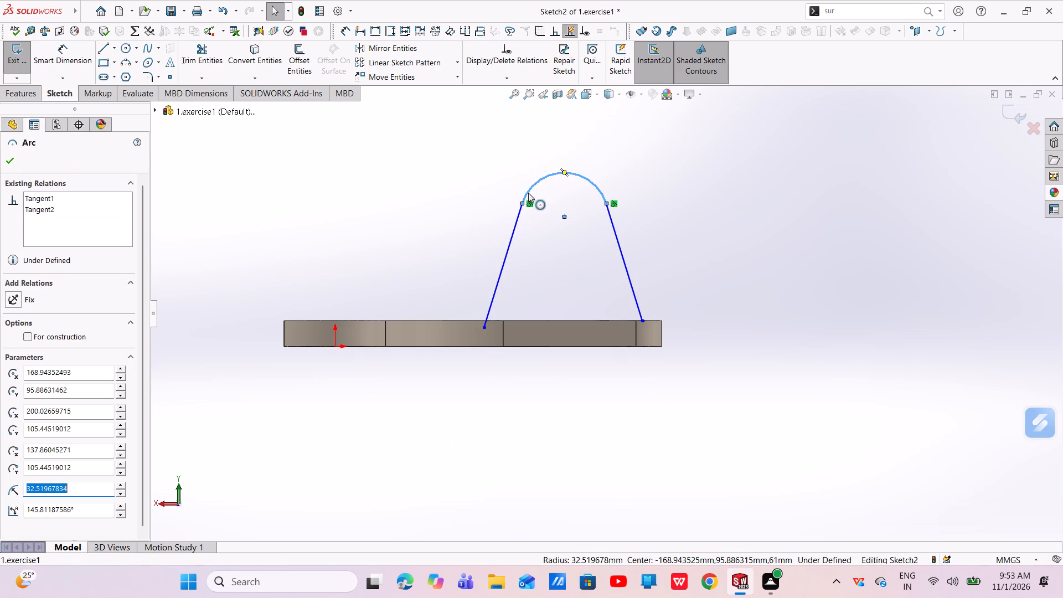
pyautogui.keyDown('shift'); pyautogui.click(512, 237); pyautogui.keyUp('shift')
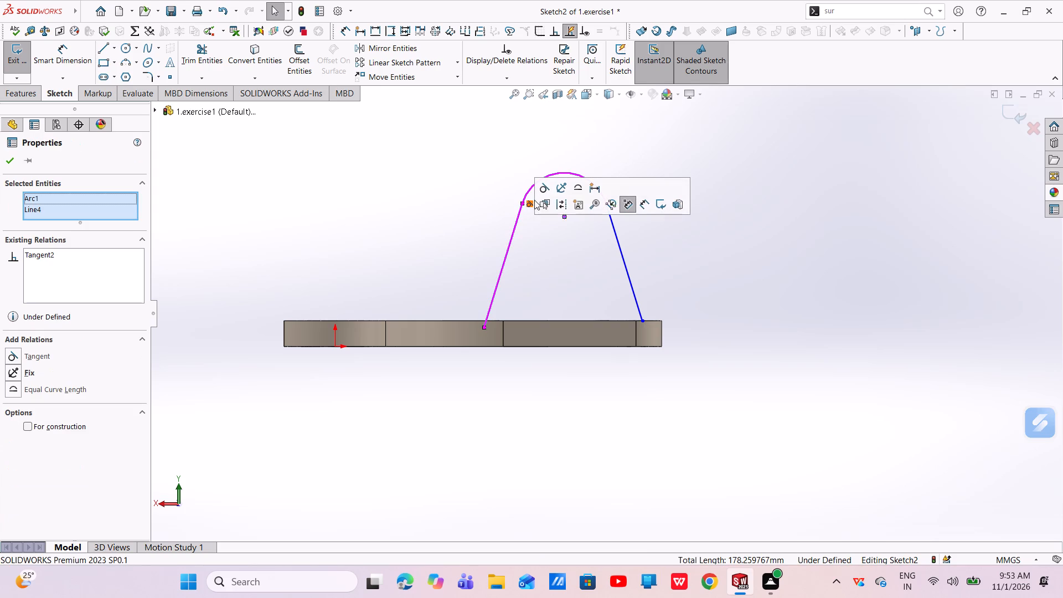
pyautogui.click(548, 186)
pyautogui.doubleClick(543, 189)
pyautogui.press('Escape')
pyautogui.press('Escape')
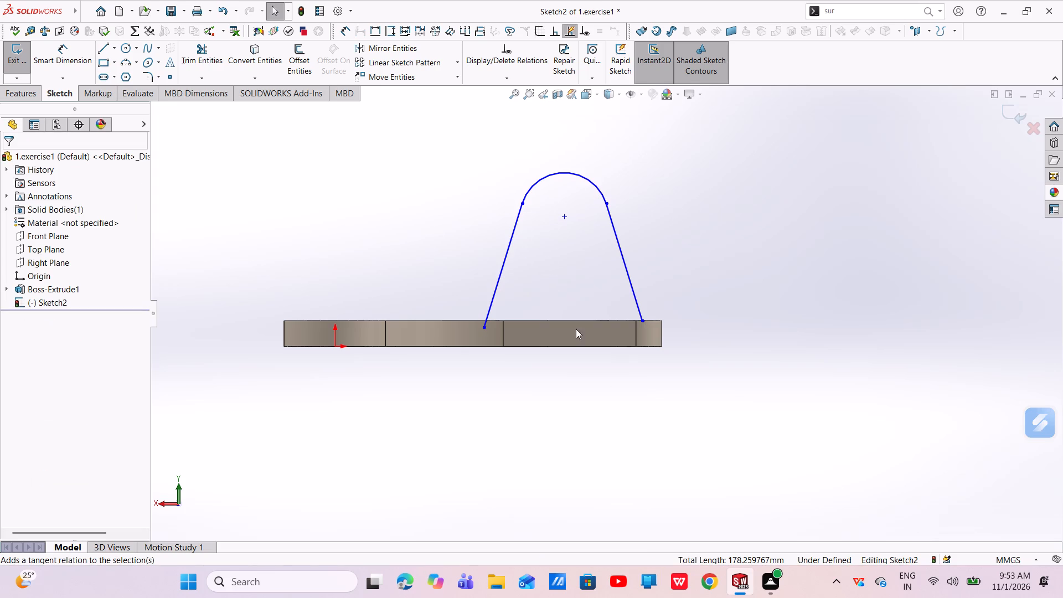
# Attach the loose lower end of the slanted line nearer the origin to the plate's top edge.
pyautogui.scroll(-2, 545, 355)
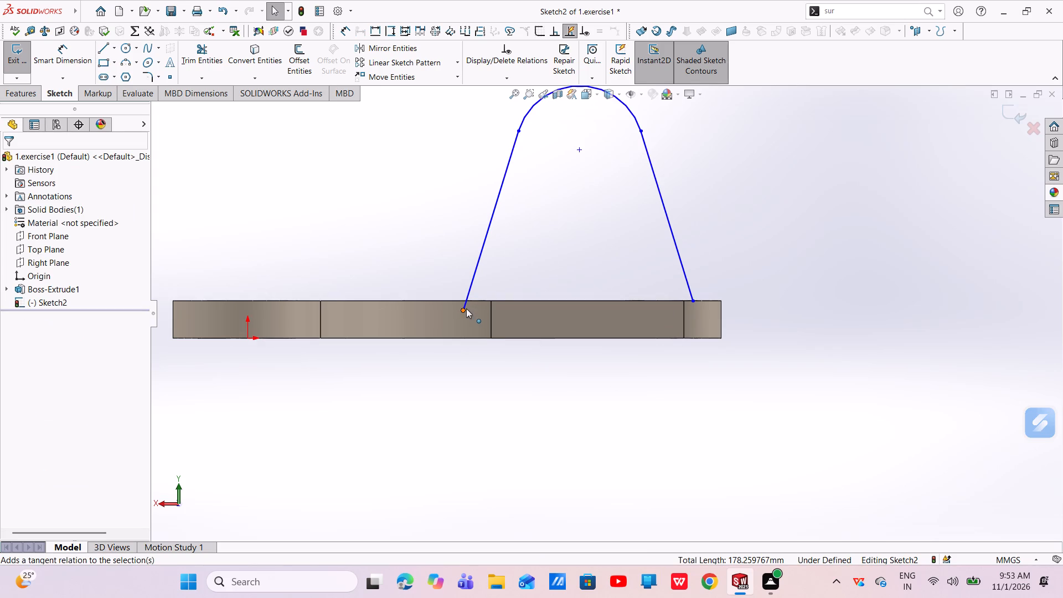
pyautogui.moveTo(464, 310); pyautogui.dragTo(466, 300)
pyautogui.press('Escape')
pyautogui.press('Escape')
pyautogui.press('Escape')
pyautogui.scroll(2, 472, 377)
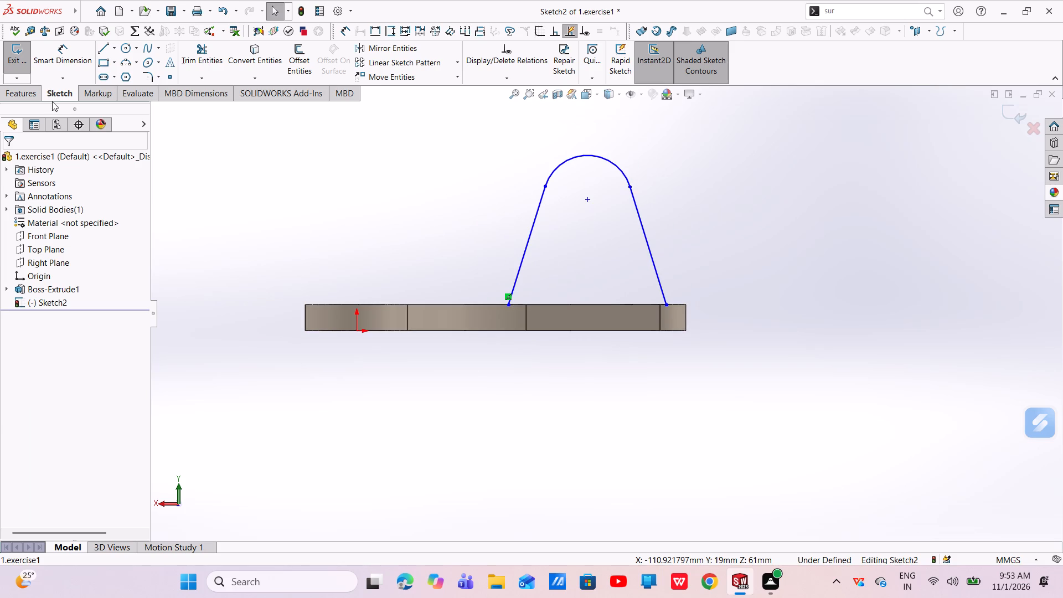
# Dimension the top arc's centre at 150 mm horizontally from the origin.
pyautogui.click(60, 51)
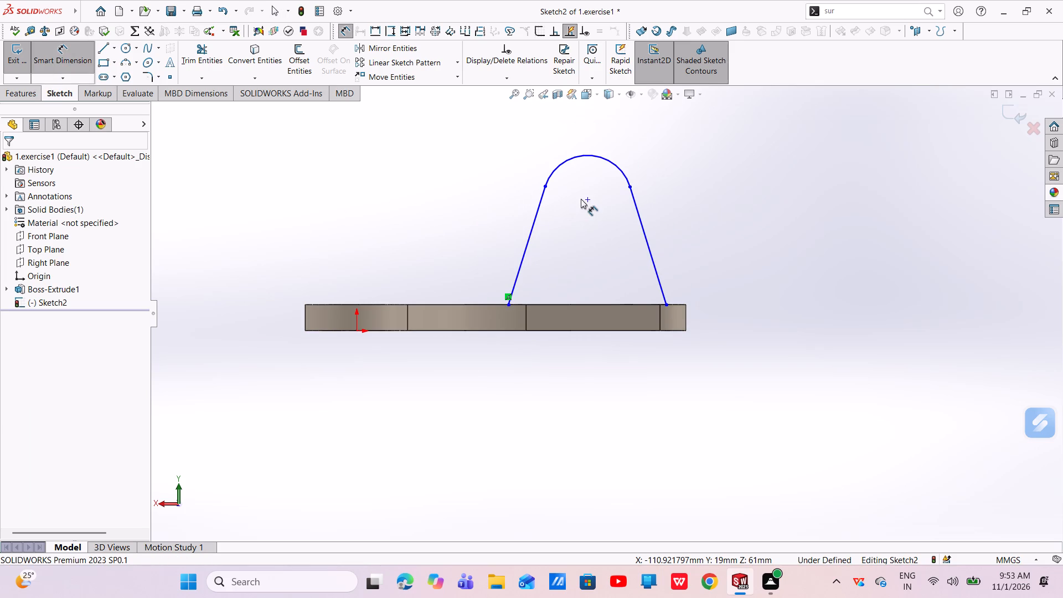
pyautogui.click(586, 199)
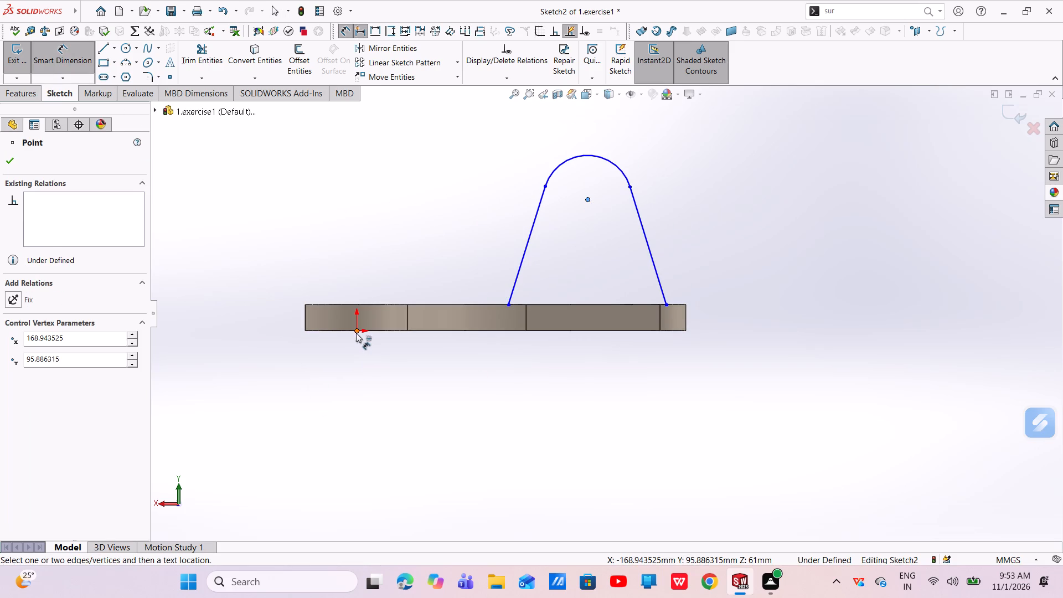
pyautogui.click(355, 332)
pyautogui.click(397, 390)
pyautogui.press('BackSpace')
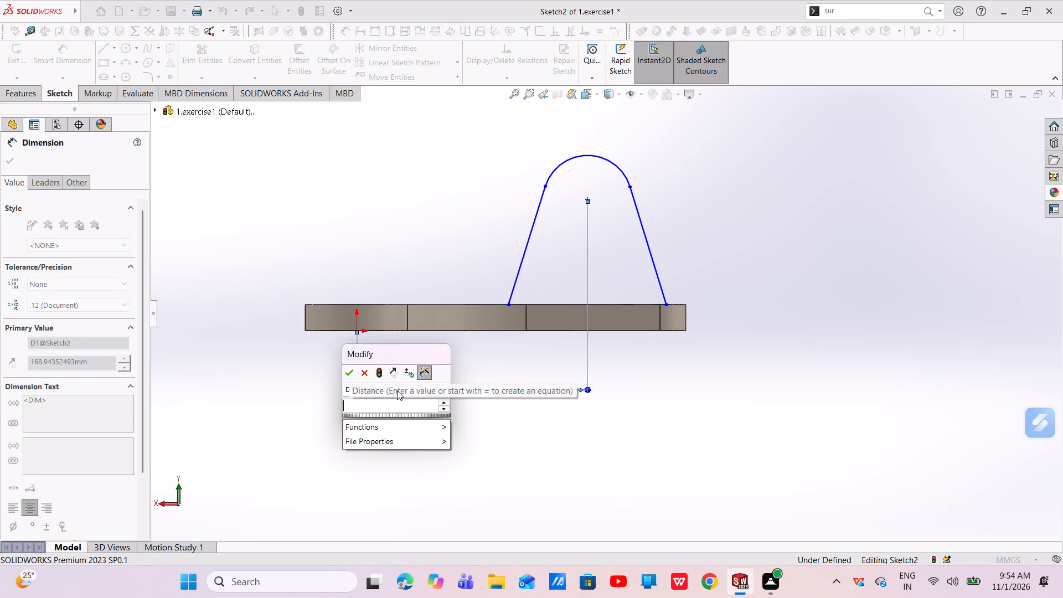
pyautogui.press('1')
pyautogui.write('50')
pyautogui.press('Return')
pyautogui.press('Escape')
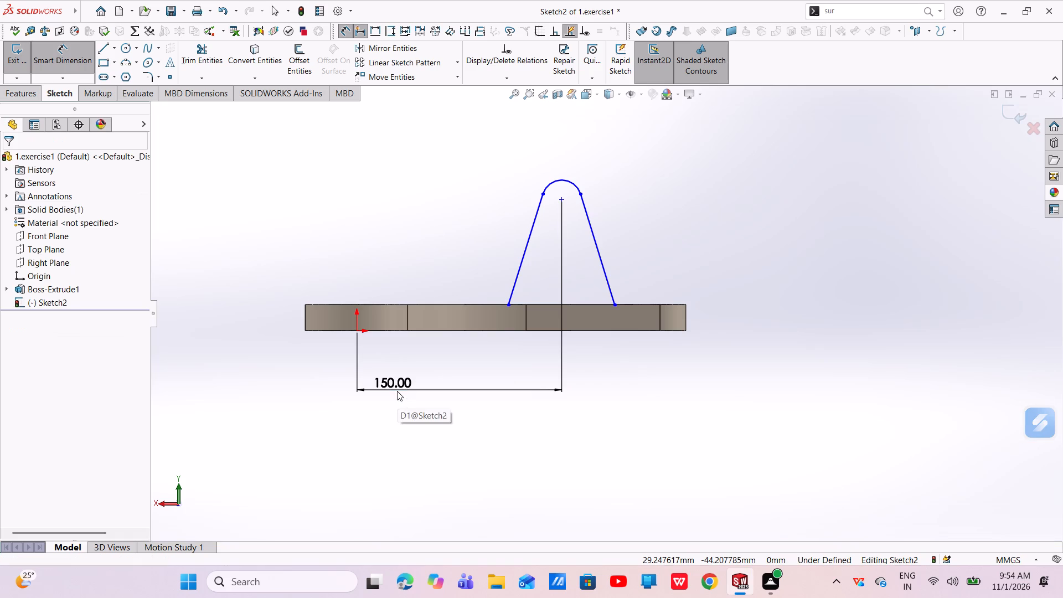
pyautogui.press('Escape')
# Dimension the top arc's centre at 105 mm above the plate's bottom edge.
pyautogui.click(58, 57)
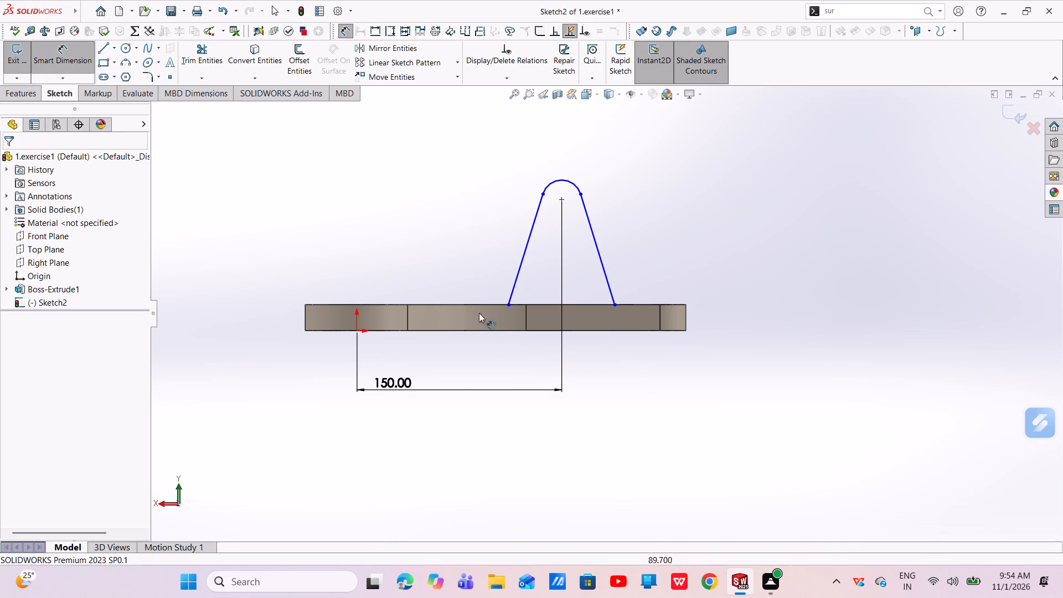
pyautogui.click(546, 331)
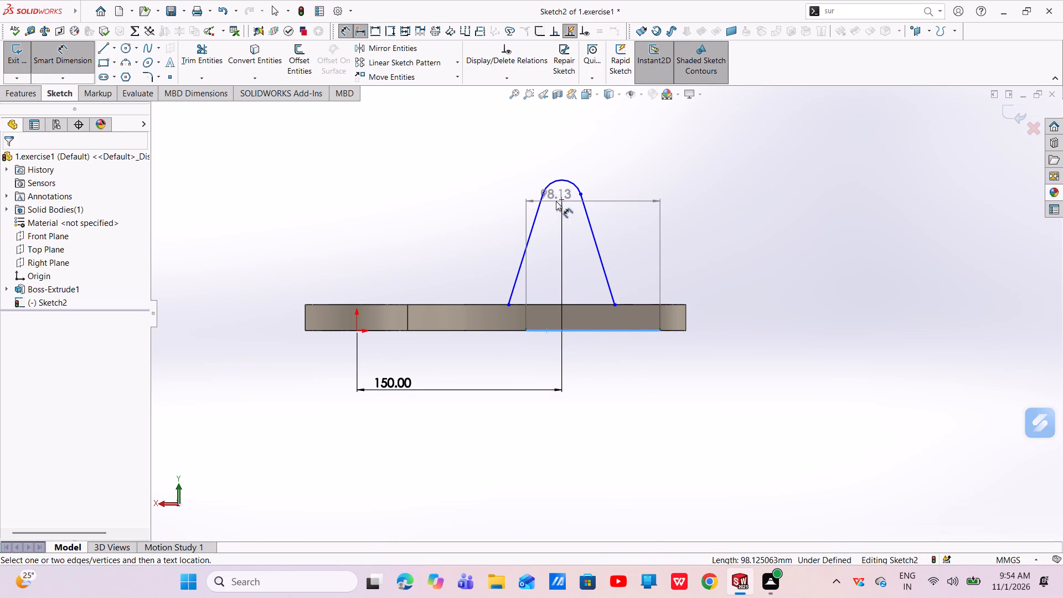
pyautogui.click(560, 201)
pyautogui.click(714, 232)
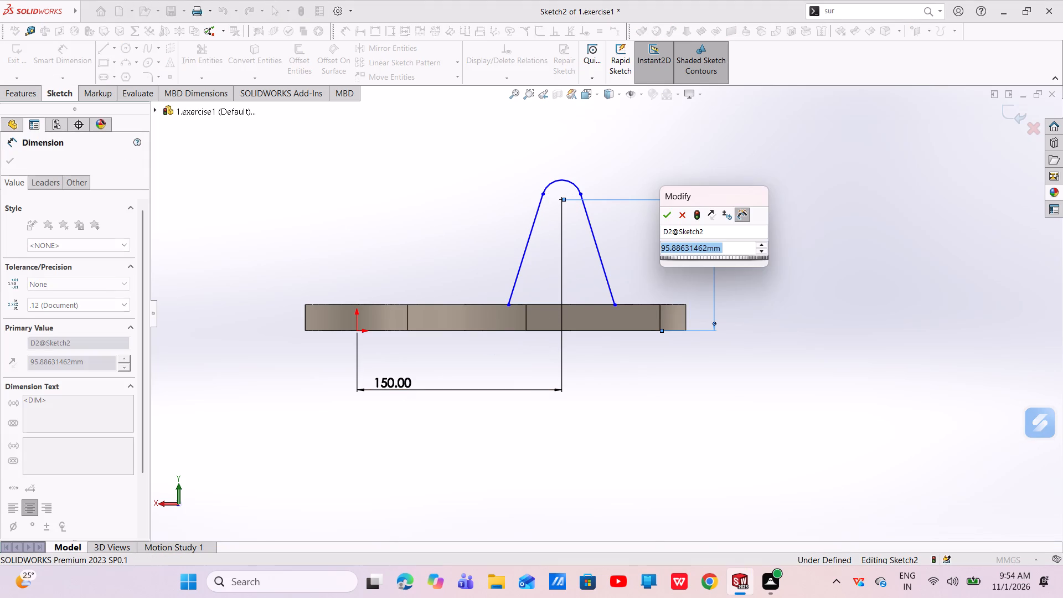
pyautogui.press('BackSpace')
pyautogui.press('1')
pyautogui.write('05')
pyautogui.press('Return')
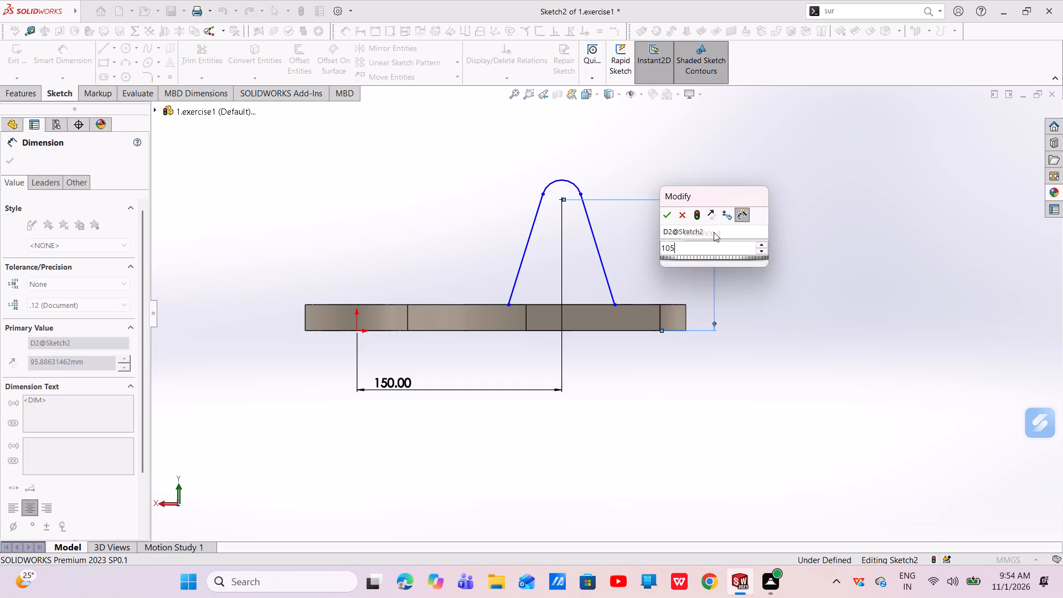
pyautogui.press('Escape')
pyautogui.press('Escape')
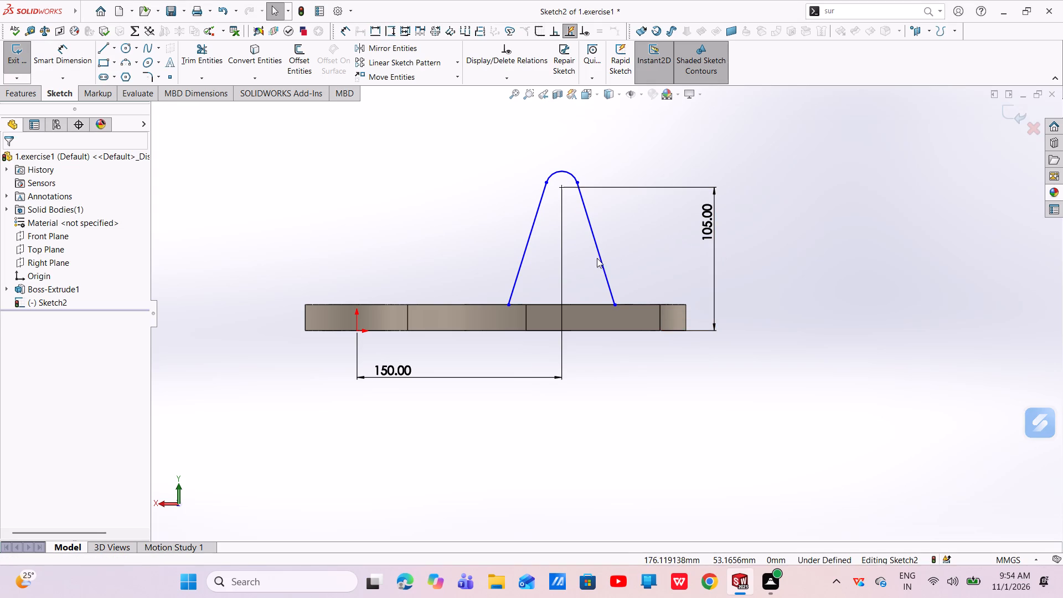
# Dimension the top arc's radius at 35 mm.
pyautogui.click(50, 59)
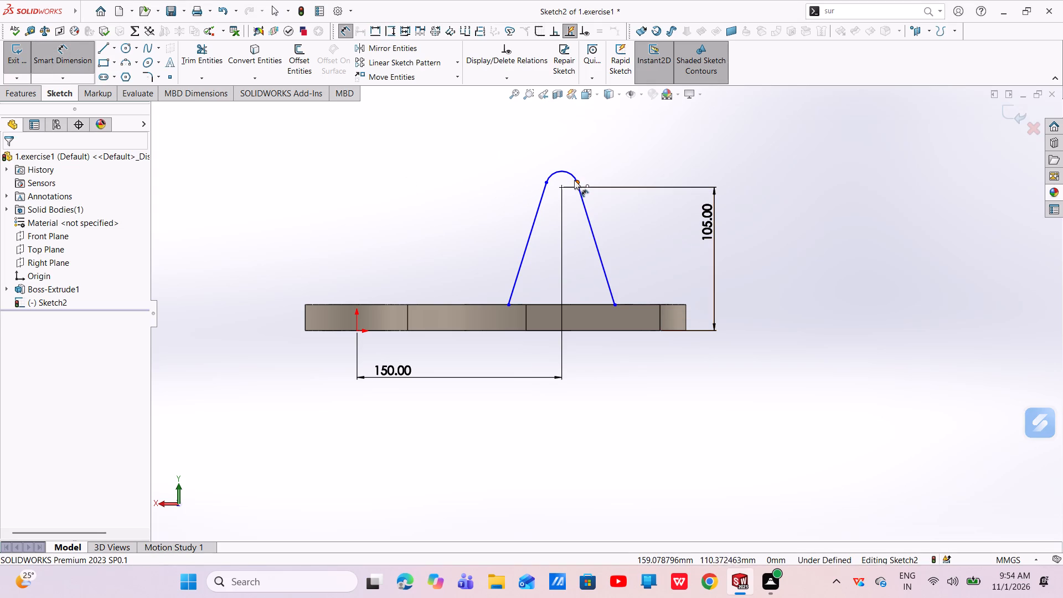
pyautogui.click(572, 175)
pyautogui.click(887, 172)
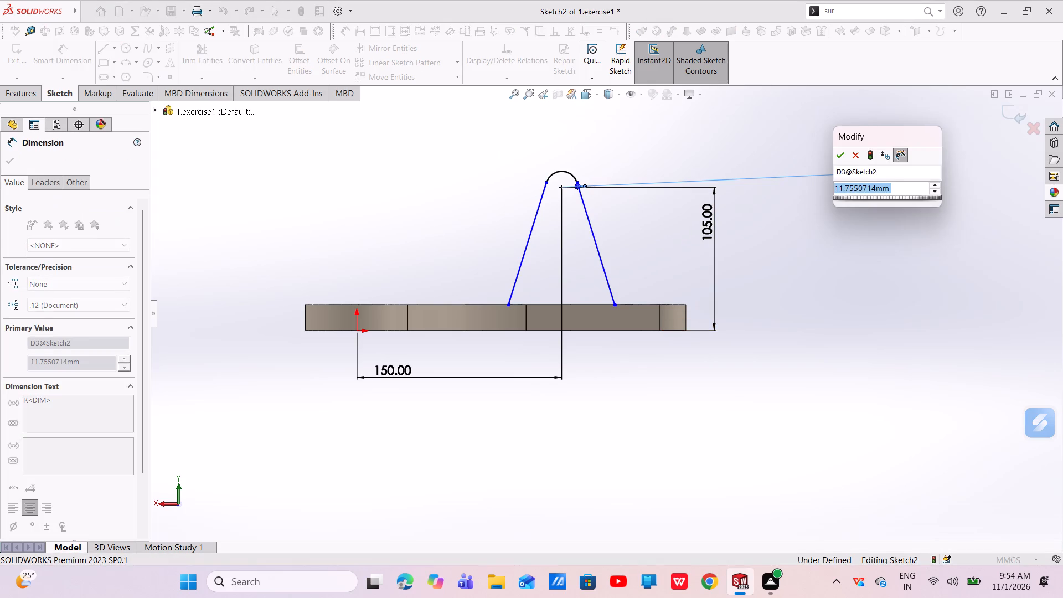
pyautogui.press('BackSpace')
pyautogui.write('35')
pyautogui.press('Return')
pyautogui.press('Escape')
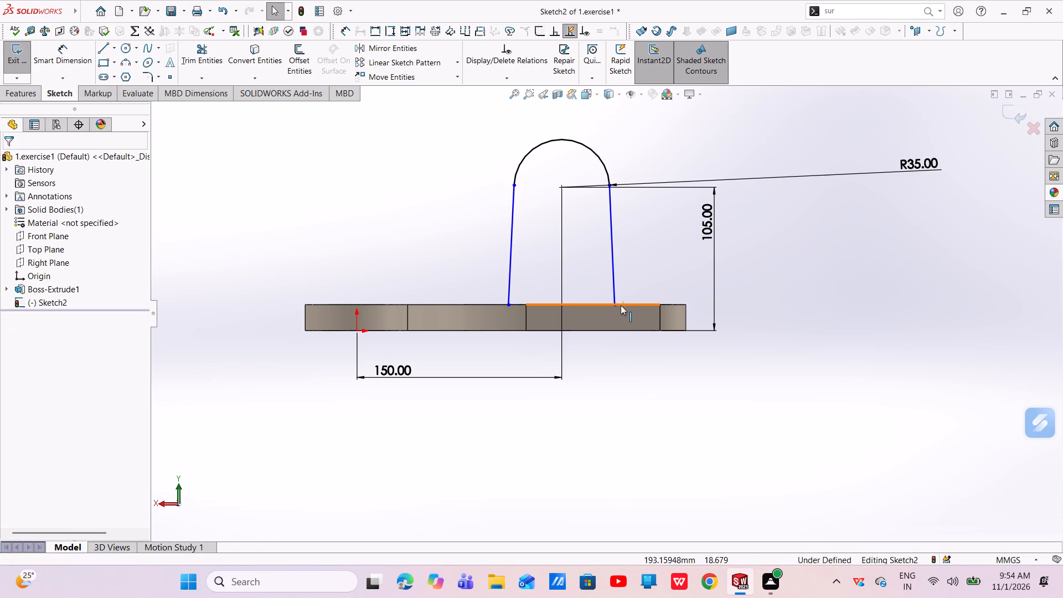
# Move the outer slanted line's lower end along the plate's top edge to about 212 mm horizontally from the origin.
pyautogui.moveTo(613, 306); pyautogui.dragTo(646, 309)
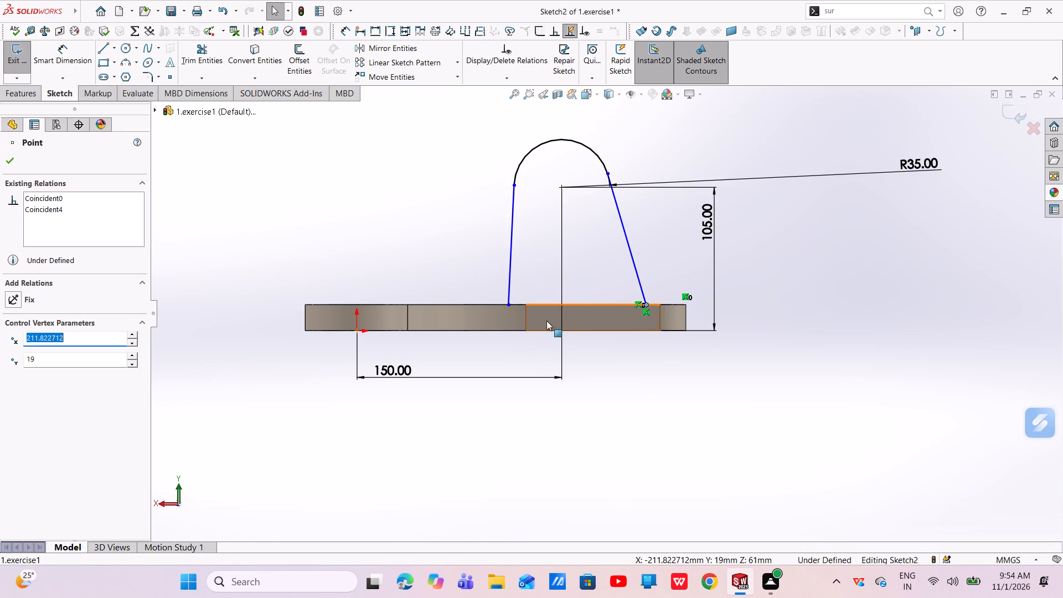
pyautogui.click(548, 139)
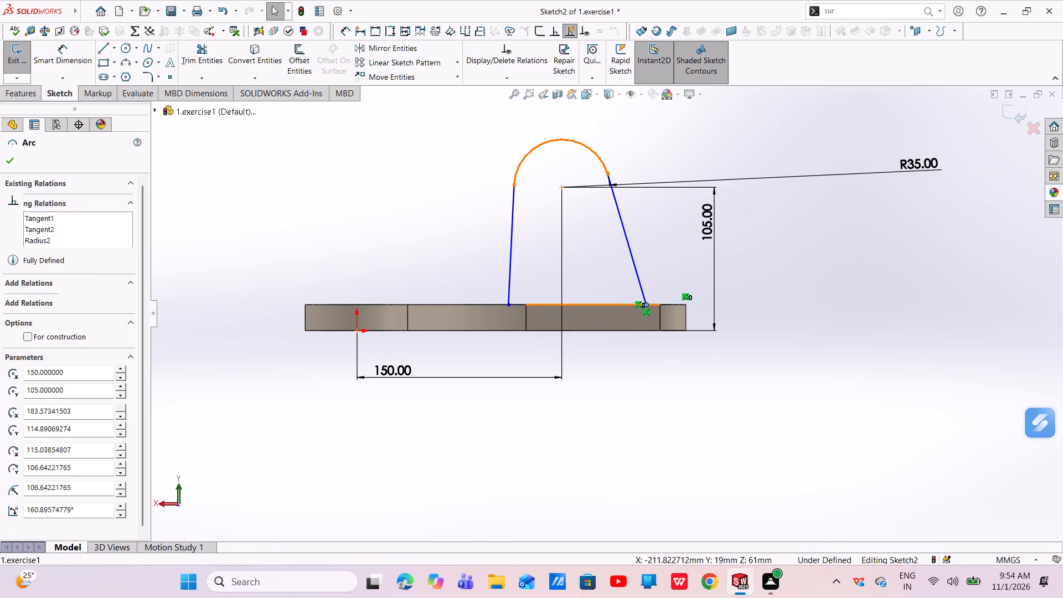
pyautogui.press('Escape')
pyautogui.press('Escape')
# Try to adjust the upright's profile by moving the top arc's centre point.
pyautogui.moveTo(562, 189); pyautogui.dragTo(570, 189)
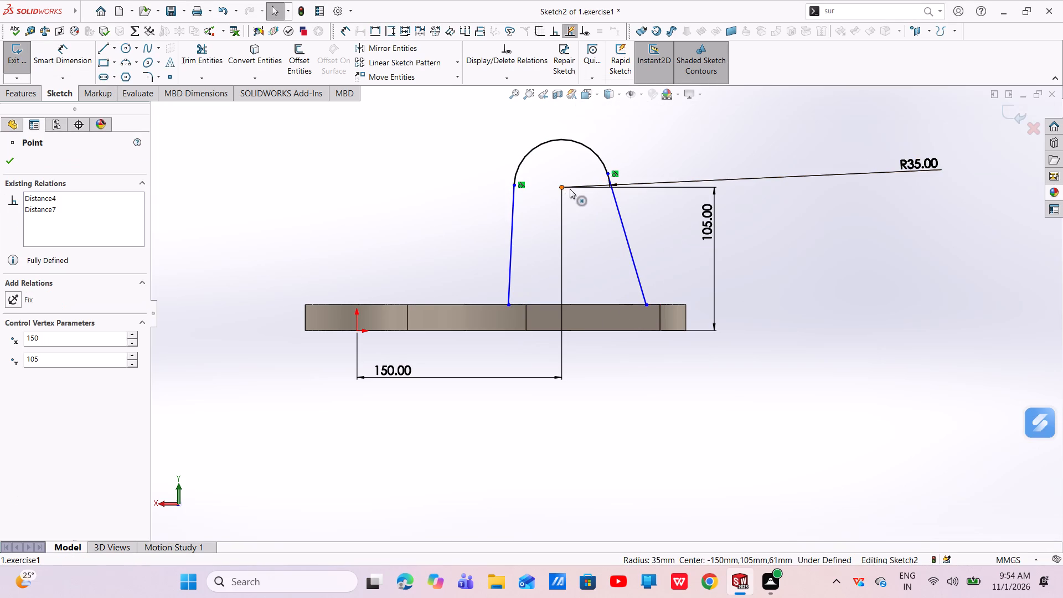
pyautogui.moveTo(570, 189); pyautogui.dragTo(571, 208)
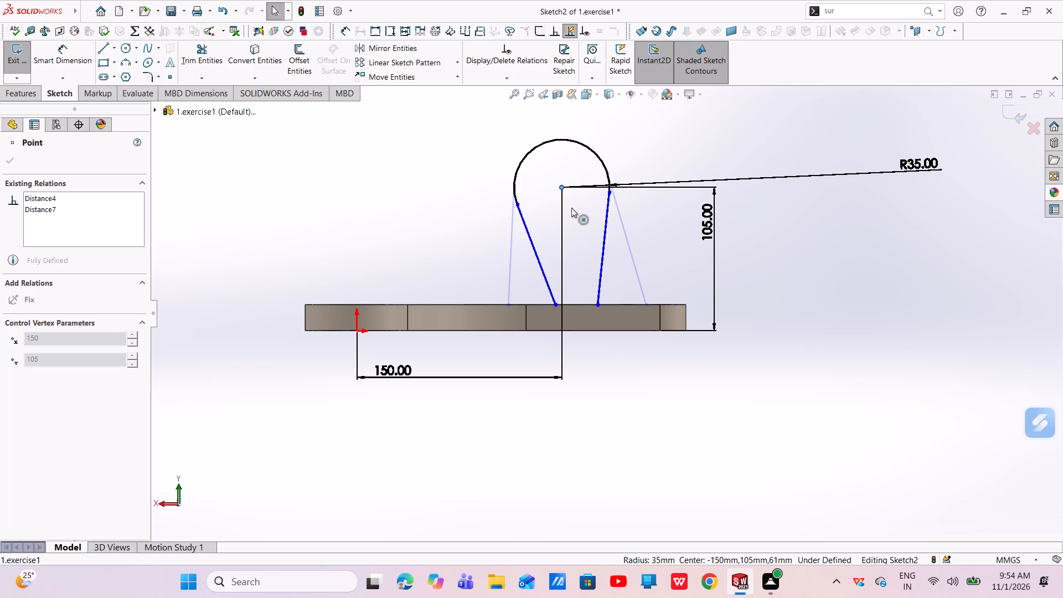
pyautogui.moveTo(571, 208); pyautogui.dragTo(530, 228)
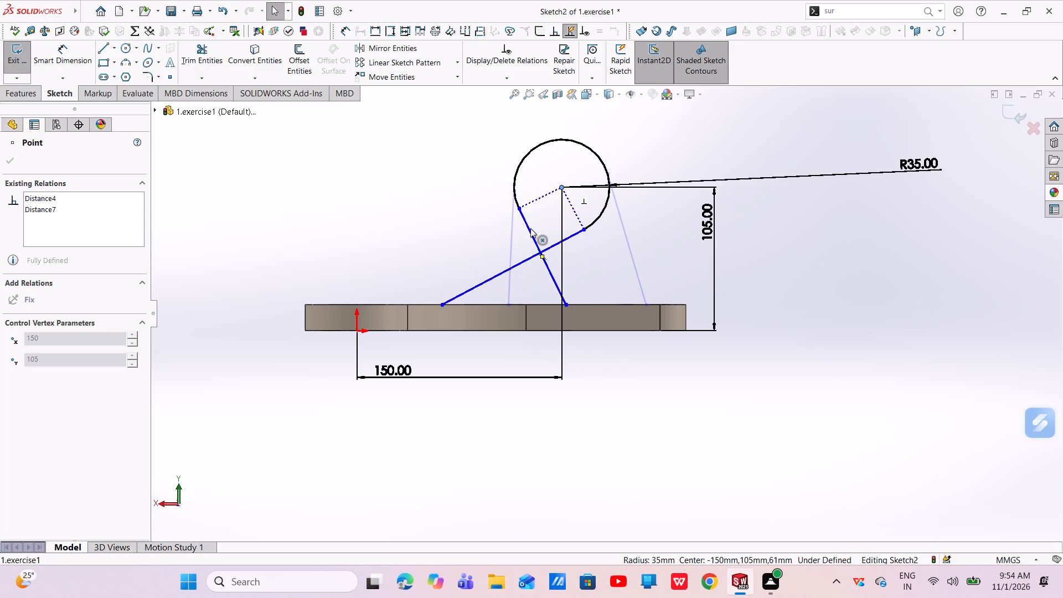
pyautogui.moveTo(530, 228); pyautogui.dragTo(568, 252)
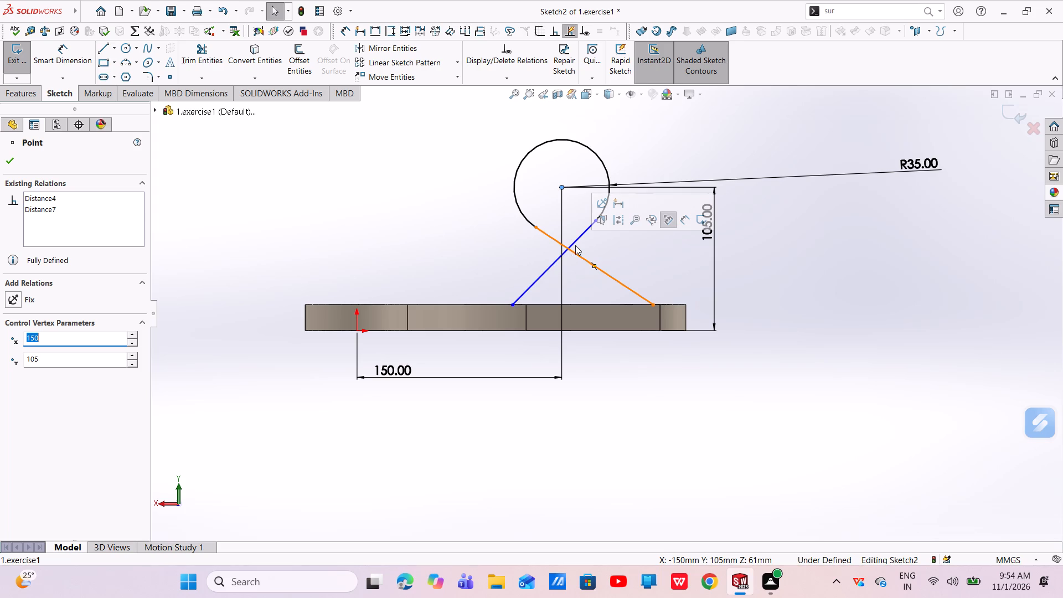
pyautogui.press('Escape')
# Uncross the slanted lines by moving their lower ends along the plate's top edge to about 87 mm and 229 mm horizontally from the origin.
pyautogui.moveTo(653, 304); pyautogui.dragTo(626, 305)
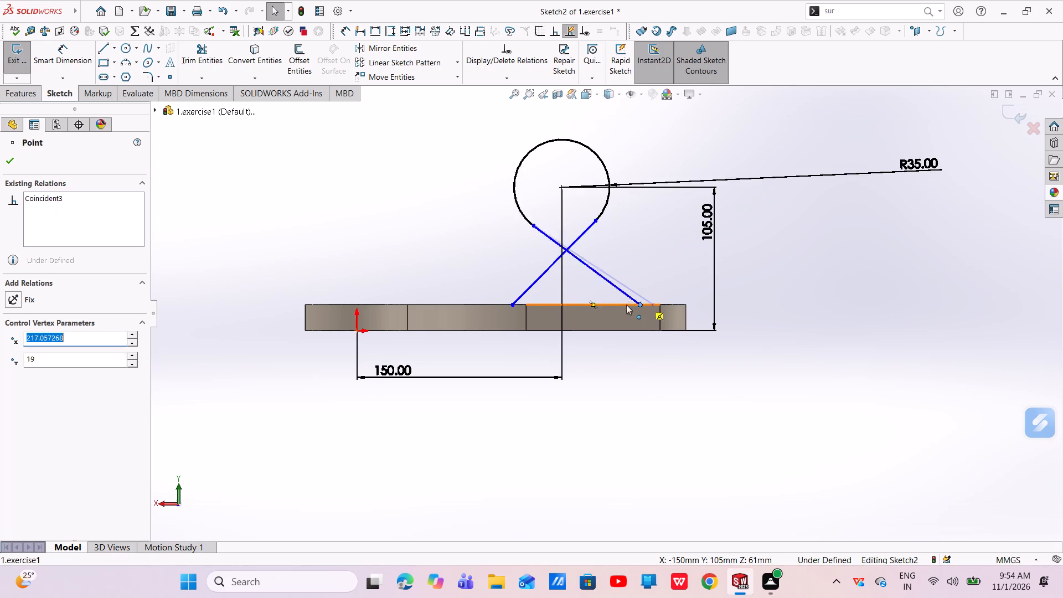
pyautogui.moveTo(626, 305); pyautogui.dragTo(476, 313)
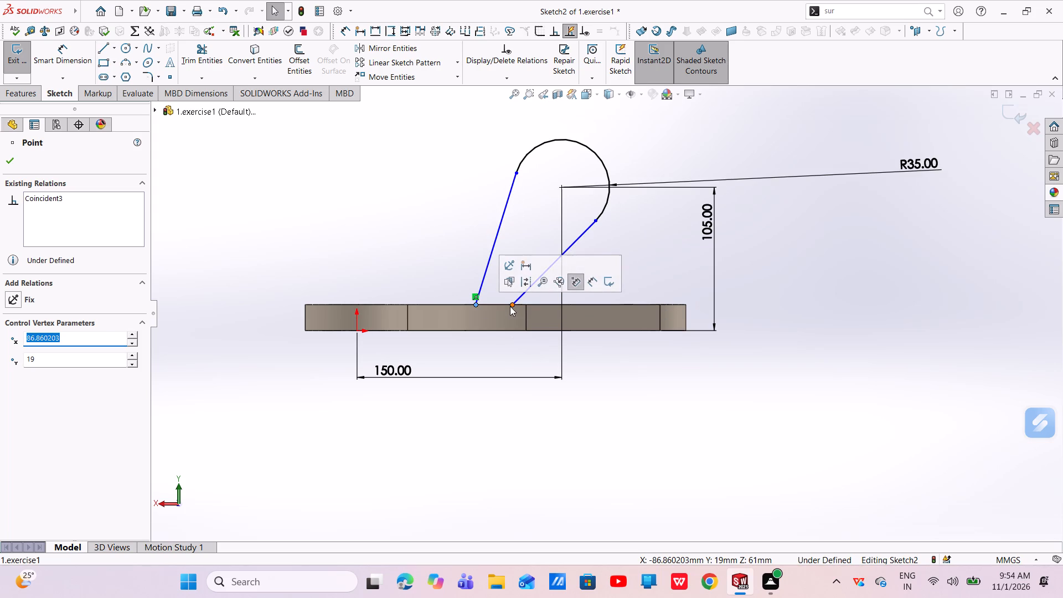
pyautogui.moveTo(510, 306); pyautogui.dragTo(670, 314)
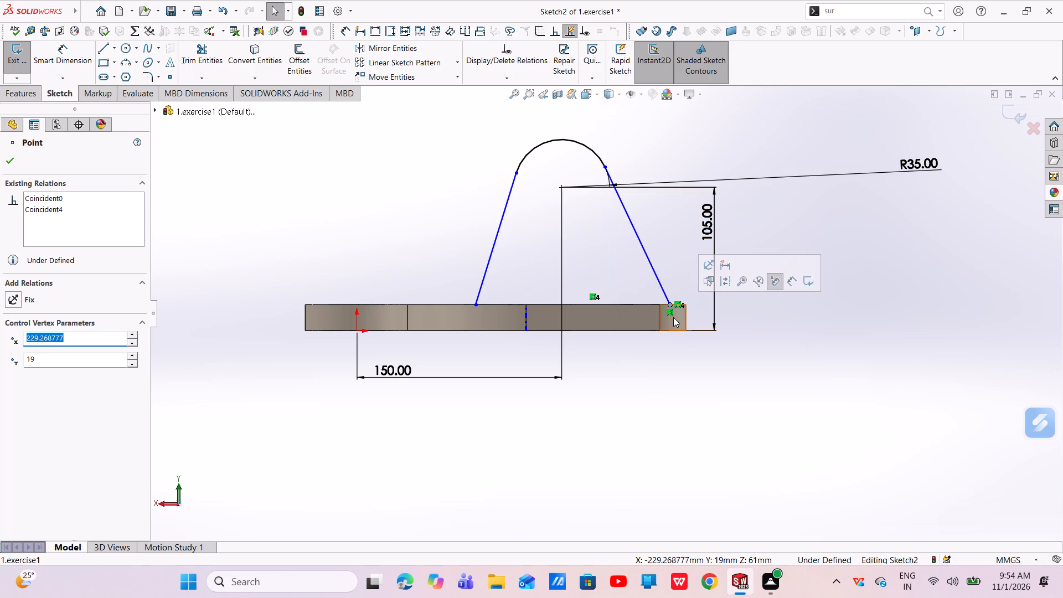
pyautogui.press('Escape')
pyautogui.press('Escape')
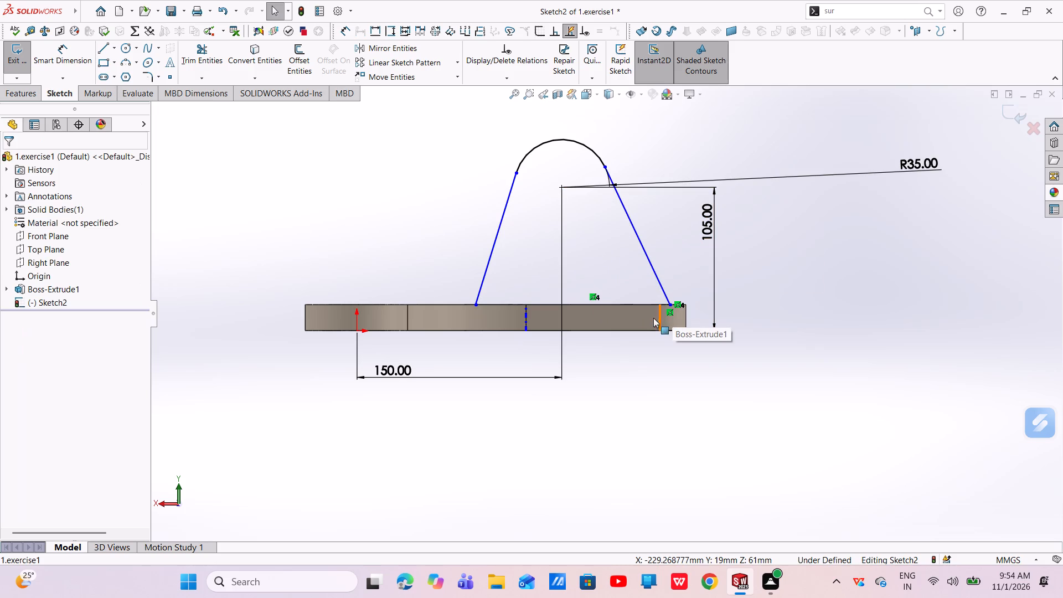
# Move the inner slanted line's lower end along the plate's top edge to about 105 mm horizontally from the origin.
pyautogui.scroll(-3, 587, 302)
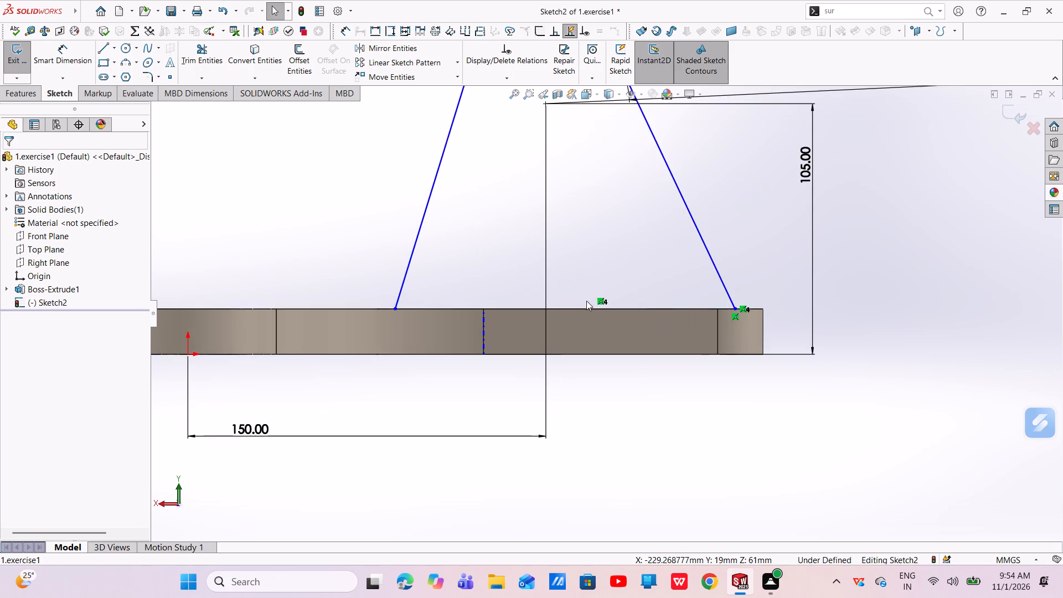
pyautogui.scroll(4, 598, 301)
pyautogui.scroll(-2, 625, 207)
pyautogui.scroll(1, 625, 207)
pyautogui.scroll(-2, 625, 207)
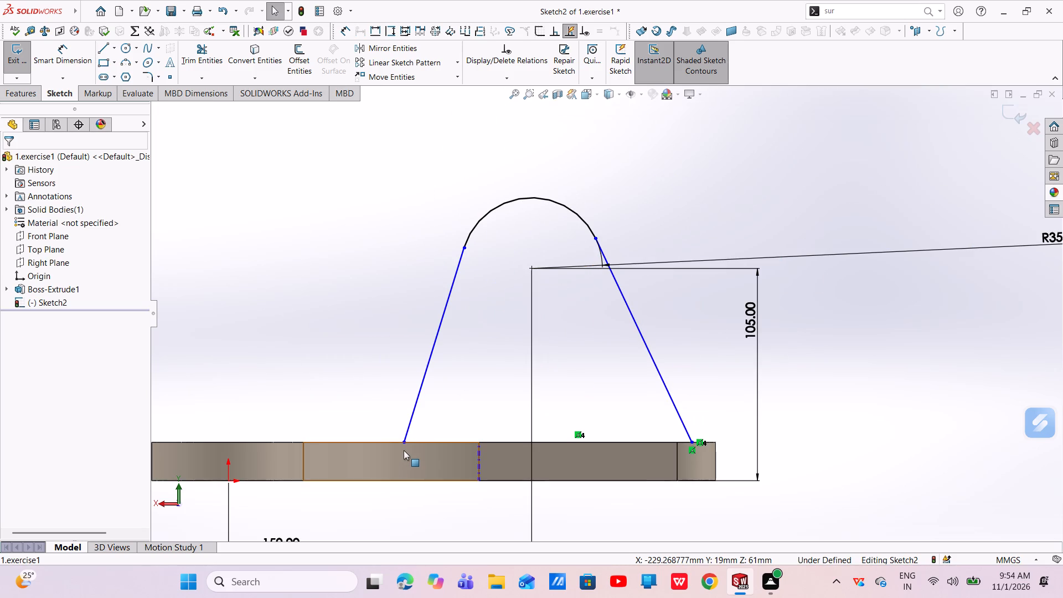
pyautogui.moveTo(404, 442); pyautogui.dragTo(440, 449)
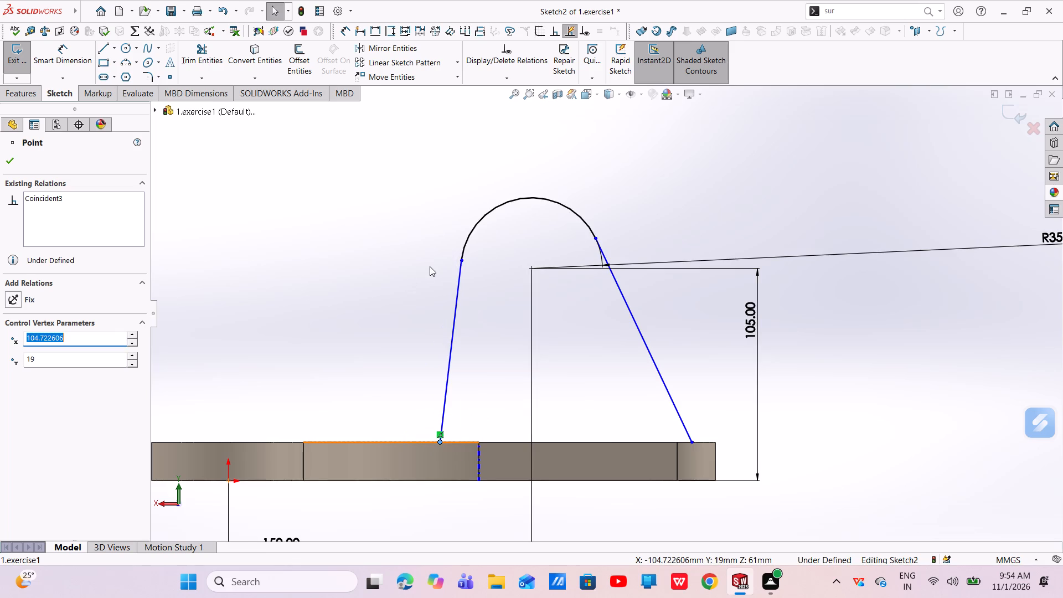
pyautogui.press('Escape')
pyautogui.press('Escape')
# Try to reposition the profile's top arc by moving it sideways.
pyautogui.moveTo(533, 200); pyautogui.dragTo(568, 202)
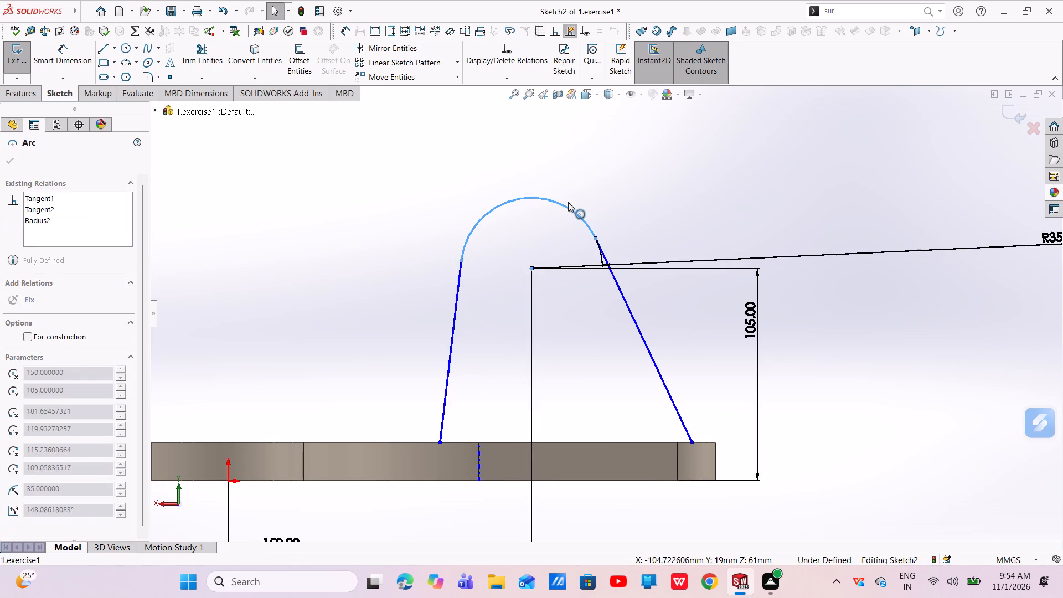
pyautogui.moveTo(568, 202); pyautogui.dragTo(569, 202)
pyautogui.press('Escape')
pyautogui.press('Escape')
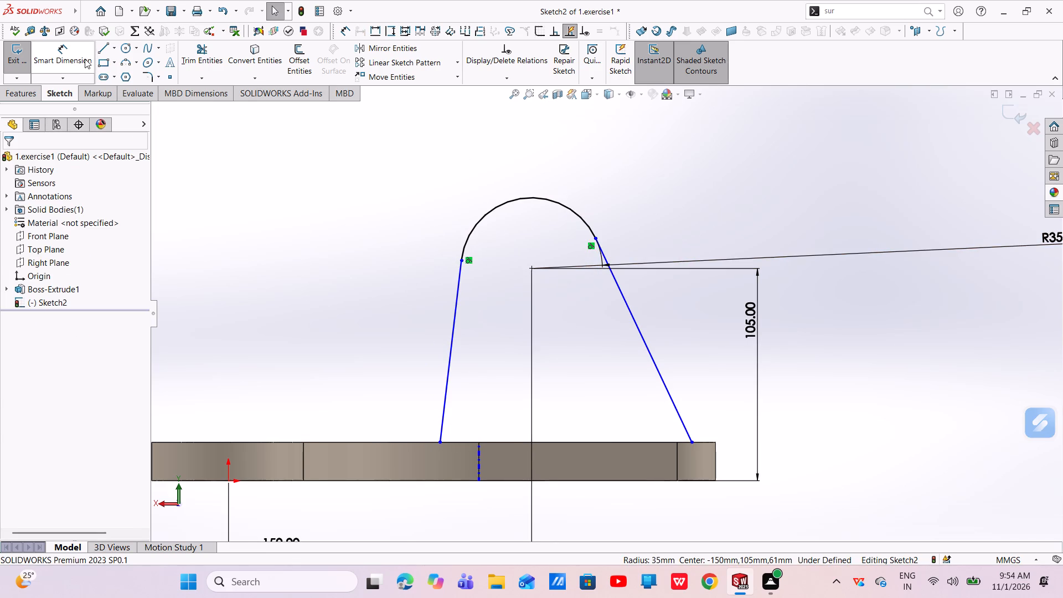
# Draw a vertical centerline about 86 mm long up from the midpoint on the plate's top edge to the arc centre's height.
pyautogui.click(115, 48)
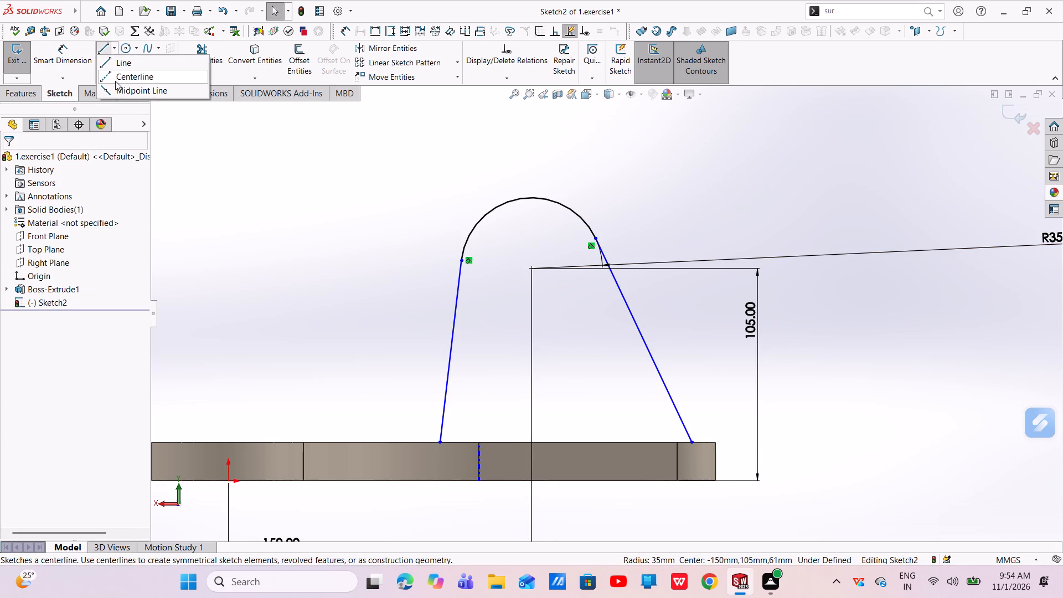
pyautogui.click(116, 80)
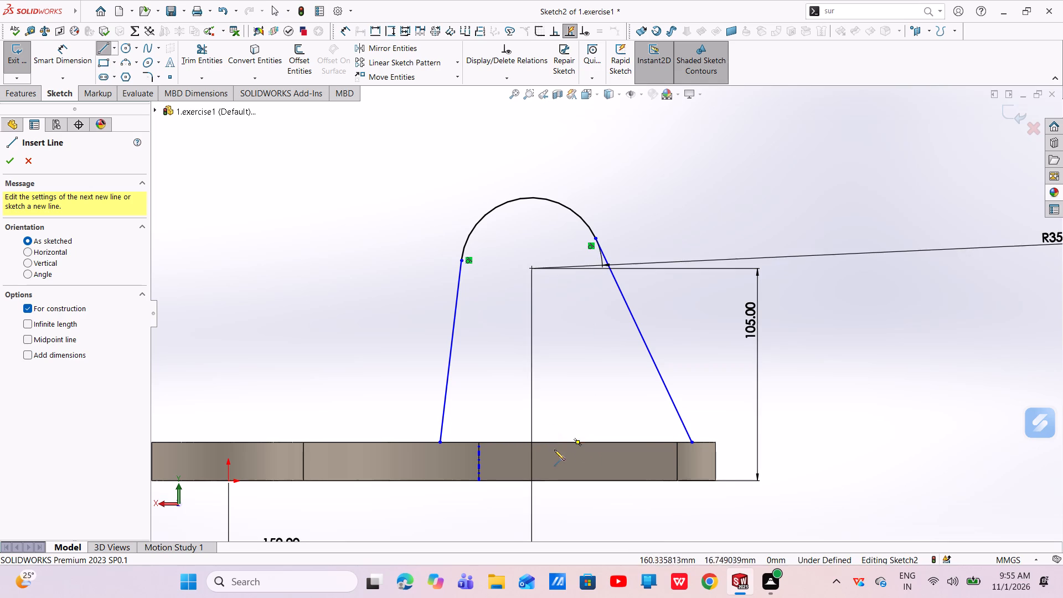
pyautogui.click(577, 445)
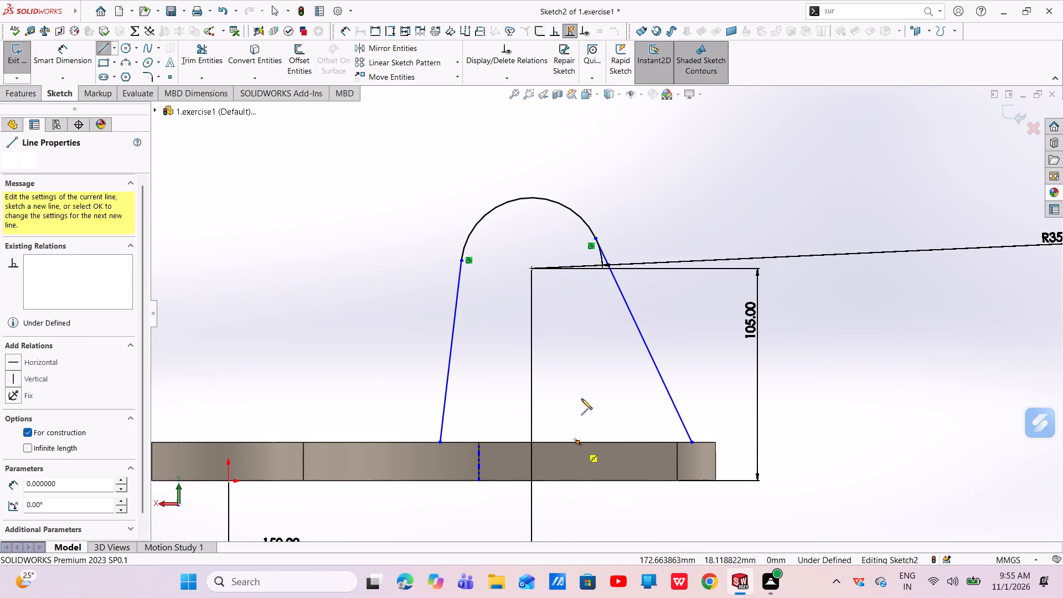
pyautogui.click(580, 266)
pyautogui.rightClick(580, 266)
pyautogui.click(587, 274)
# Make the centerline's upper endpoint coincident with the top arc's centre.
pyautogui.scroll(-4, 567, 269)
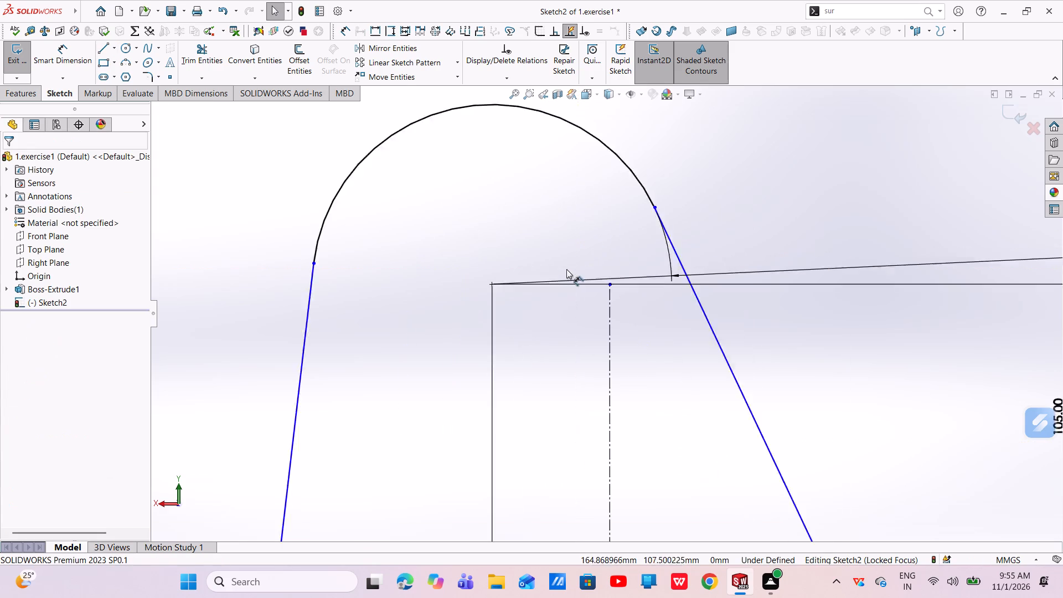
pyautogui.scroll(-2, 566, 269)
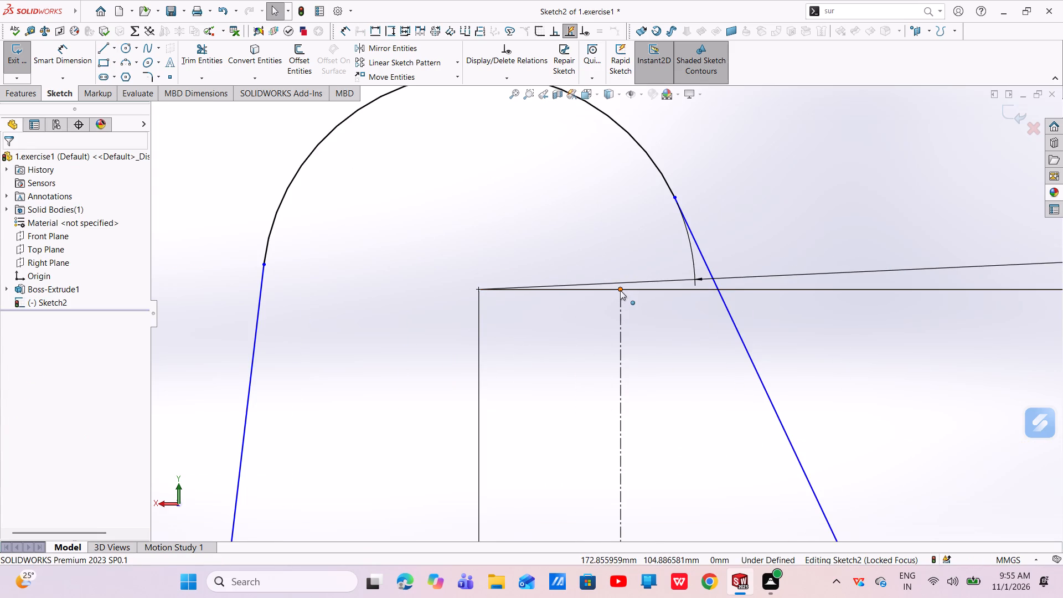
pyautogui.click(620, 290)
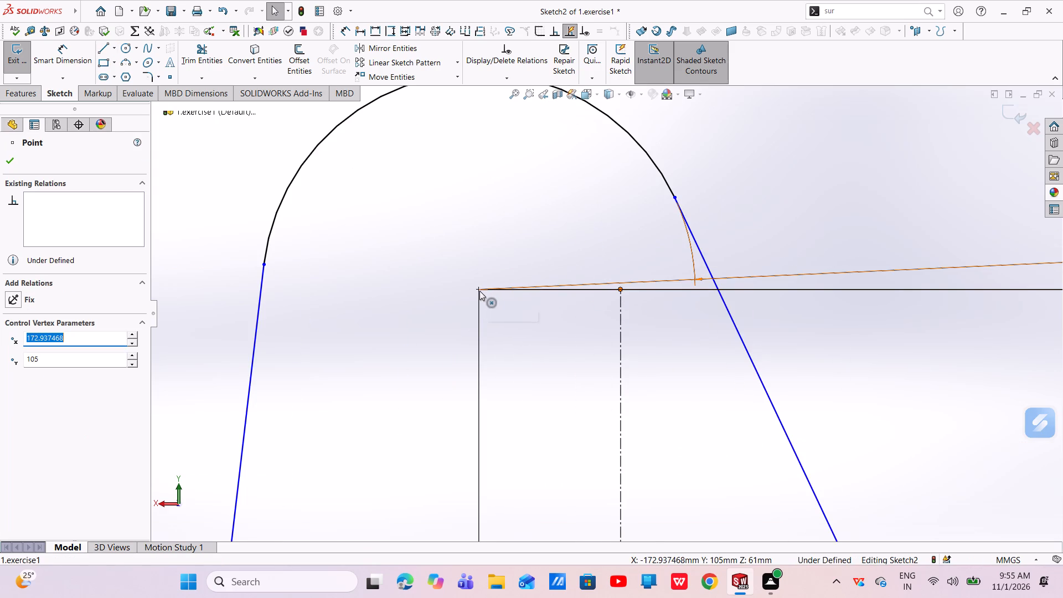
pyautogui.keyDown('ctrl'); pyautogui.click(479, 291); pyautogui.keyUp('ctrl')
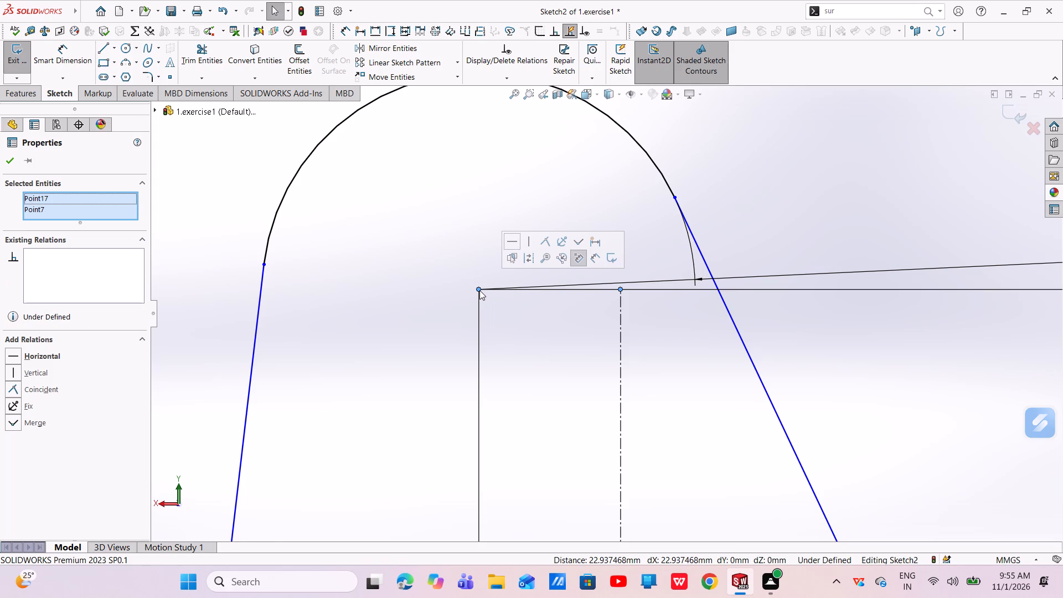
pyautogui.click(549, 240)
pyautogui.press('Escape')
pyautogui.press('Escape')
# Delete the vertical relation from the centerline.
pyautogui.scroll(2, 695, 369)
pyautogui.scroll(-1, 695, 369)
pyautogui.scroll(4, 695, 369)
pyautogui.scroll(2, 689, 426)
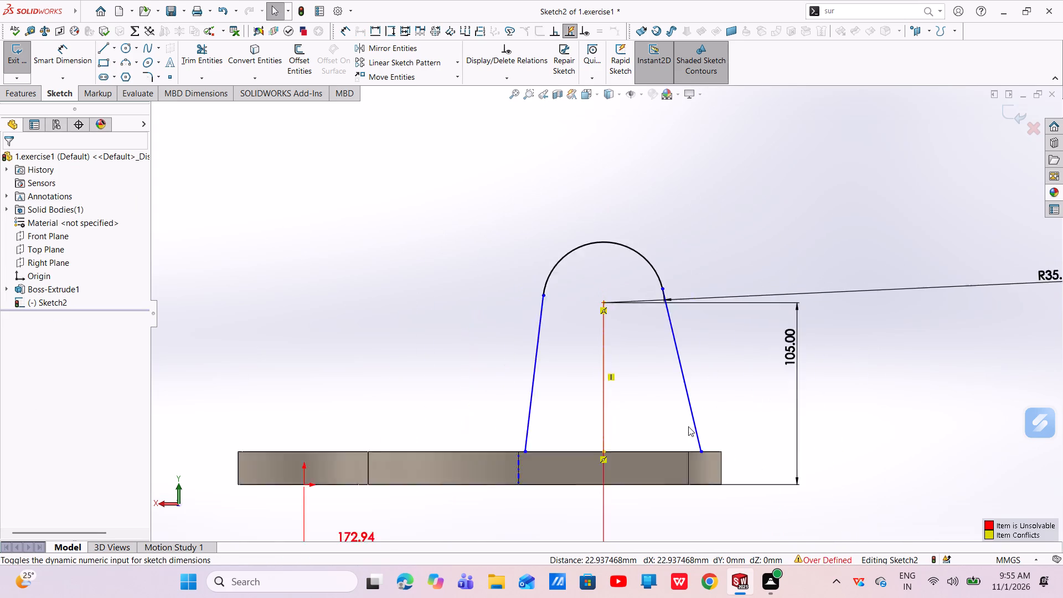
pyautogui.scroll(2, 688, 426)
pyautogui.scroll(-3, 595, 426)
pyautogui.press('Escape')
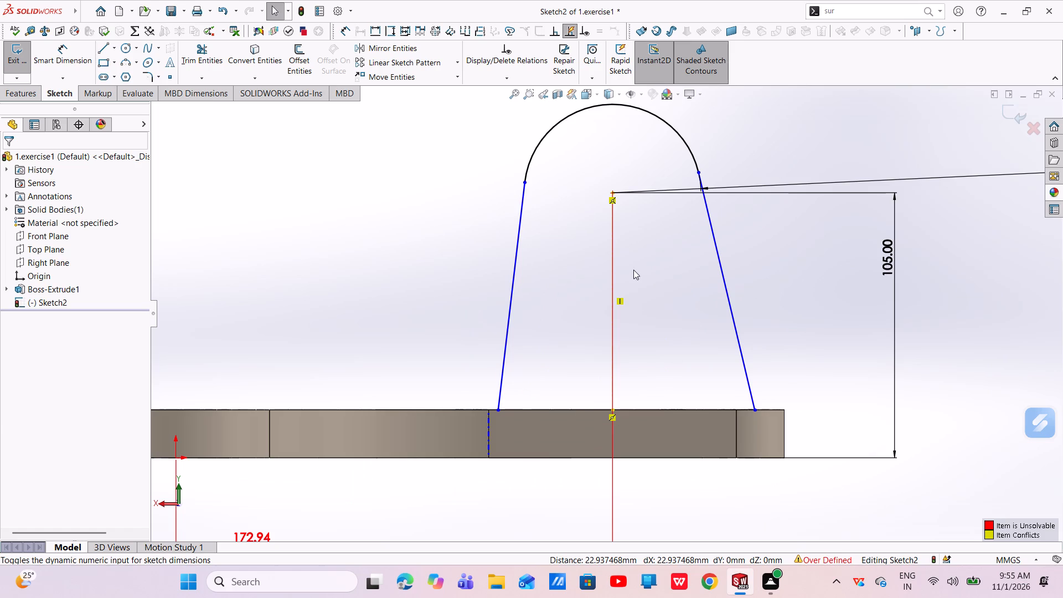
pyautogui.scroll(-4, 631, 265)
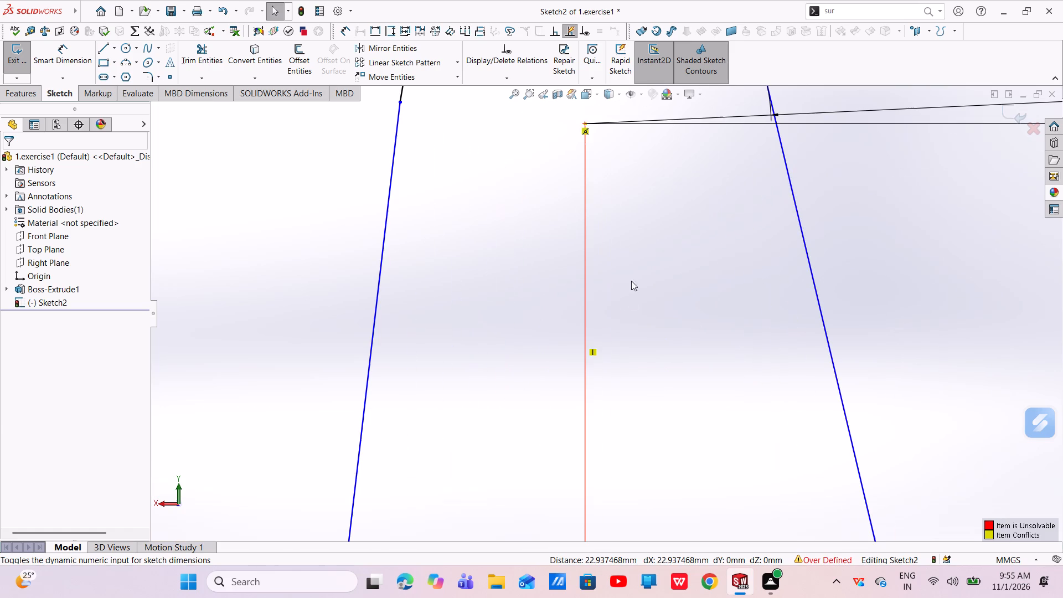
pyautogui.click(595, 355)
pyautogui.rightClick(595, 355)
pyautogui.click(635, 506)
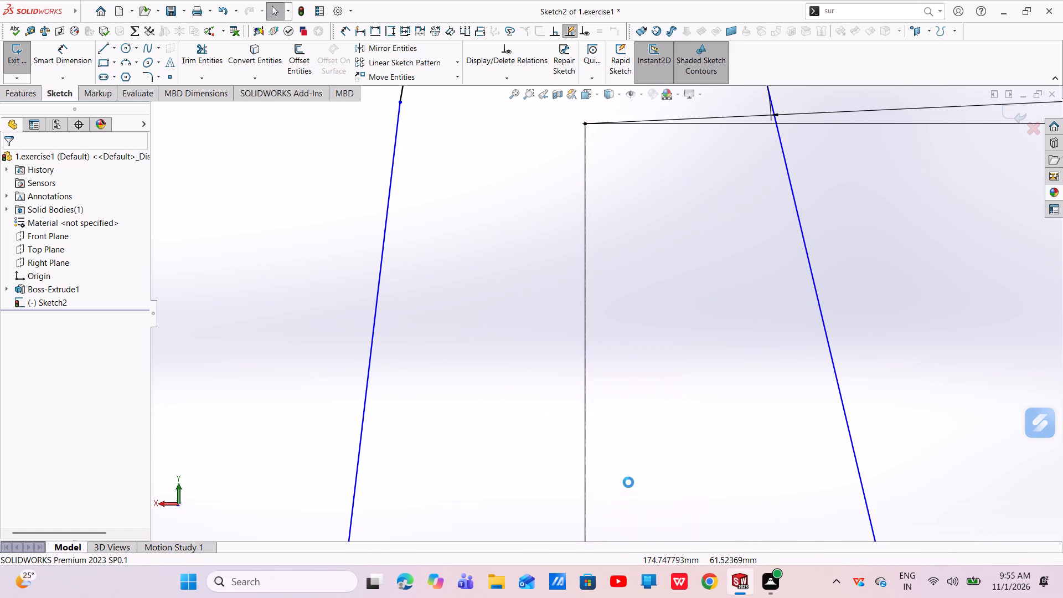
# Move the inner slanted line's lower end along the plate's top edge to about 118 mm horizontally from the origin.
pyautogui.scroll(7, 604, 427)
pyautogui.scroll(-1, 597, 404)
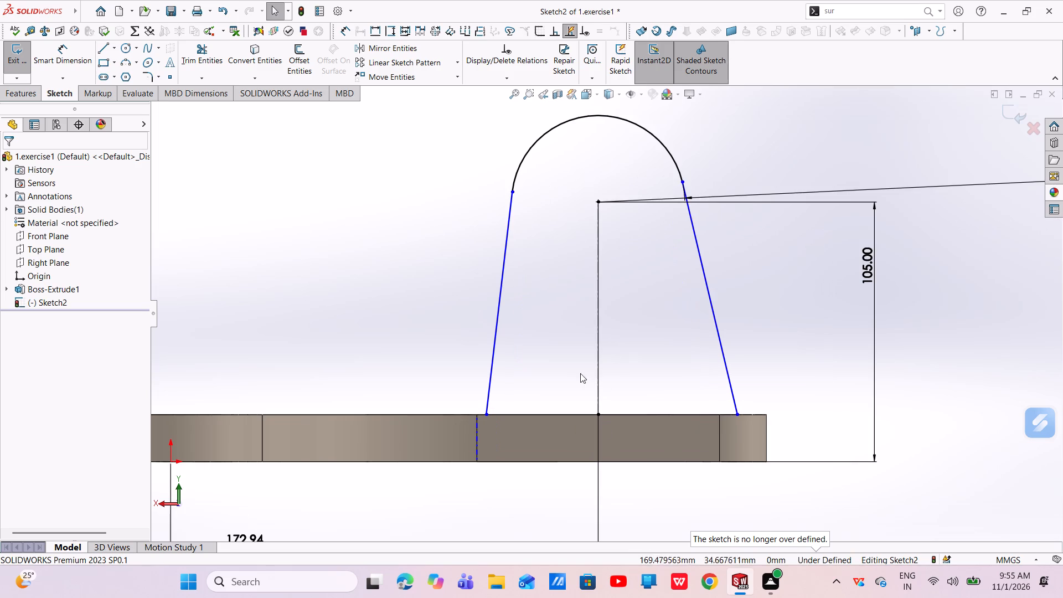
pyautogui.moveTo(487, 416); pyautogui.dragTo(471, 418)
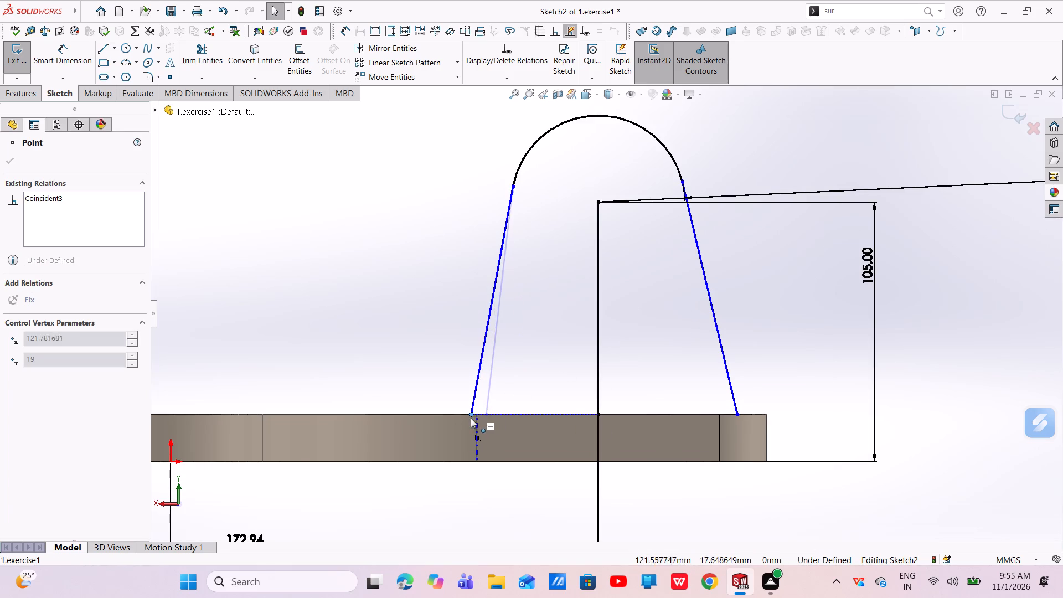
pyautogui.moveTo(471, 418); pyautogui.dragTo(463, 420)
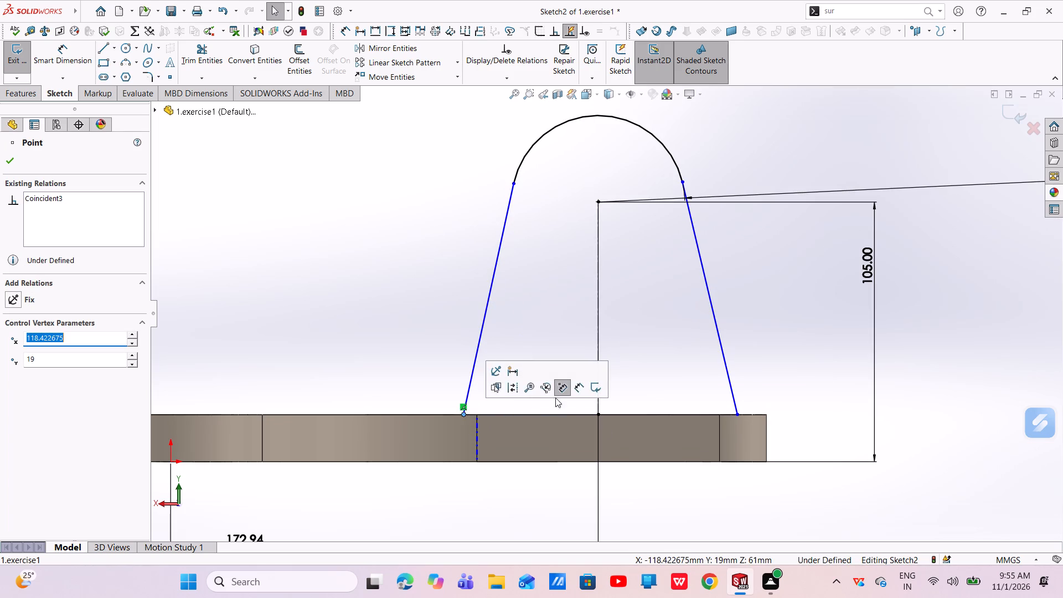
pyautogui.press('`')
pyautogui.press('Escape')
pyautogui.press('Escape')
# Set the horizontal distance from the origin to the top arc's centre to 150 mm.
pyautogui.scroll(4, 550, 373)
pyautogui.scroll(-4, 580, 276)
pyautogui.scroll(4, 620, 328)
pyautogui.scroll(-1, 628, 357)
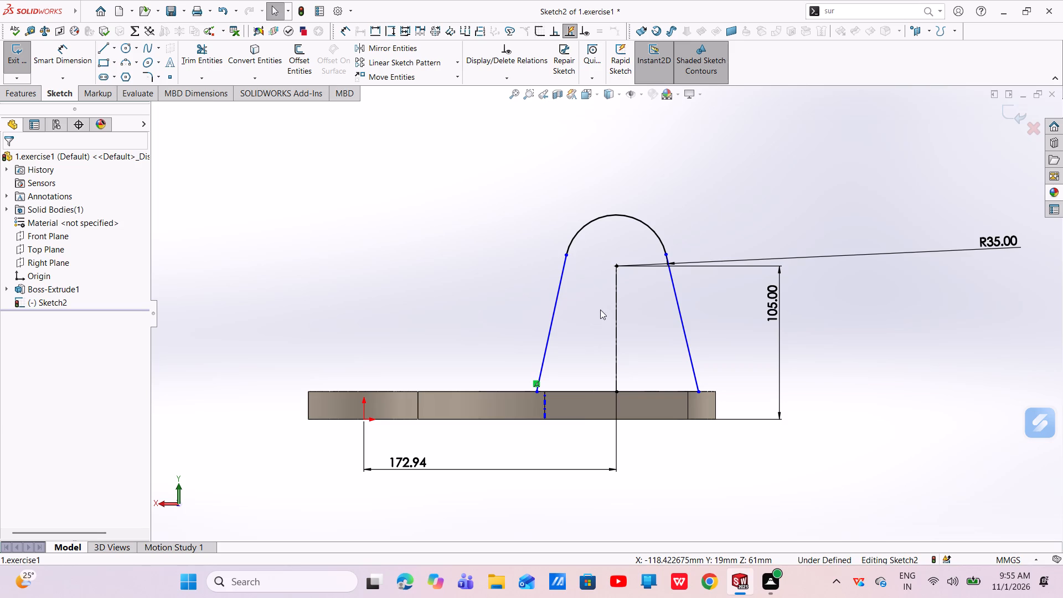
pyautogui.doubleClick(421, 465)
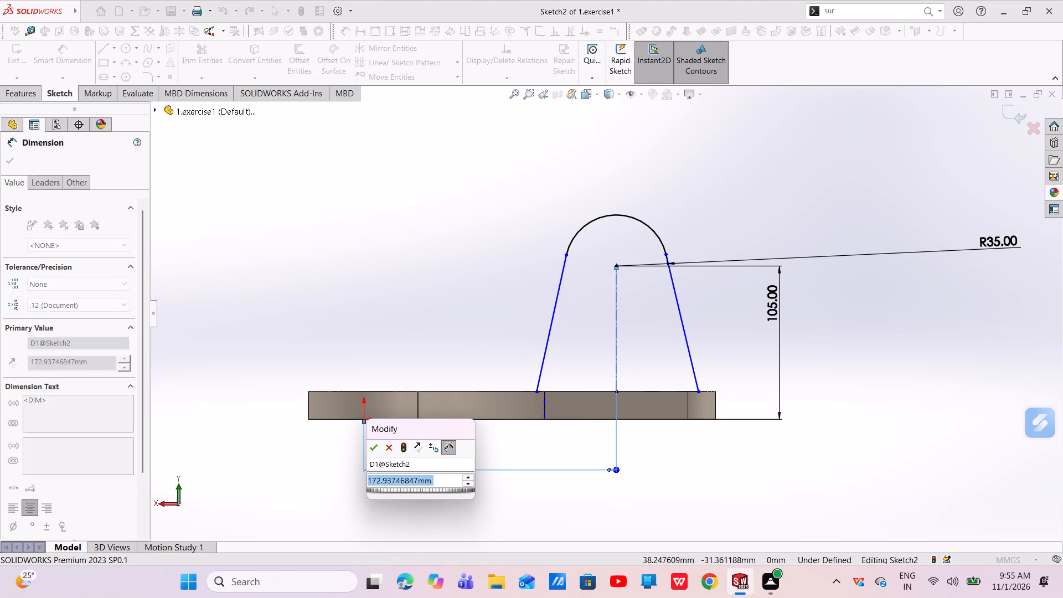
pyautogui.press('BackSpace')
pyautogui.write('150')
pyautogui.press('Return')
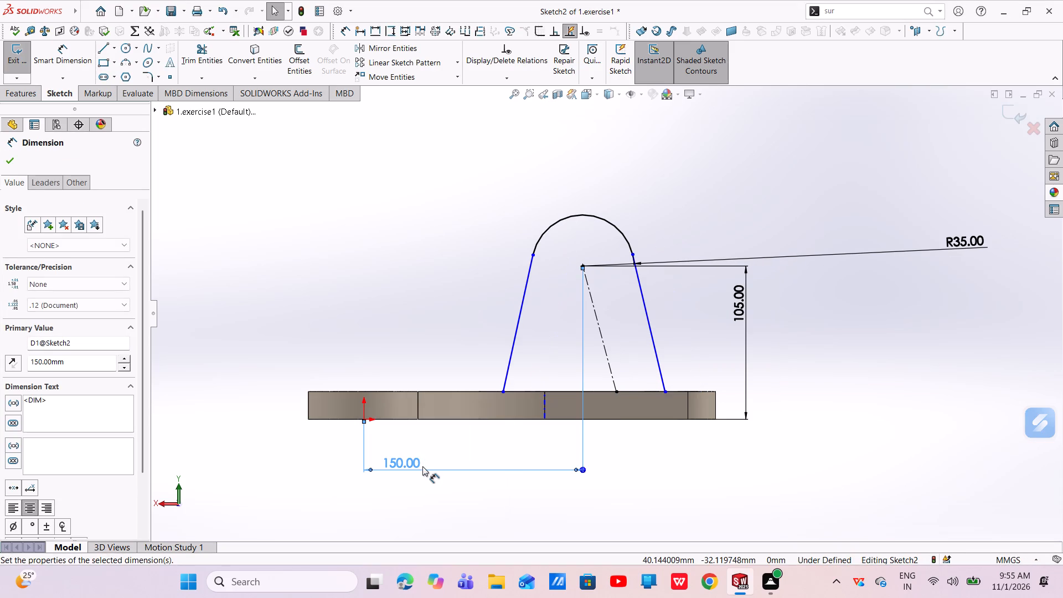
pyautogui.click(592, 502)
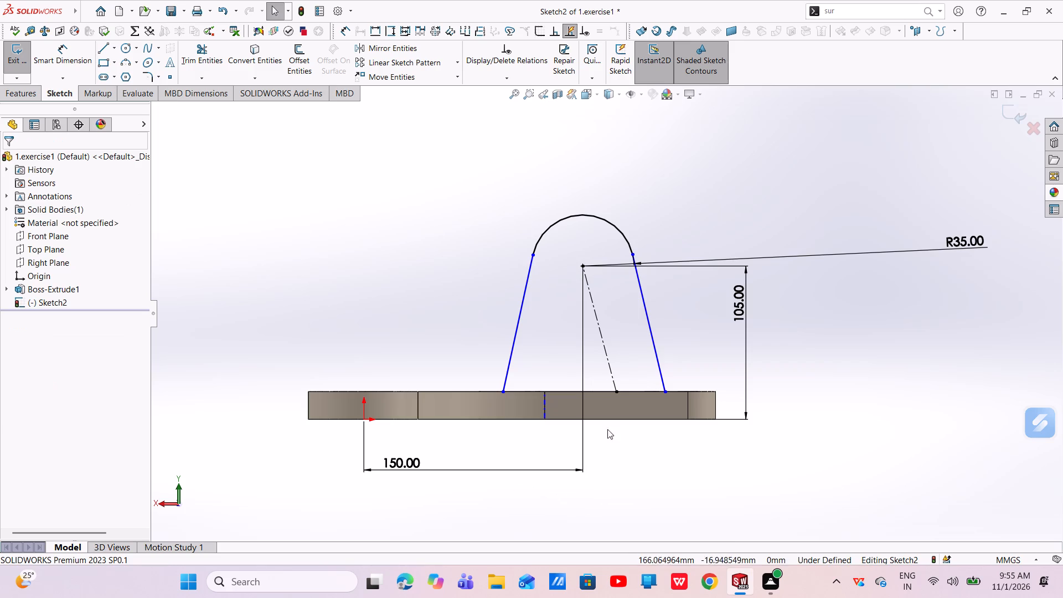
# Close the upright's profile with a horizontal line along the plate's top edge between the slanted lines' lower ends.
pyautogui.scroll(3, 589, 334)
pyautogui.scroll(-1, 591, 336)
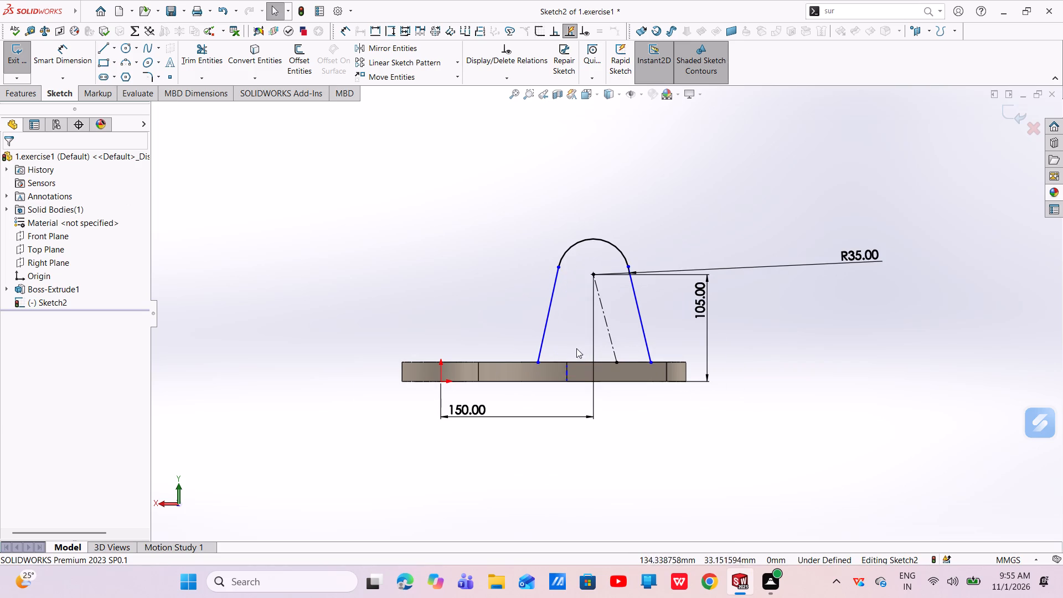
pyautogui.scroll(-2, 574, 349)
pyautogui.click(100, 50)
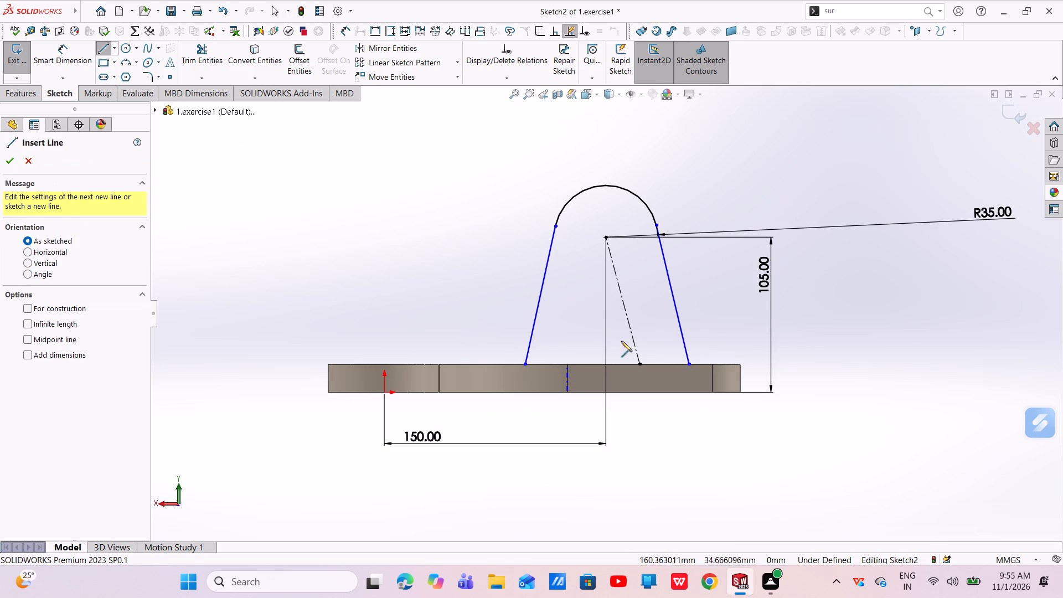
pyautogui.click(528, 365)
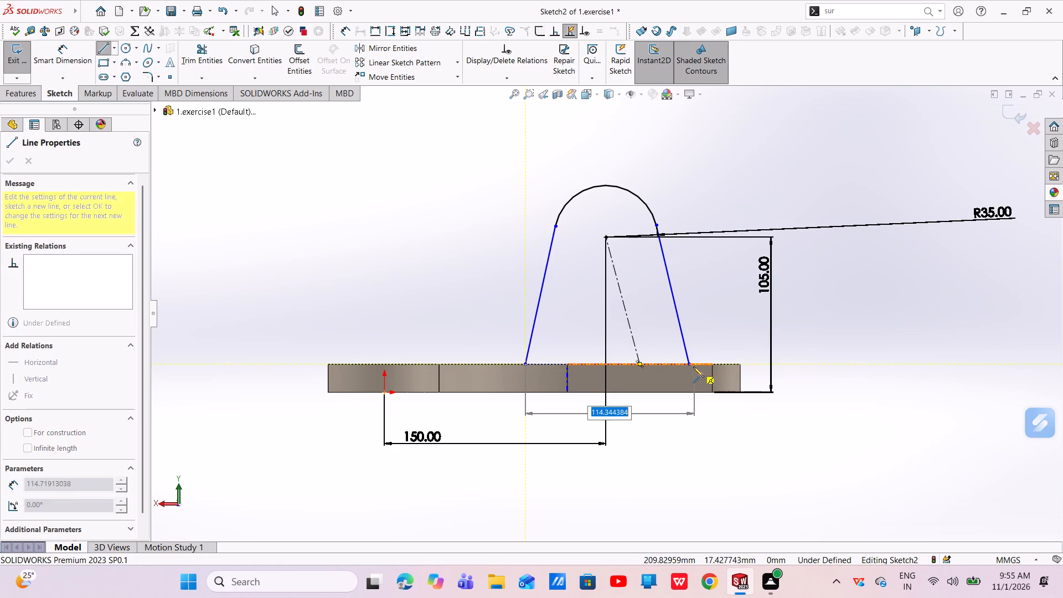
pyautogui.click(690, 364)
pyautogui.rightClick(690, 364)
pyautogui.click(708, 370)
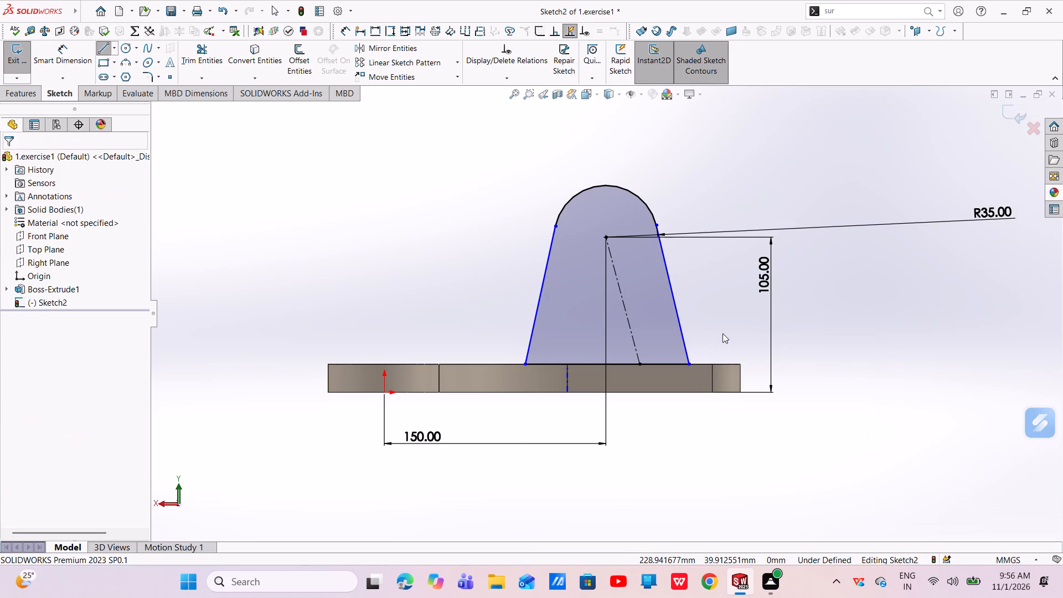
# Draw a circle of 44.45 mm diameter centred on the top arc's centre.
pyautogui.click(121, 50)
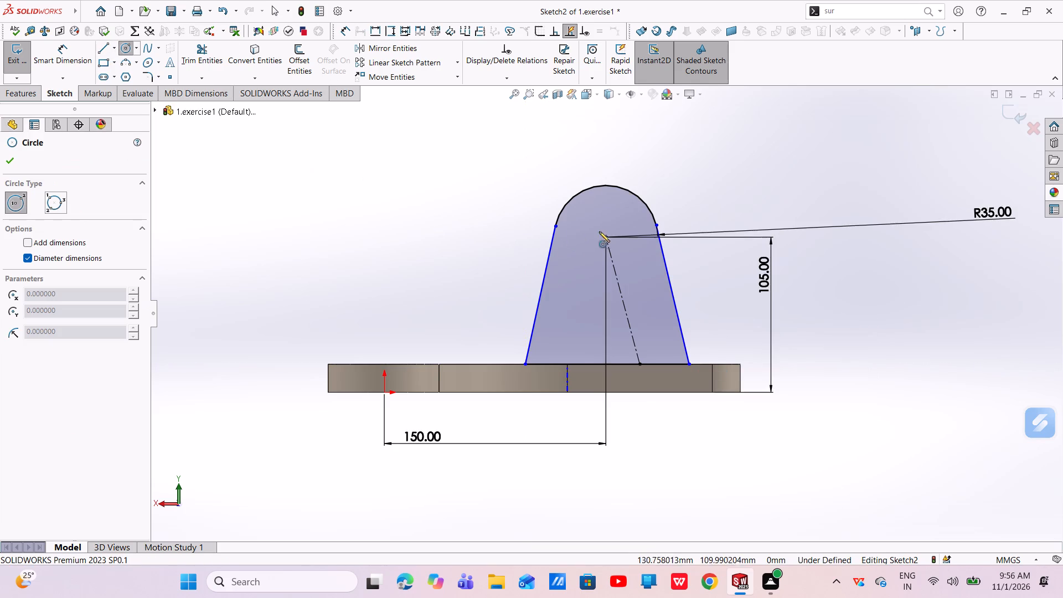
pyautogui.click(606, 237)
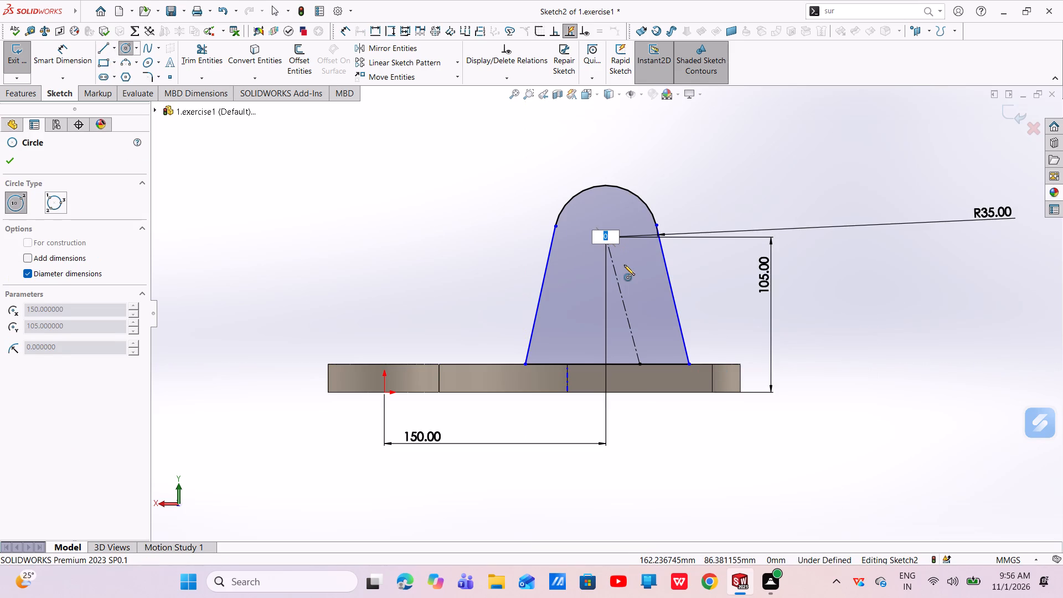
pyautogui.write('44.5')
pyautogui.press('BackSpace')
pyautogui.write('45')
pyautogui.press('Return')
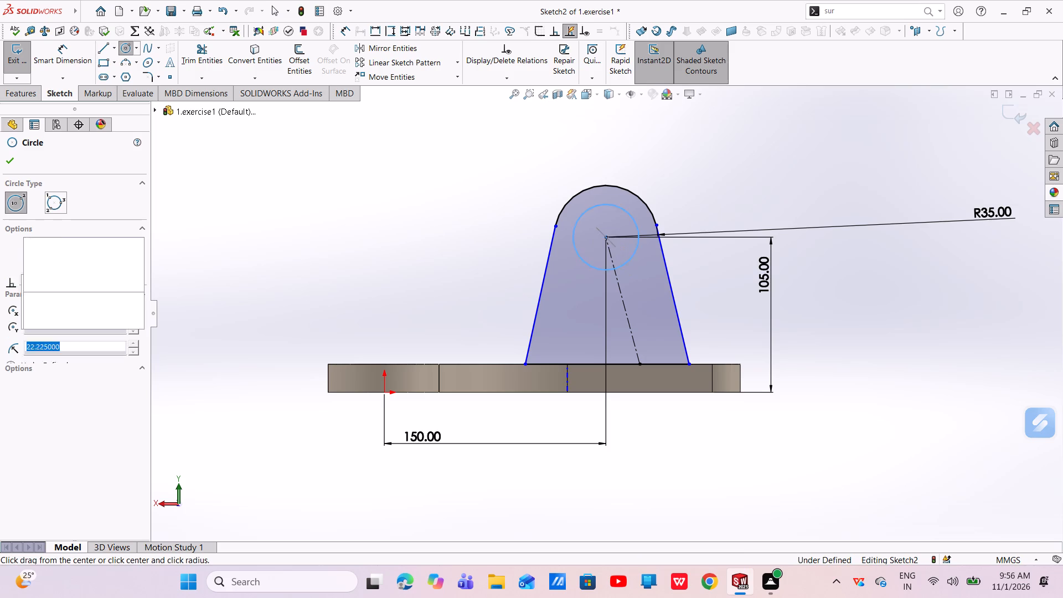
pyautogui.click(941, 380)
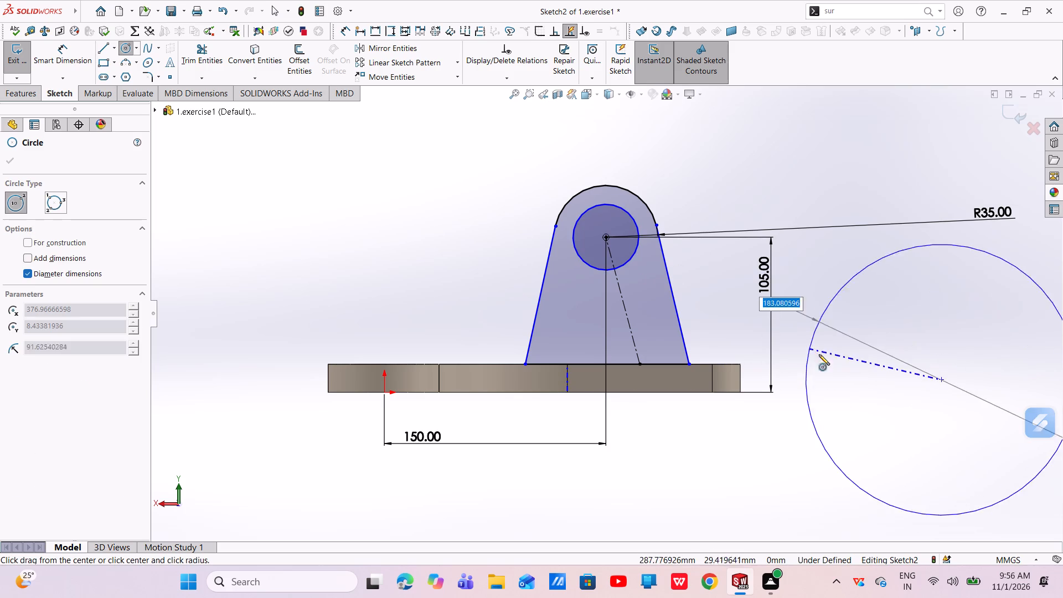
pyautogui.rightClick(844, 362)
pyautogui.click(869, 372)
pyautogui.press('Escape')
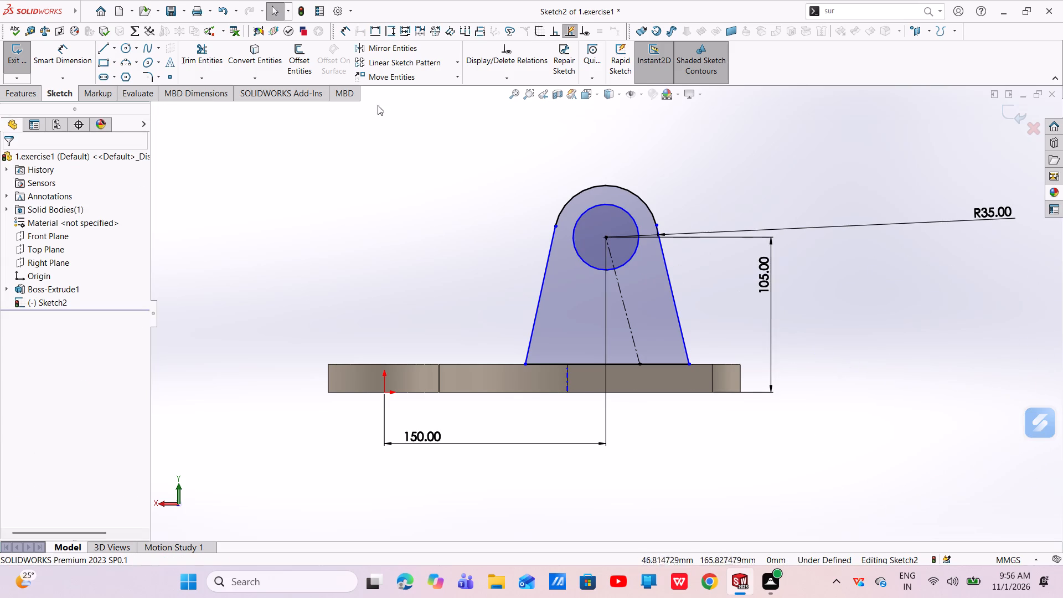
# Dimension the circle inside the upright's top arc with a diameter of 44.45 mm.
pyautogui.click(58, 61)
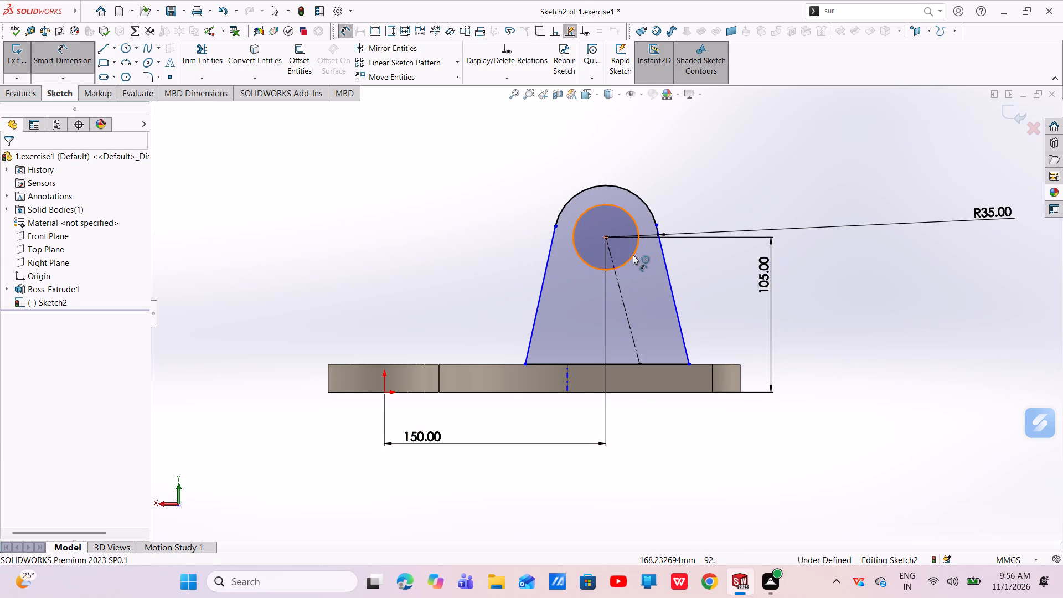
pyautogui.click(633, 255)
pyautogui.click(721, 170)
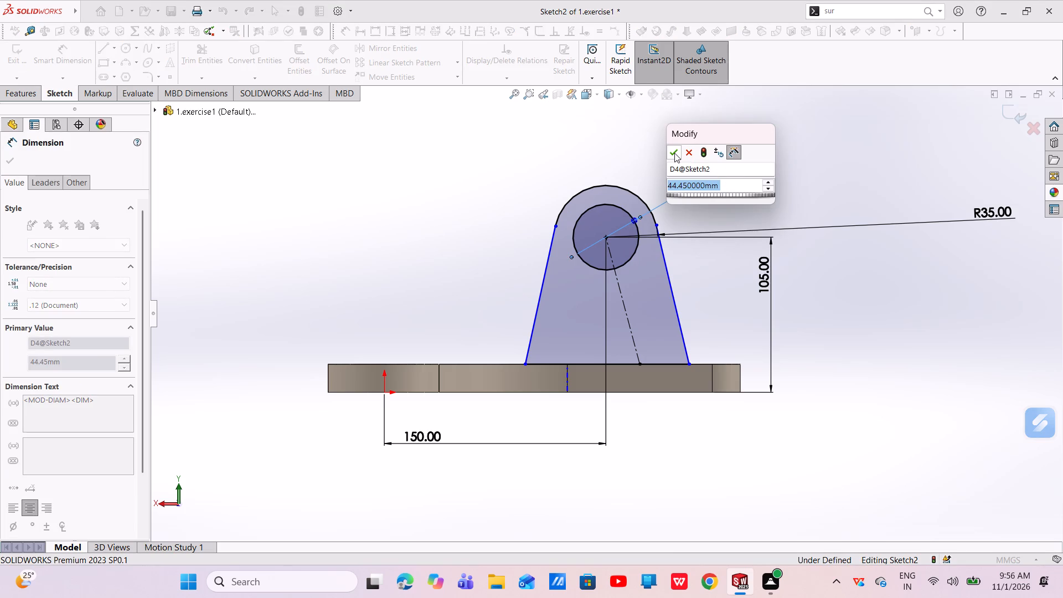
pyautogui.click(674, 153)
# Examine the upright's profile and how its base sits on the plate from several angles.
pyautogui.scroll(3, 746, 267)
pyautogui.scroll(-1, 647, 277)
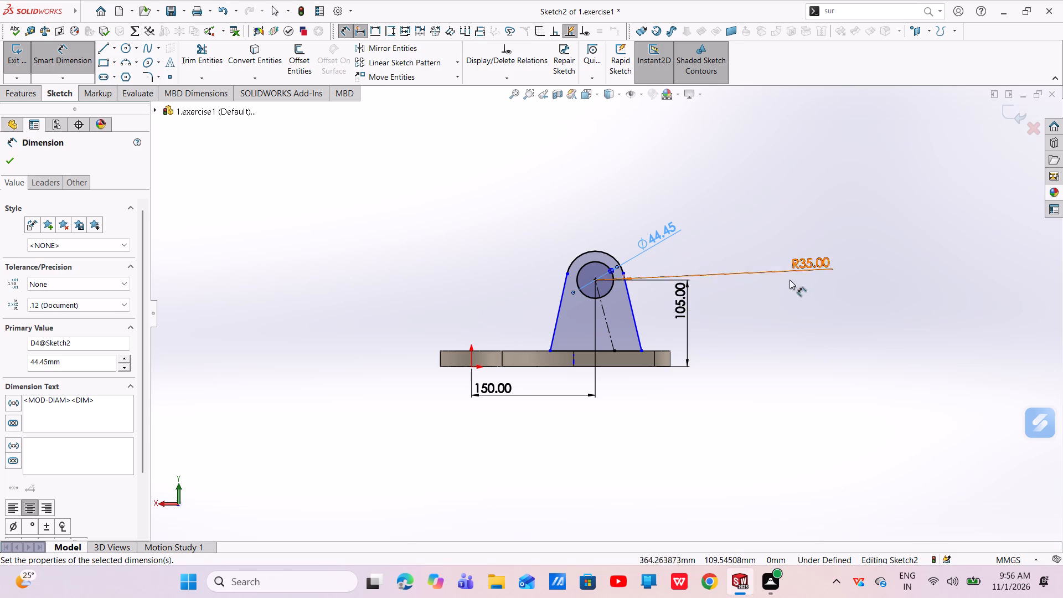
pyautogui.scroll(-4, 625, 327)
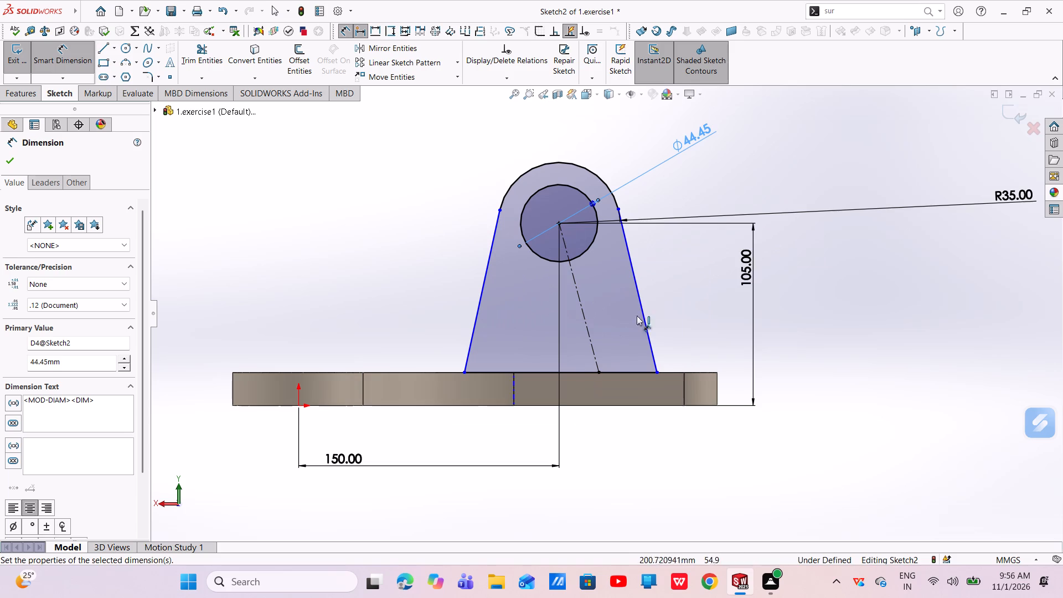
pyautogui.scroll(2, 598, 343)
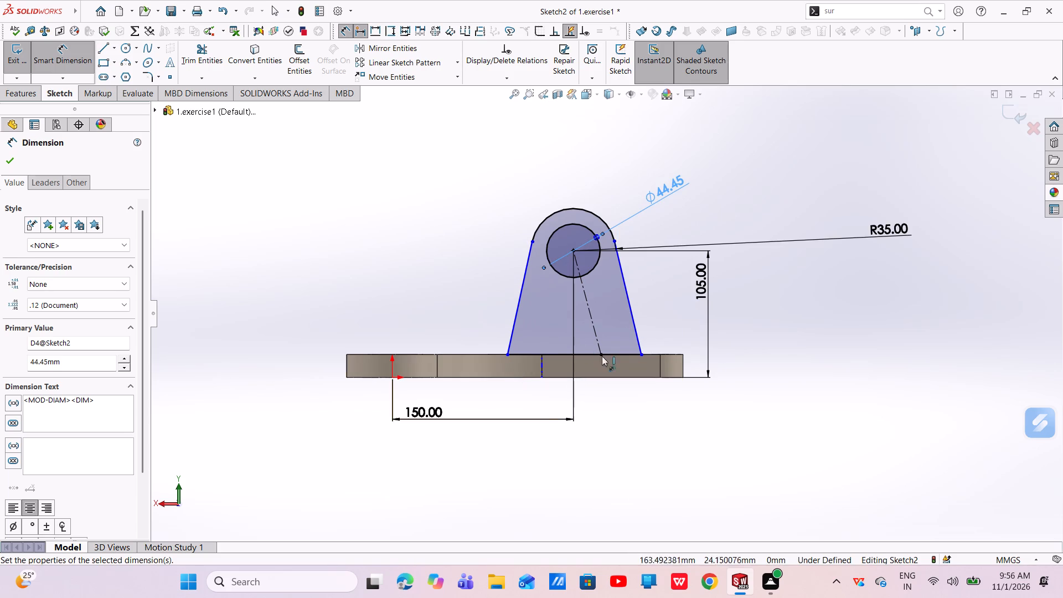
pyautogui.moveTo(593, 355); pyautogui.dragTo(591, 401, button='middle')
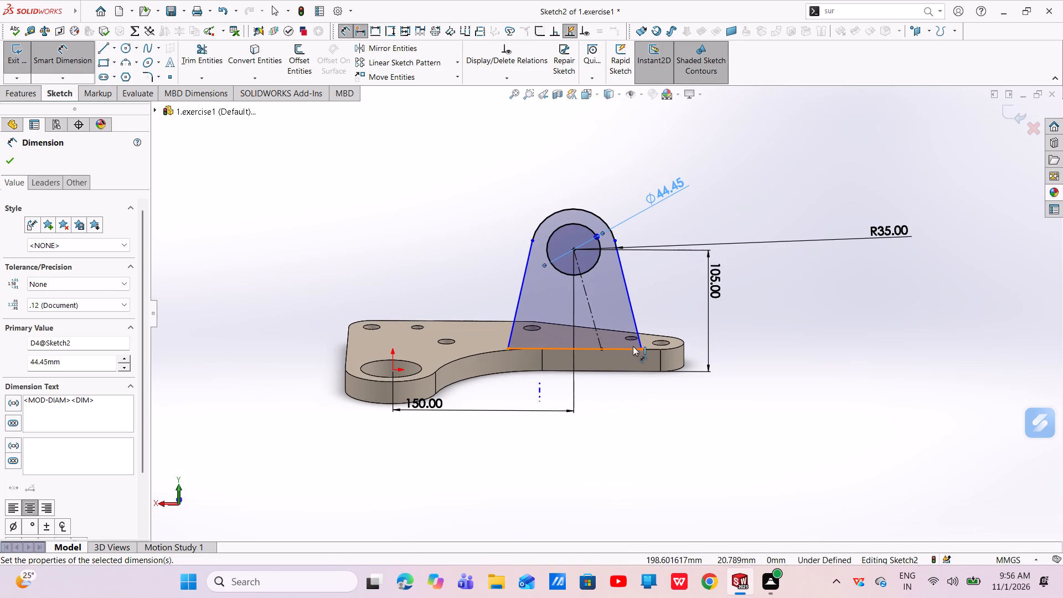
pyautogui.moveTo(639, 348); pyautogui.dragTo(658, 351)
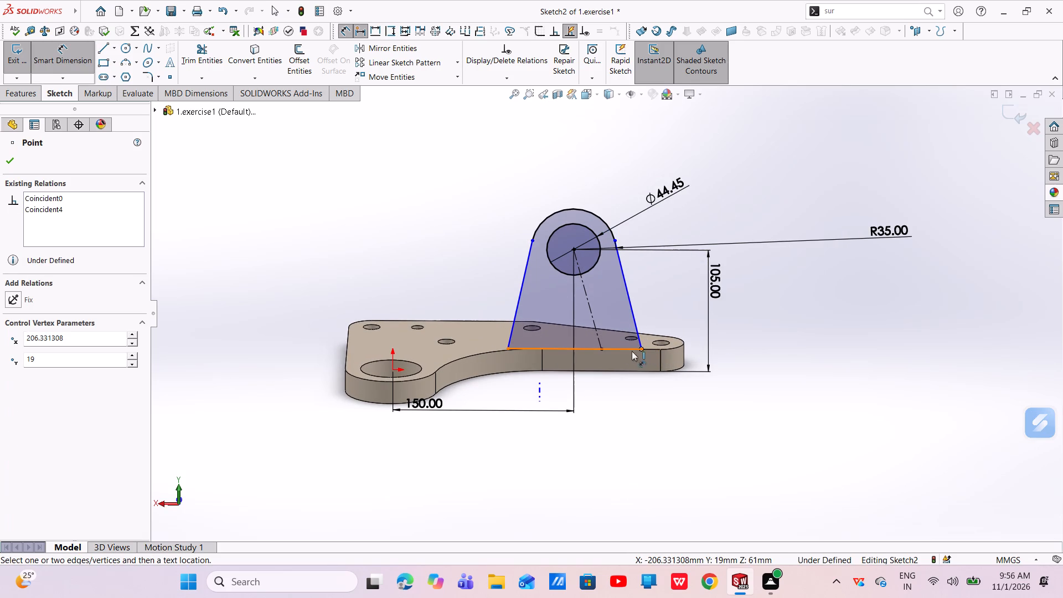
pyautogui.click(680, 409)
pyautogui.moveTo(597, 416); pyautogui.dragTo(582, 337, button='middle')
pyautogui.moveTo(584, 318); pyautogui.dragTo(586, 321, button='middle')
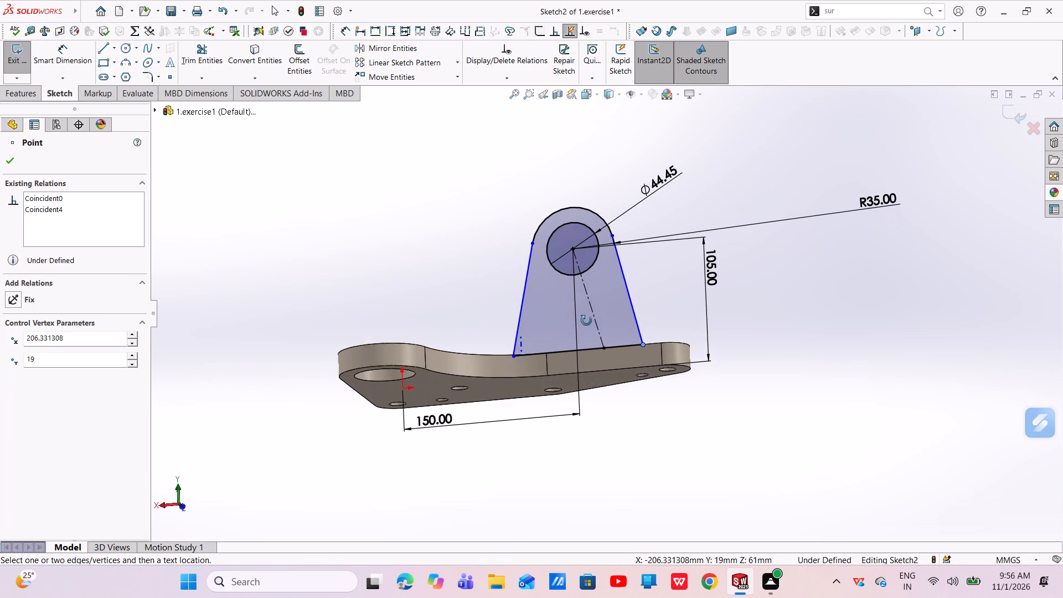
pyautogui.moveTo(586, 321); pyautogui.dragTo(613, 349, button='middle')
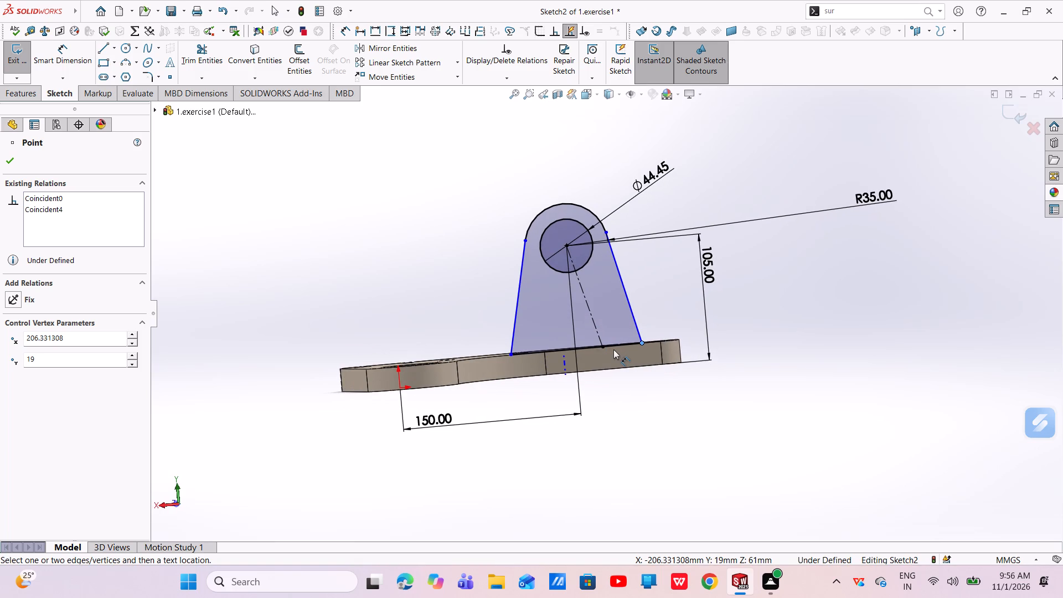
# Apply tangent relations between the upright's top arc and each of the two slanted lines.
pyautogui.scroll(-3, 509, 270)
pyautogui.press('Escape')
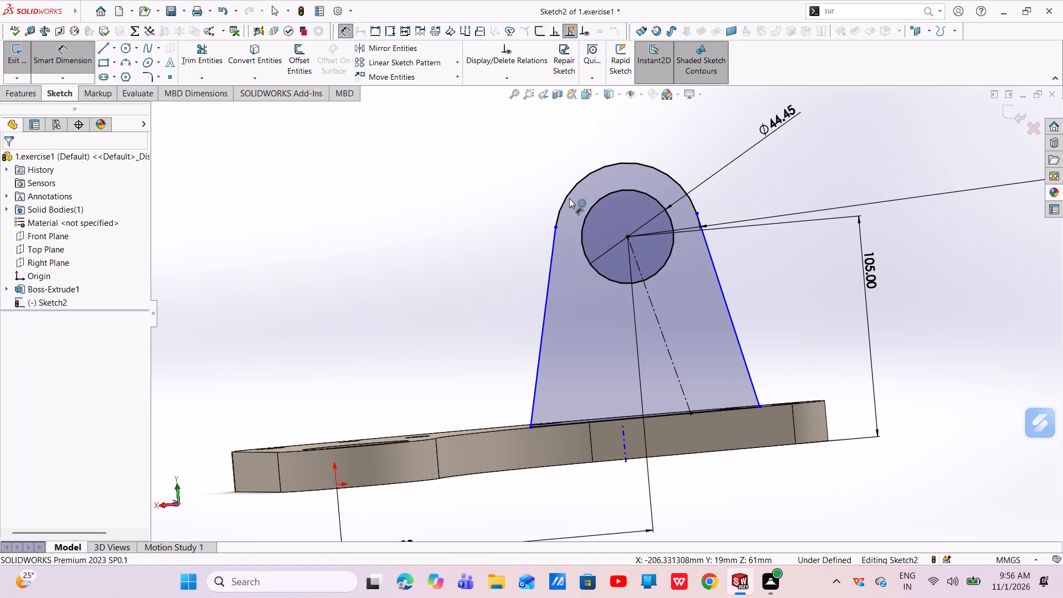
pyautogui.press('Escape')
pyautogui.click(568, 195)
pyautogui.keyDown('ctrl'); pyautogui.click(548, 289); pyautogui.keyUp('ctrl')
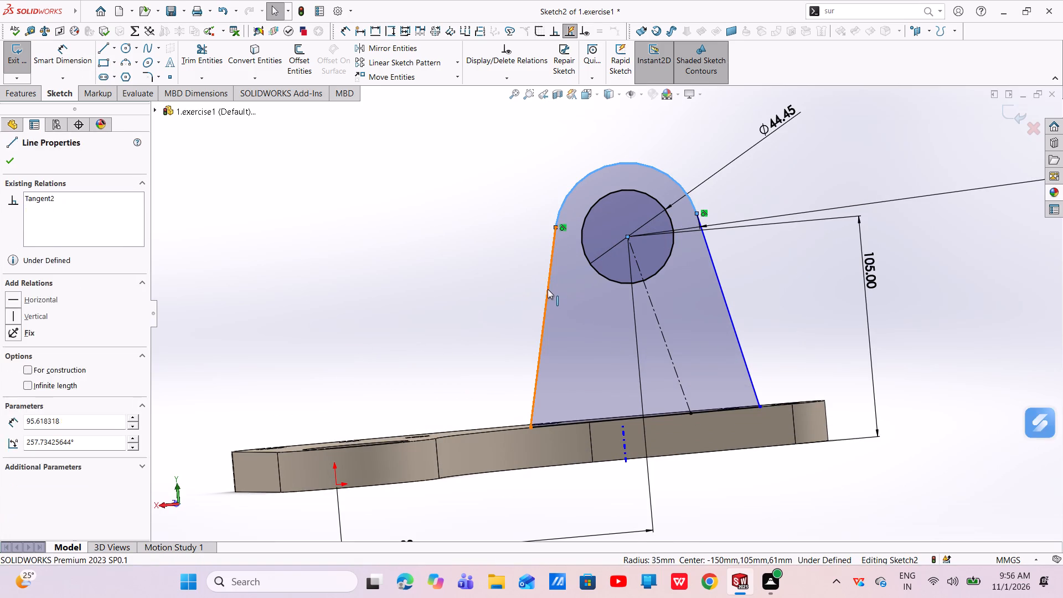
pyautogui.click(576, 241)
pyautogui.press('Escape')
pyautogui.press('Escape')
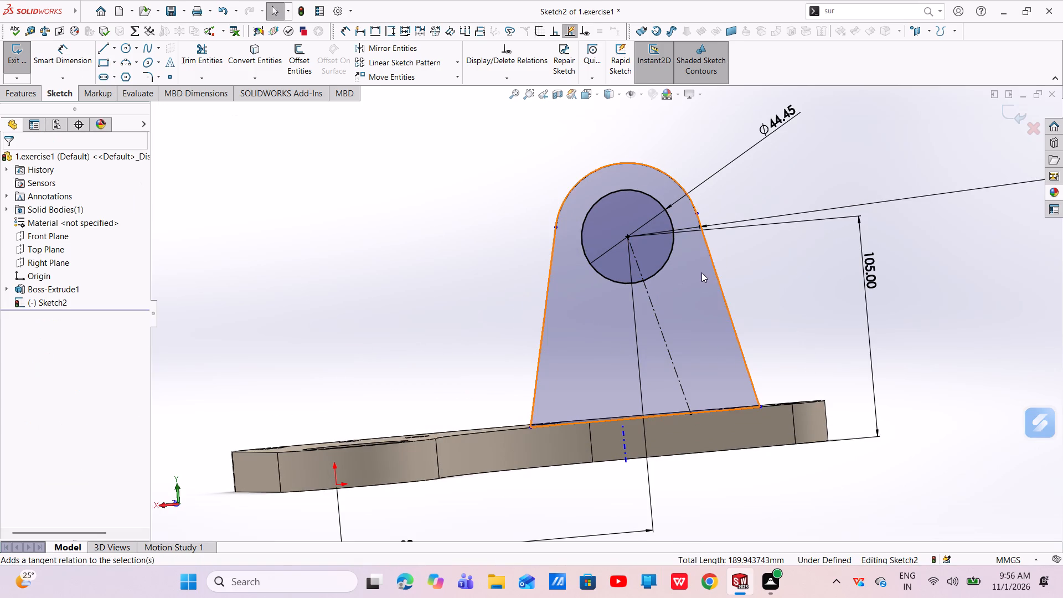
pyautogui.click(716, 268)
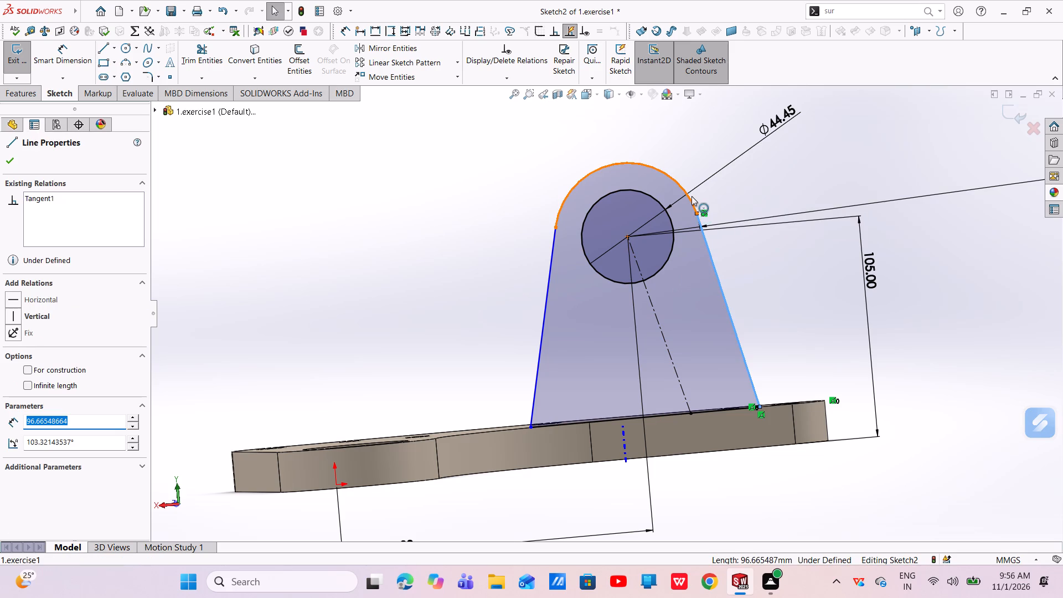
pyautogui.keyDown('ctrl'); pyautogui.click(690, 197); pyautogui.keyUp('ctrl')
pyautogui.tripleClick(718, 152)
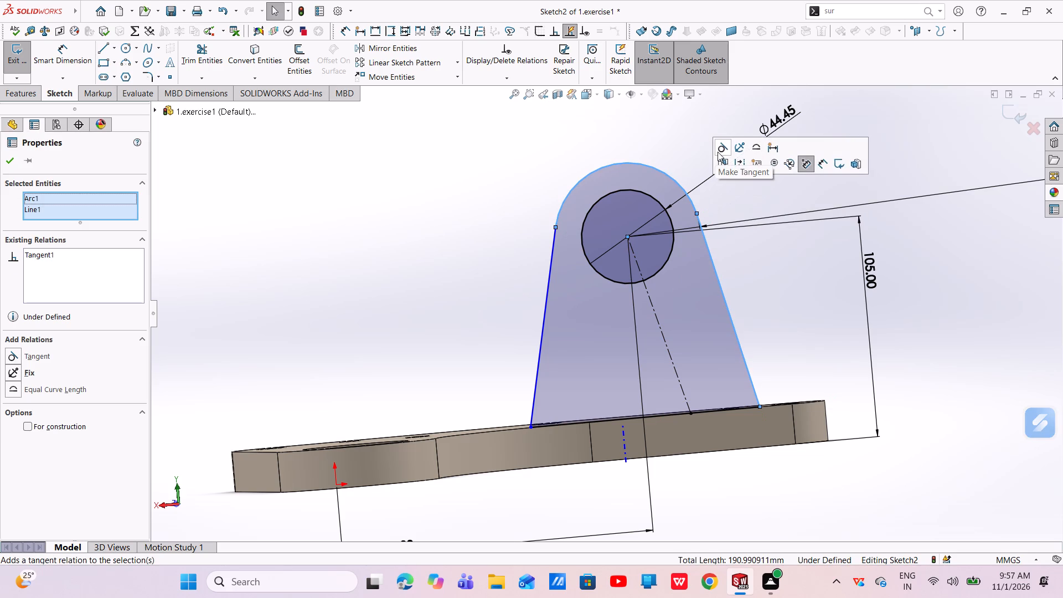
pyautogui.press('Escape')
pyautogui.press('Escape')
# Set the horizontal distance from the origin to the top arc's centre to 156 mm.
pyautogui.scroll(3, 736, 302)
pyautogui.moveTo(717, 357); pyautogui.dragTo(696, 413, button='middle')
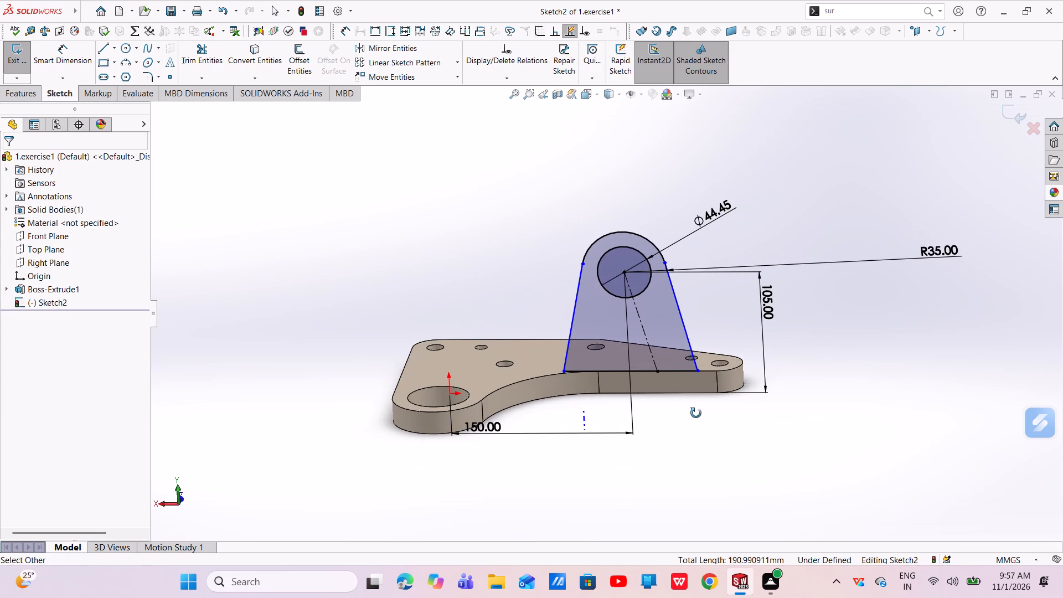
pyautogui.moveTo(696, 413); pyautogui.dragTo(696, 413, button='middle')
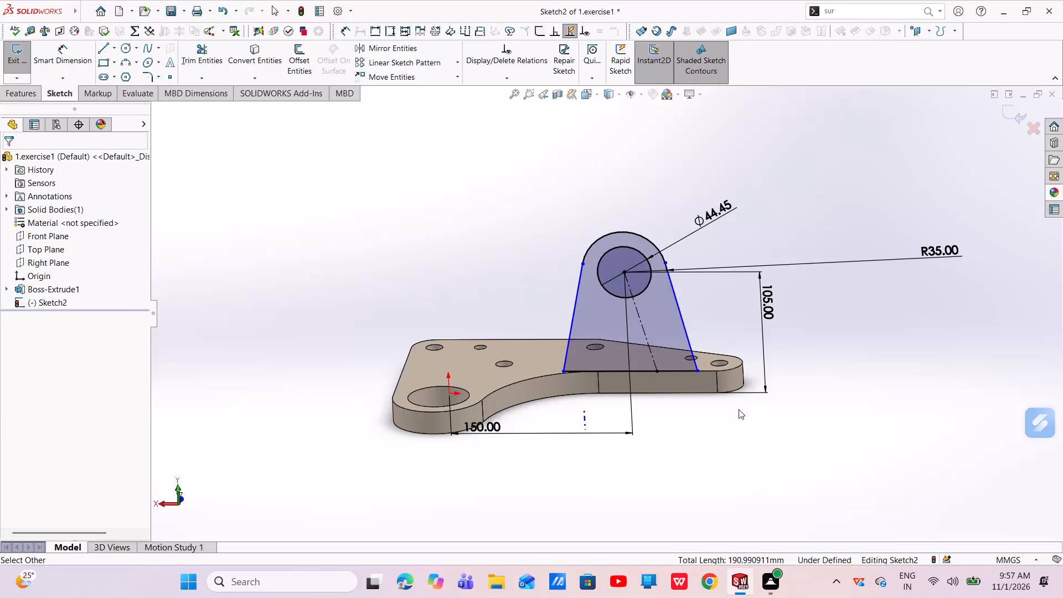
pyautogui.doubleClick(479, 426)
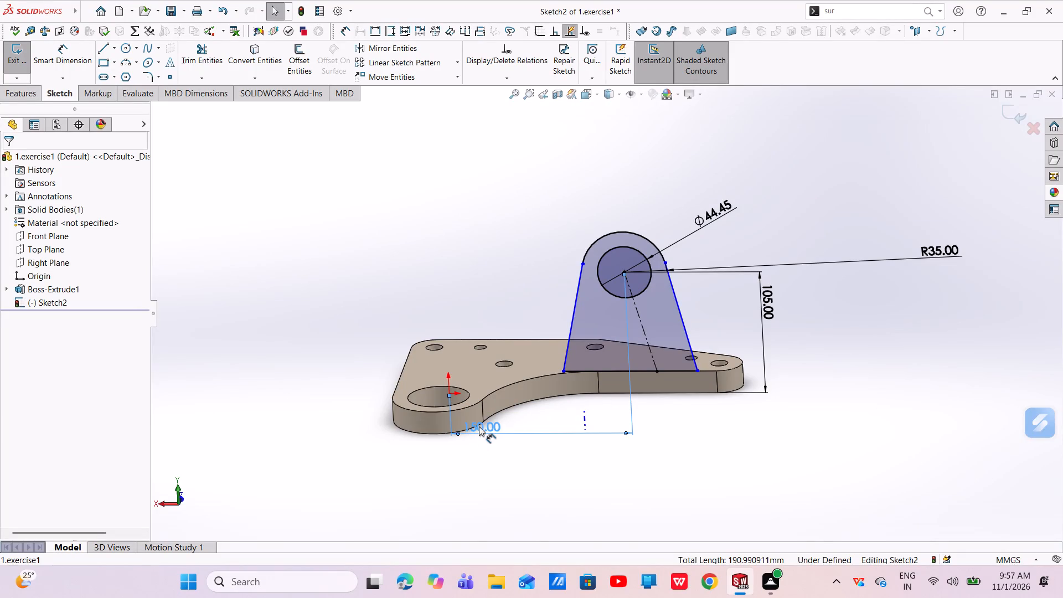
pyautogui.press('Right')
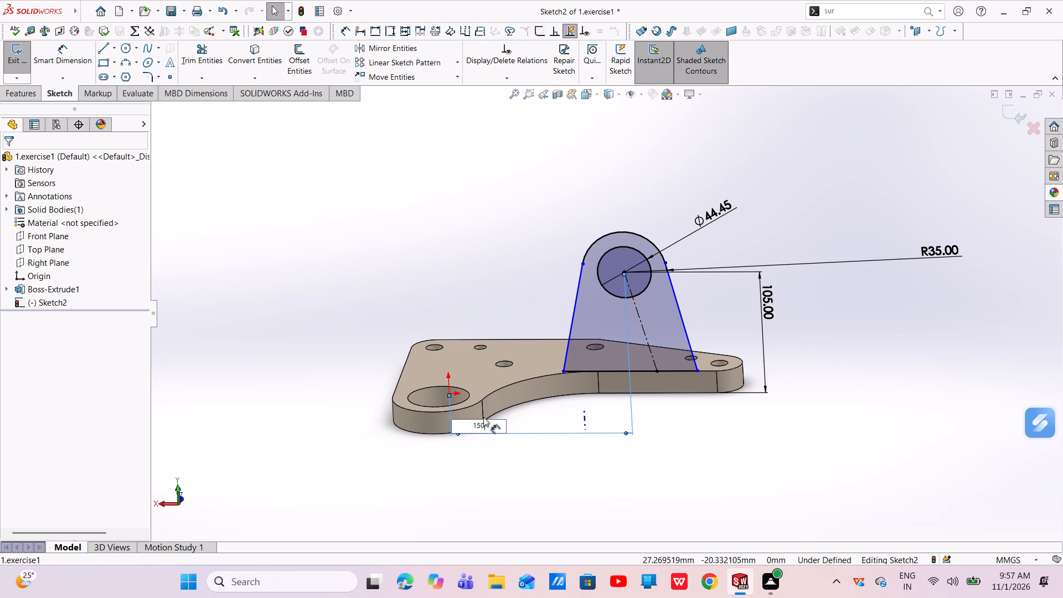
pyautogui.press('BackSpace')
pyautogui.press('6')
pyautogui.press('Return')
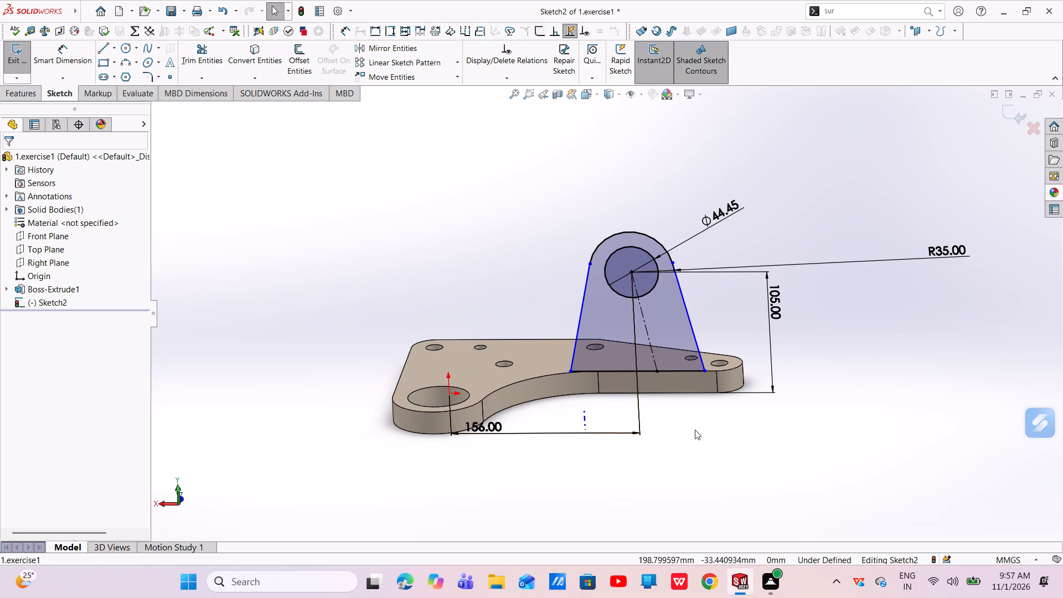
pyautogui.press('Escape')
pyautogui.press('Escape')
pyautogui.press('Escape')
# Dimension the angle between the inner slanted line and the profile's horizontal base line as 77 degrees.
pyautogui.scroll(3, 657, 426)
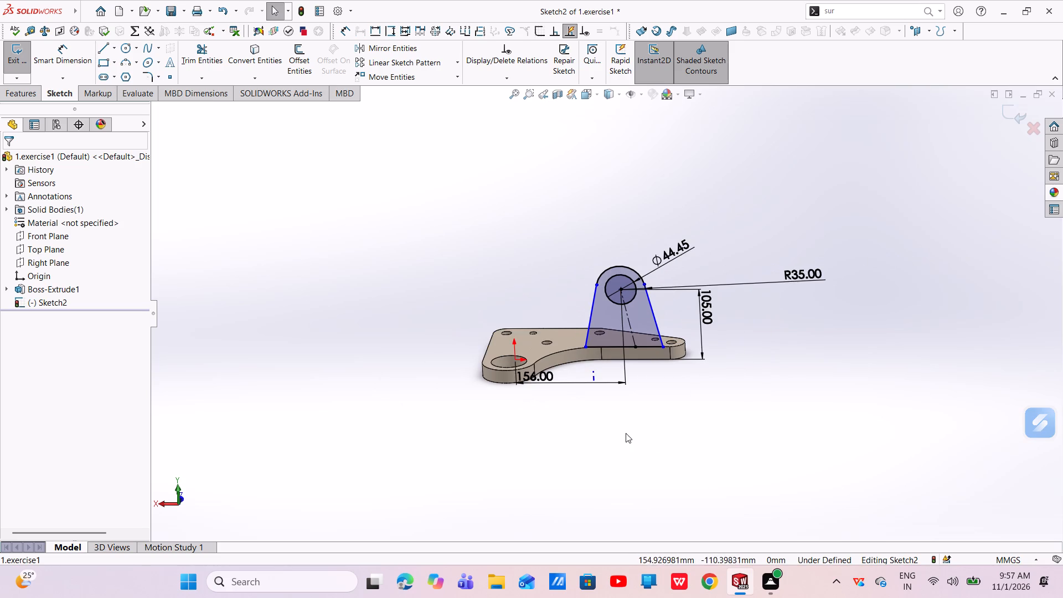
pyautogui.scroll(1, 626, 431)
pyautogui.moveTo(626, 430); pyautogui.dragTo(660, 333, button='middle')
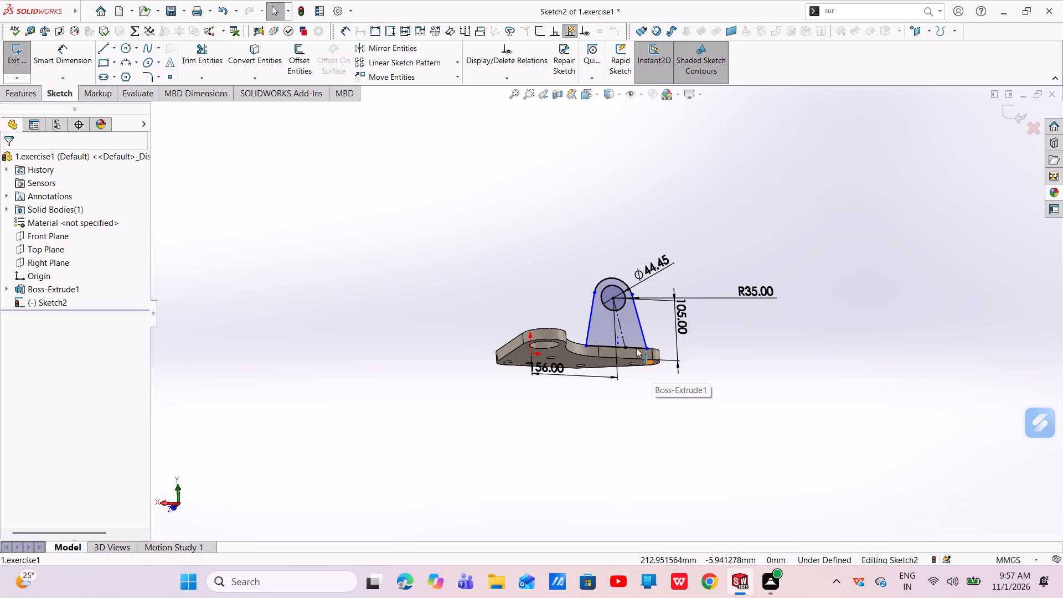
pyautogui.scroll(-3, 623, 342)
pyautogui.moveTo(639, 406); pyautogui.dragTo(620, 453, button='middle')
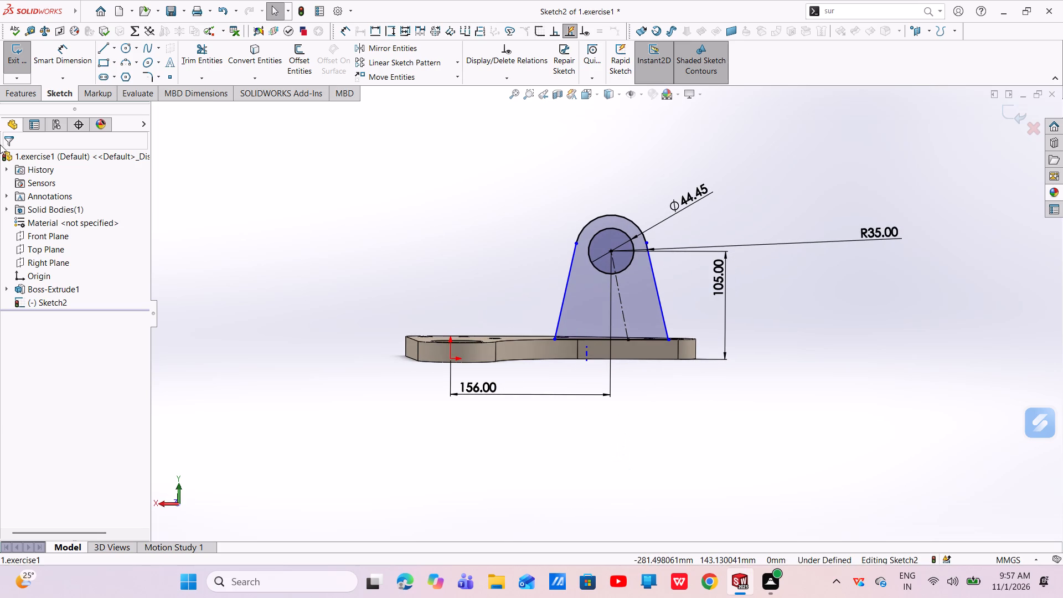
pyautogui.click(60, 65)
pyautogui.scroll(-6, 590, 355)
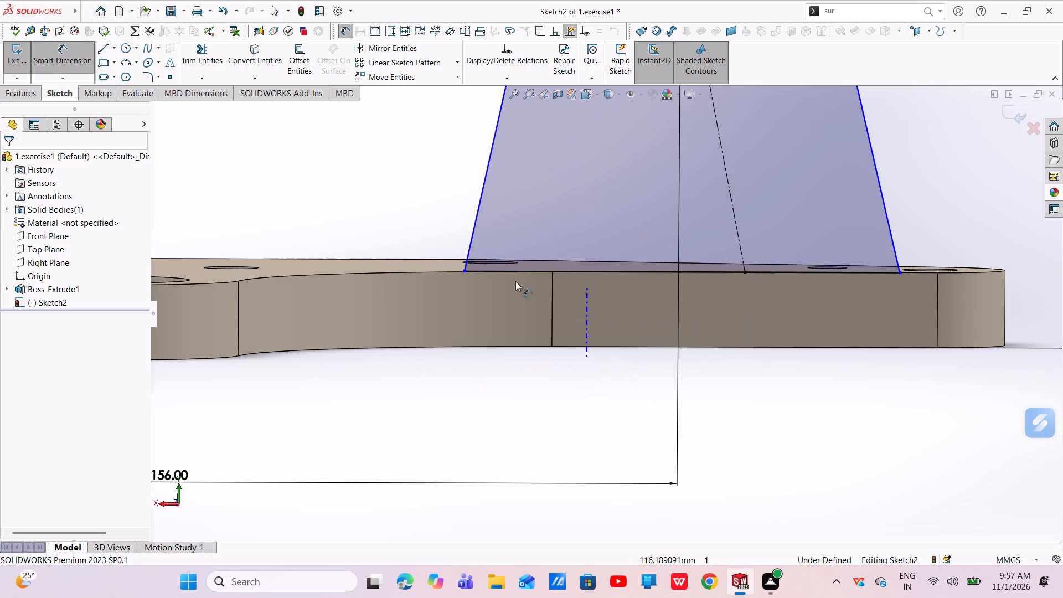
pyautogui.click(478, 215)
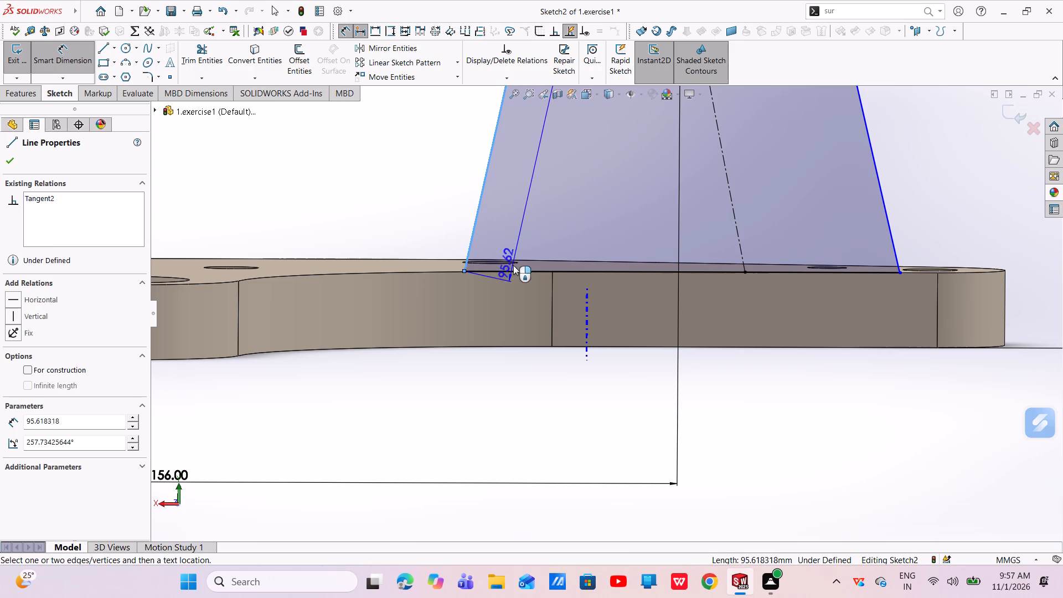
pyautogui.click(516, 270)
pyautogui.click(515, 238)
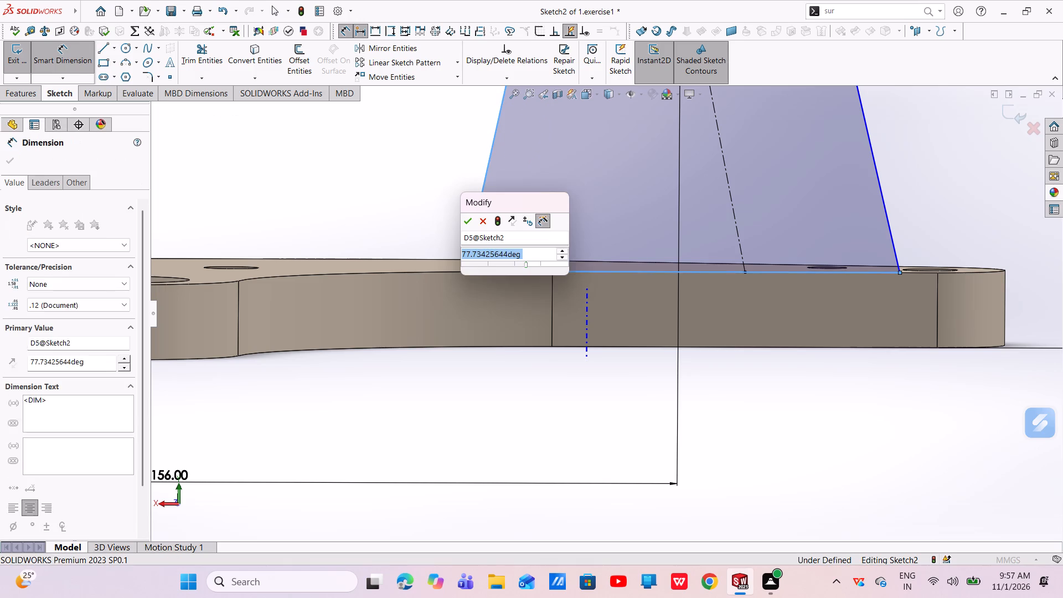
pyautogui.press('BackSpace')
pyautogui.write('77')
pyautogui.press('Return')
pyautogui.scroll(3, 551, 321)
pyautogui.click(718, 394)
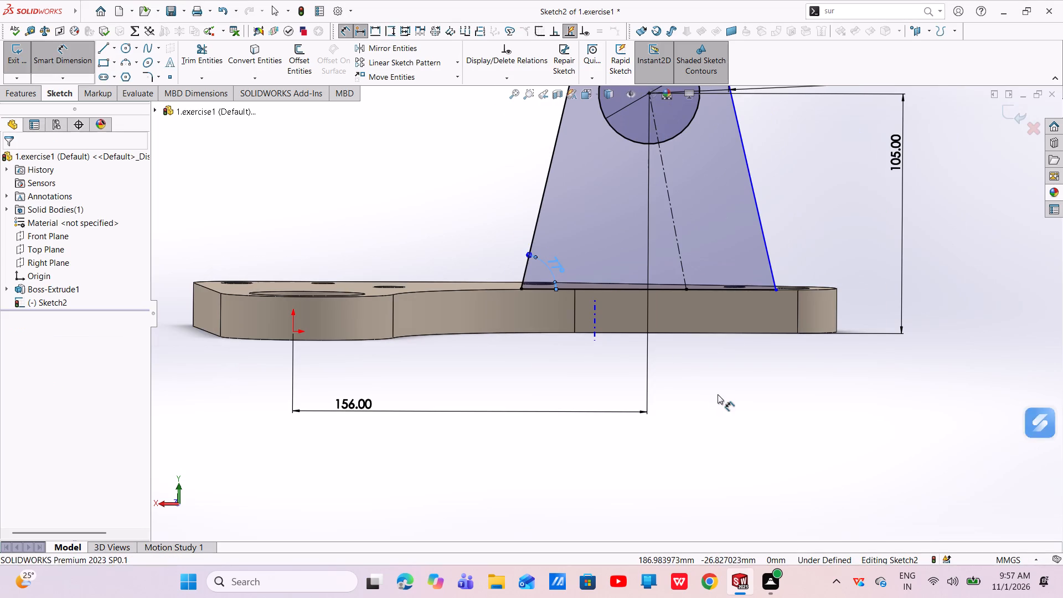
pyautogui.rightClick(704, 372)
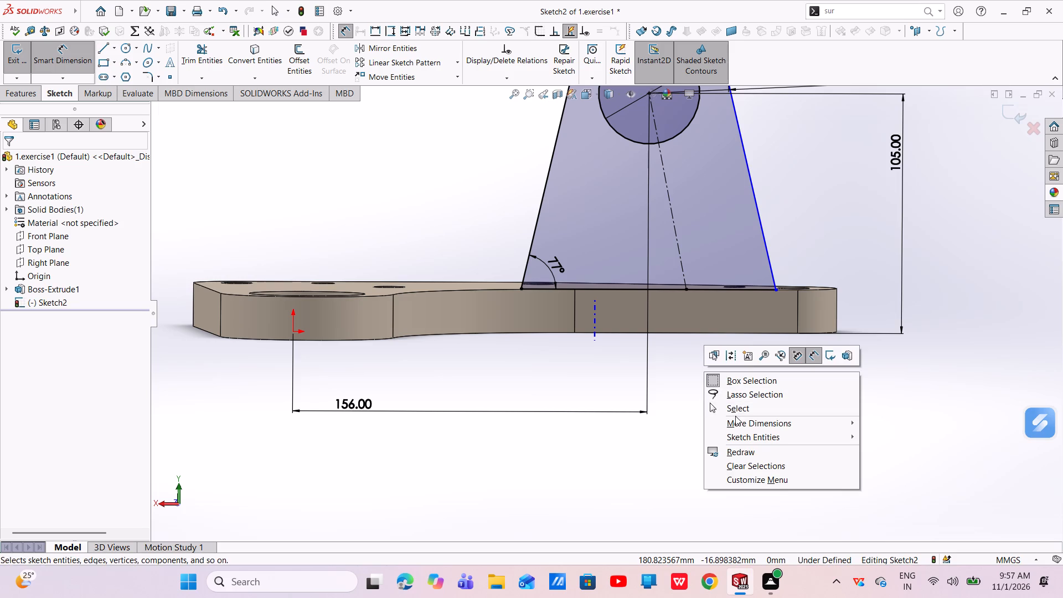
pyautogui.click(735, 416)
pyautogui.click(730, 410)
# Dimension the angle between the outer slanted line and the profile's horizontal base line as 77 degrees.
pyautogui.scroll(4, 745, 338)
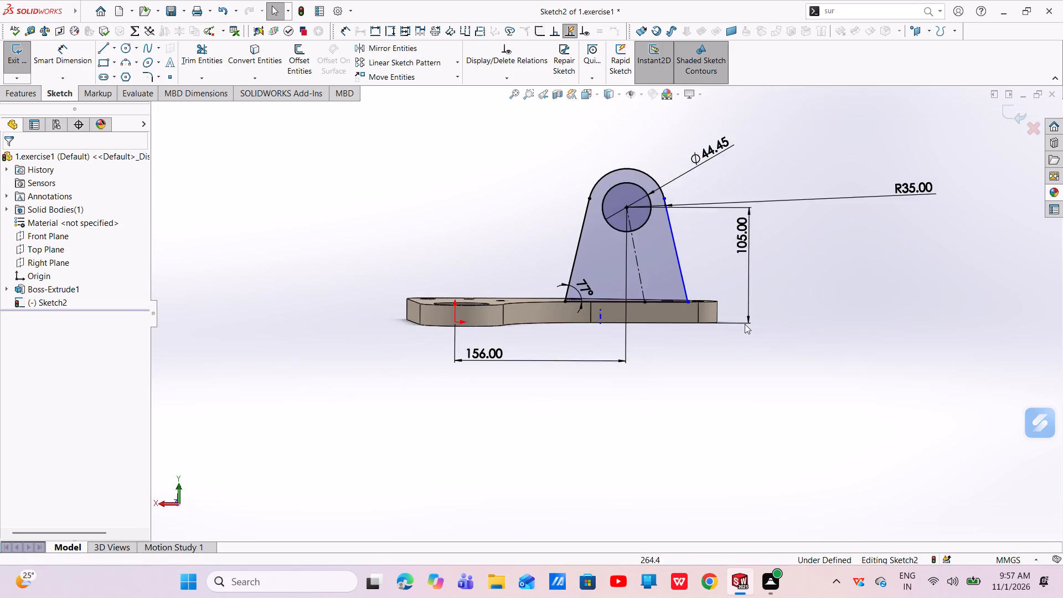
pyautogui.scroll(-4, 737, 282)
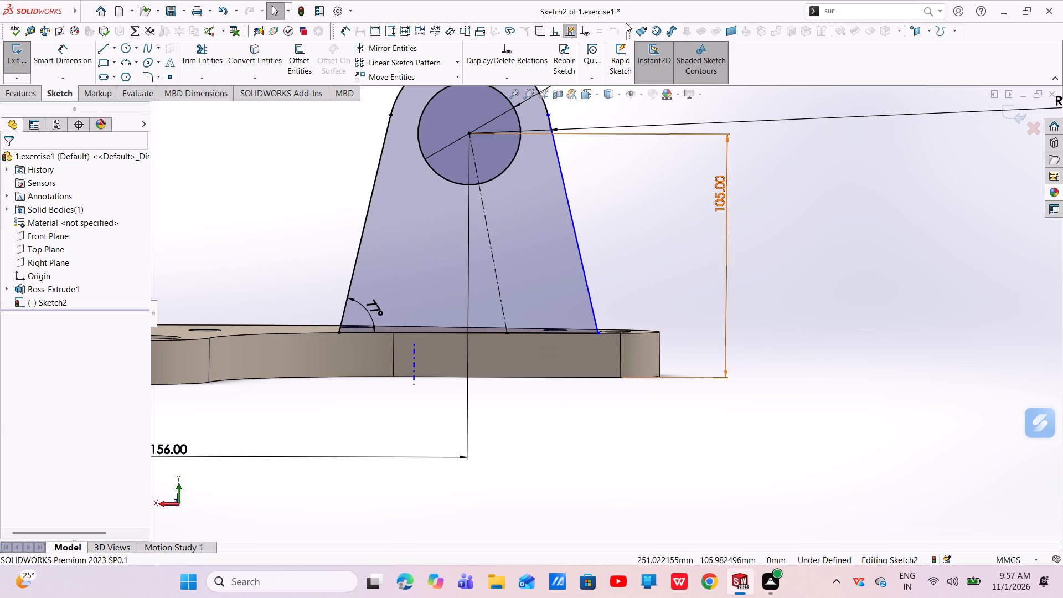
pyautogui.click(80, 68)
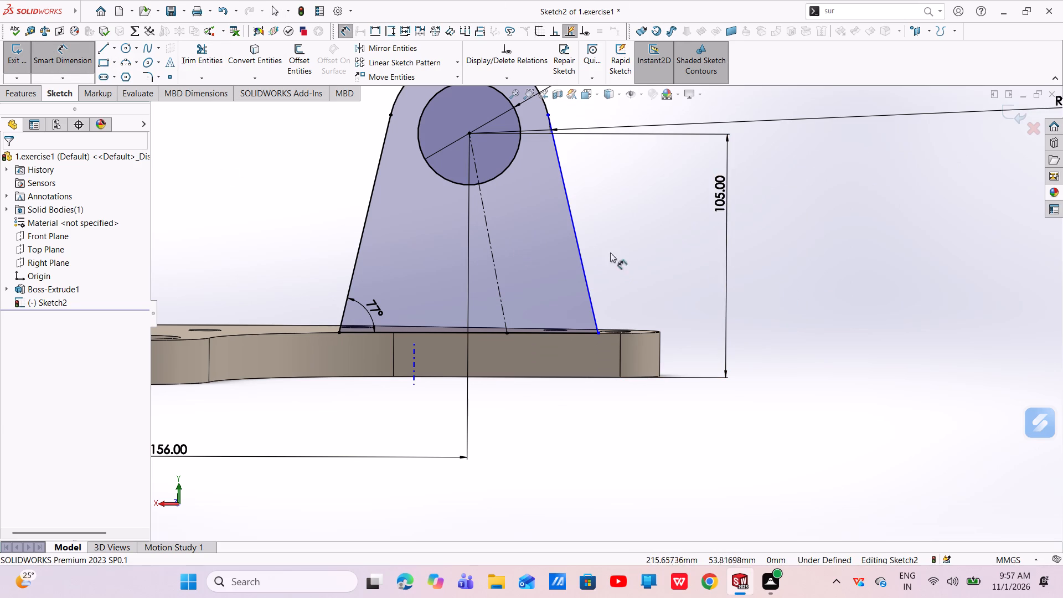
pyautogui.click(597, 317)
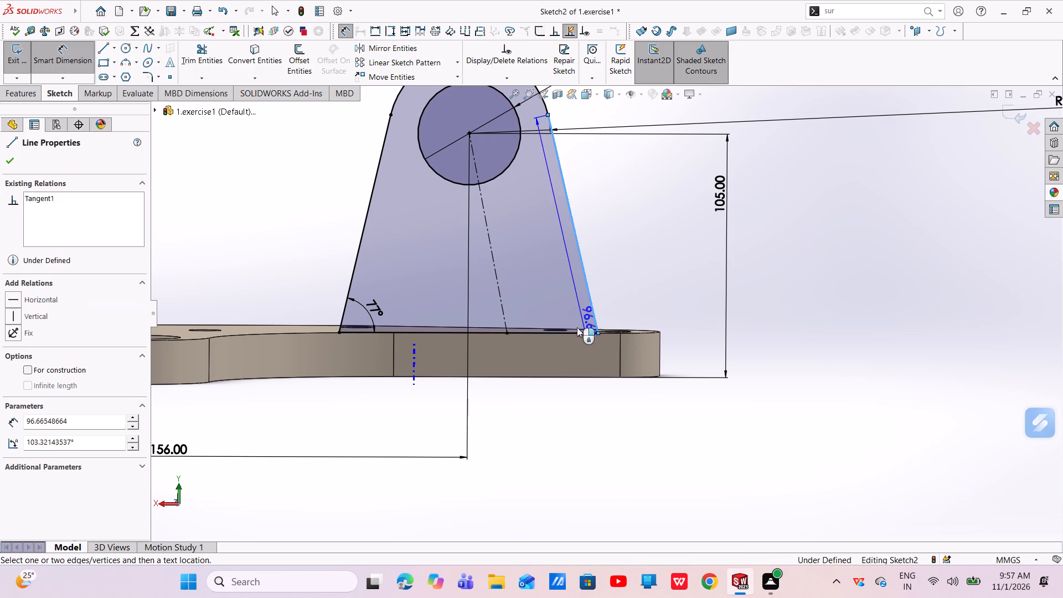
pyautogui.click(566, 332)
pyautogui.click(574, 317)
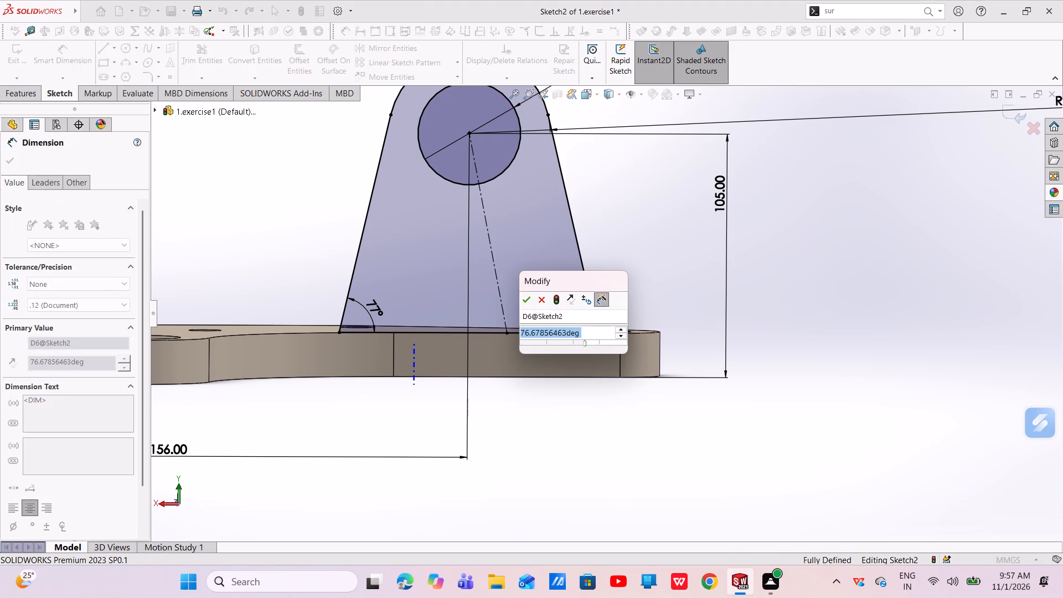
pyautogui.press('BackSpace')
pyautogui.write('77')
pyautogui.press('Return')
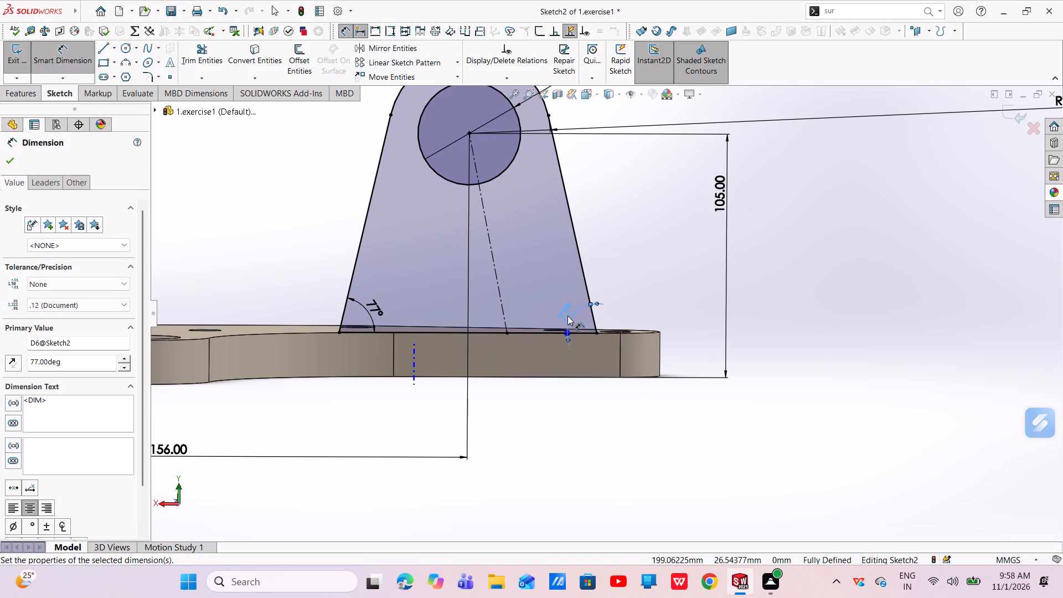
# Extrude the upright's profile 19 mm in the reversed direction, inward over the plate, merging it with the existing body.
pyautogui.rightClick(810, 379)
pyautogui.click(825, 417)
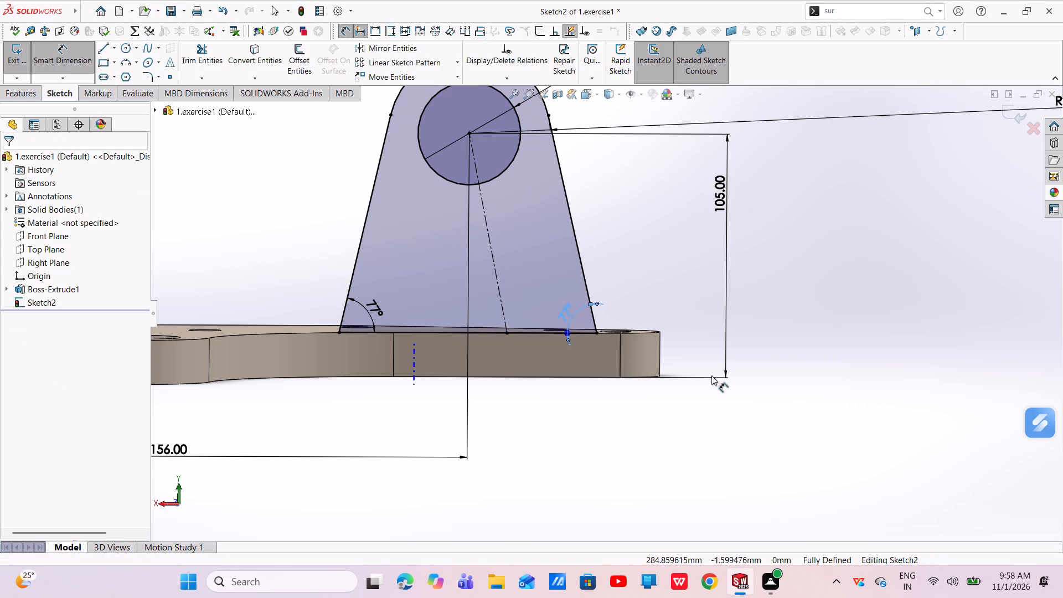
pyautogui.scroll(3, 691, 375)
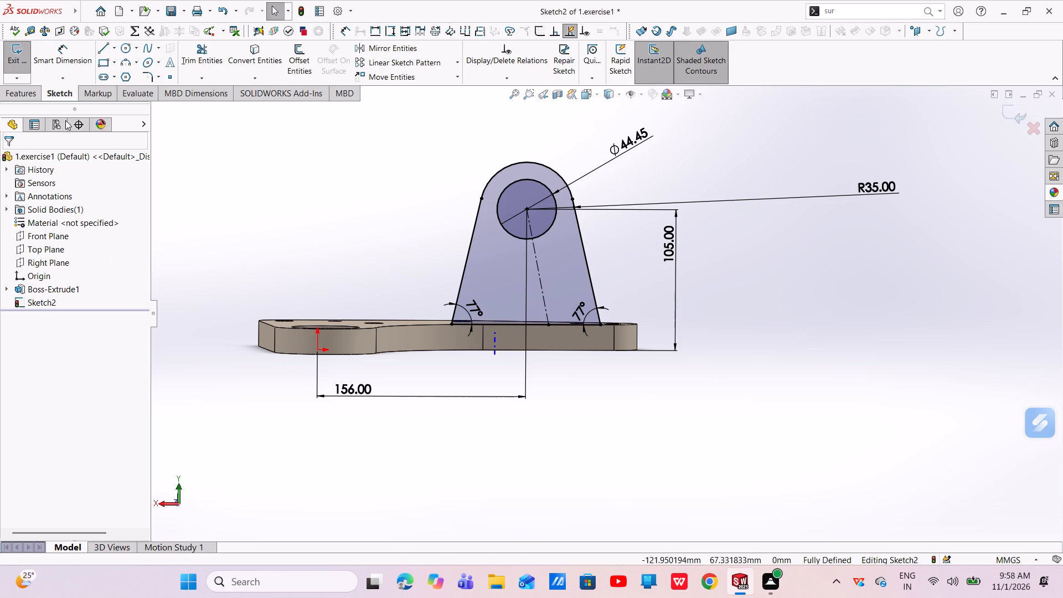
pyautogui.click(28, 92)
pyautogui.click(23, 68)
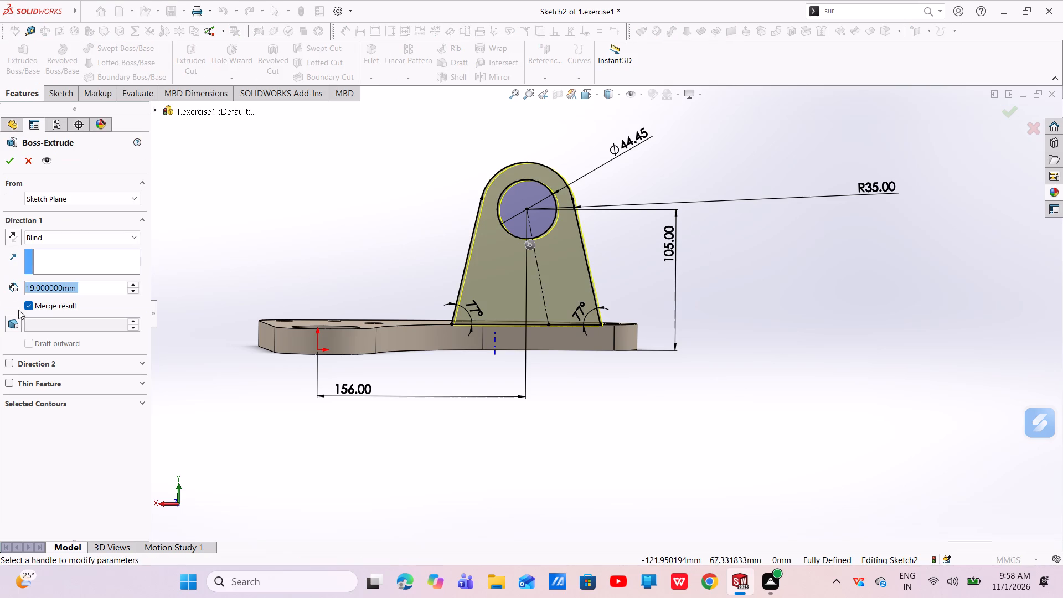
pyautogui.moveTo(456, 373); pyautogui.dragTo(438, 381, button='middle')
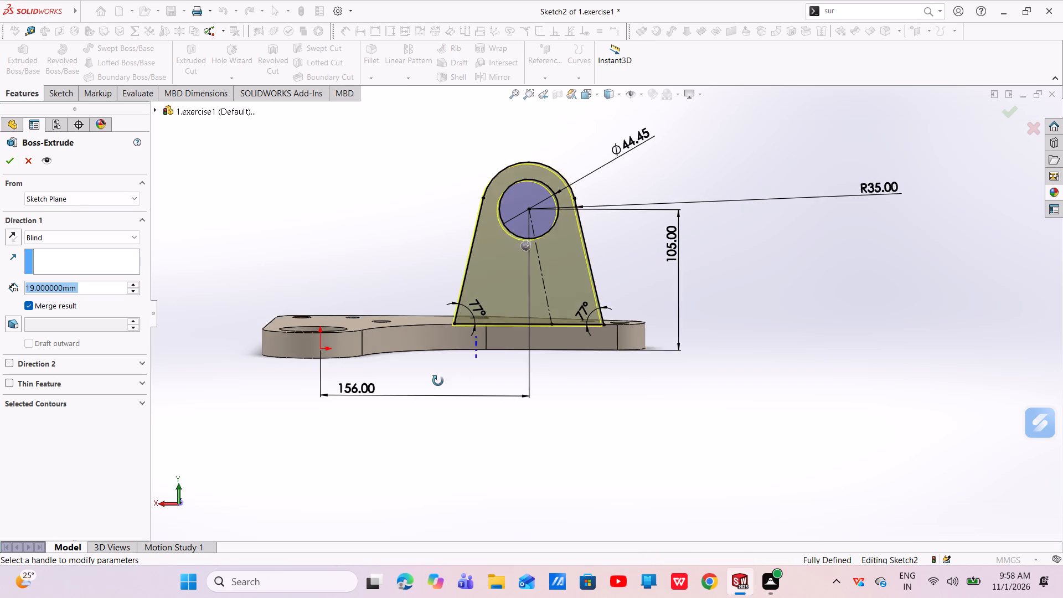
pyautogui.moveTo(438, 381); pyautogui.dragTo(373, 411, button='middle')
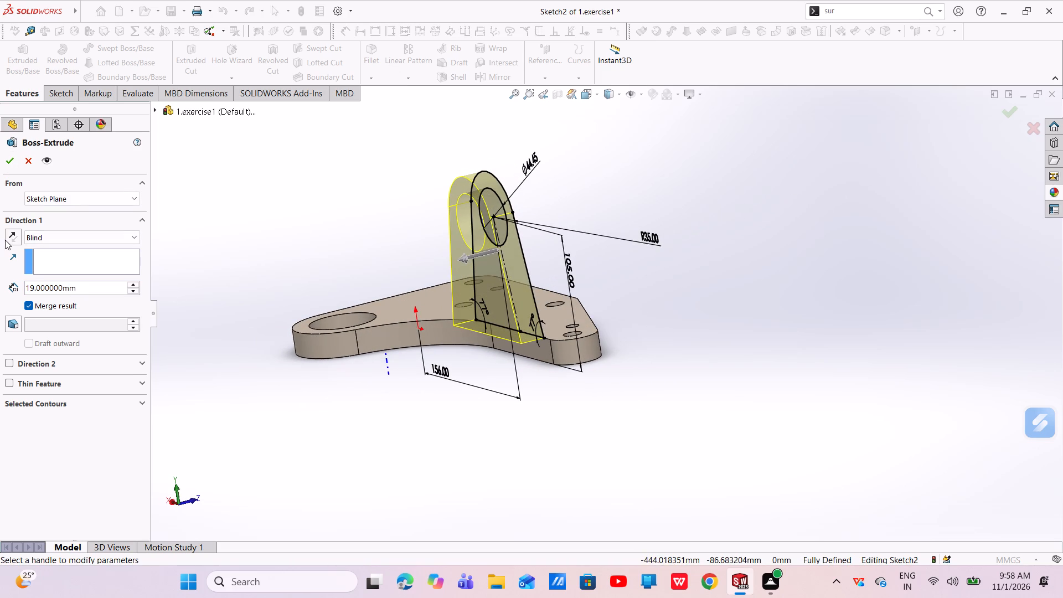
pyautogui.click(9, 241)
pyautogui.click(8, 160)
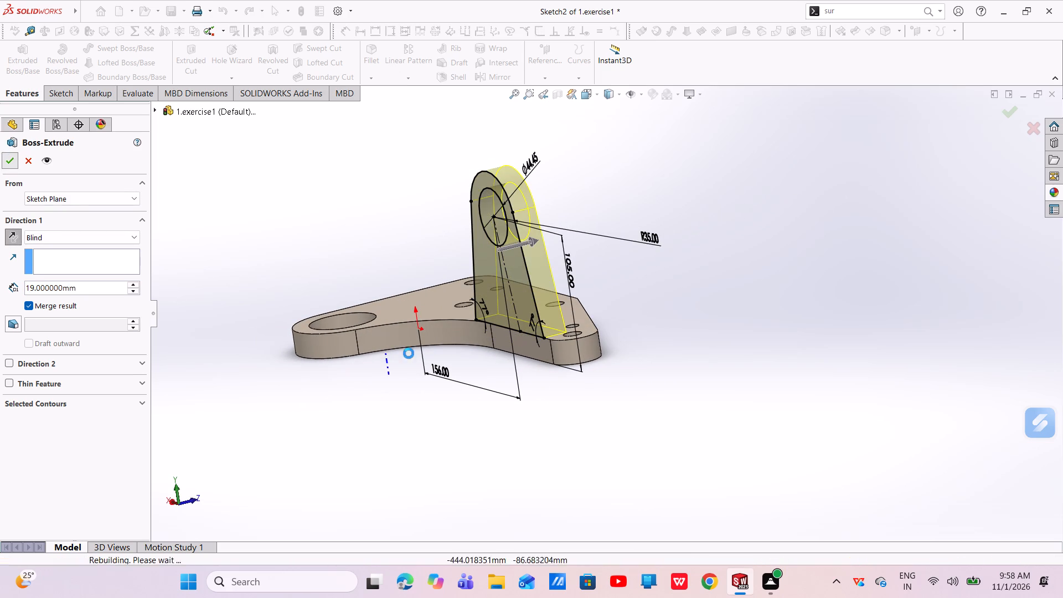
# Open the base plate's sketch for editing from the plate's top face.
pyautogui.scroll(-6, 491, 322)
pyautogui.moveTo(532, 363); pyautogui.dragTo(646, 350, button='middle')
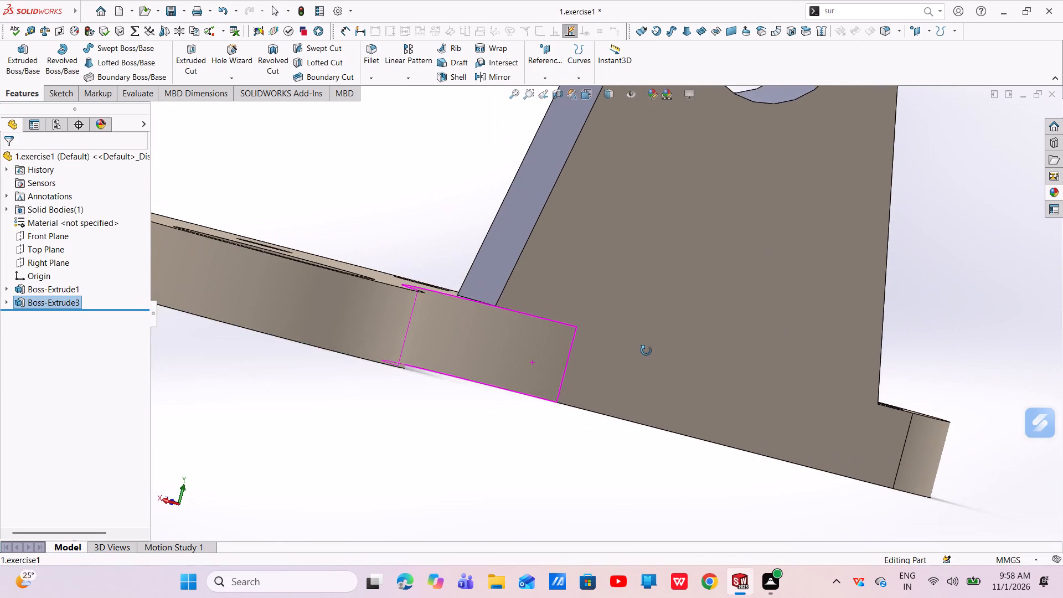
pyautogui.moveTo(646, 350); pyautogui.dragTo(607, 346, button='middle')
pyautogui.scroll(4, 608, 344)
pyautogui.moveTo(686, 334); pyautogui.dragTo(522, 397, button='middle')
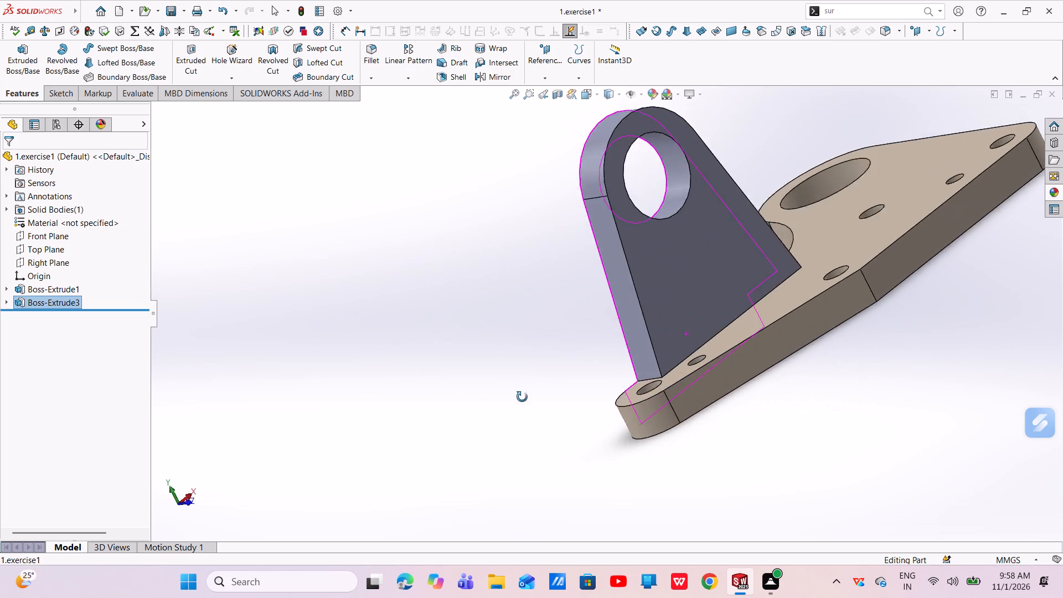
pyautogui.moveTo(522, 397); pyautogui.dragTo(622, 523, button='middle')
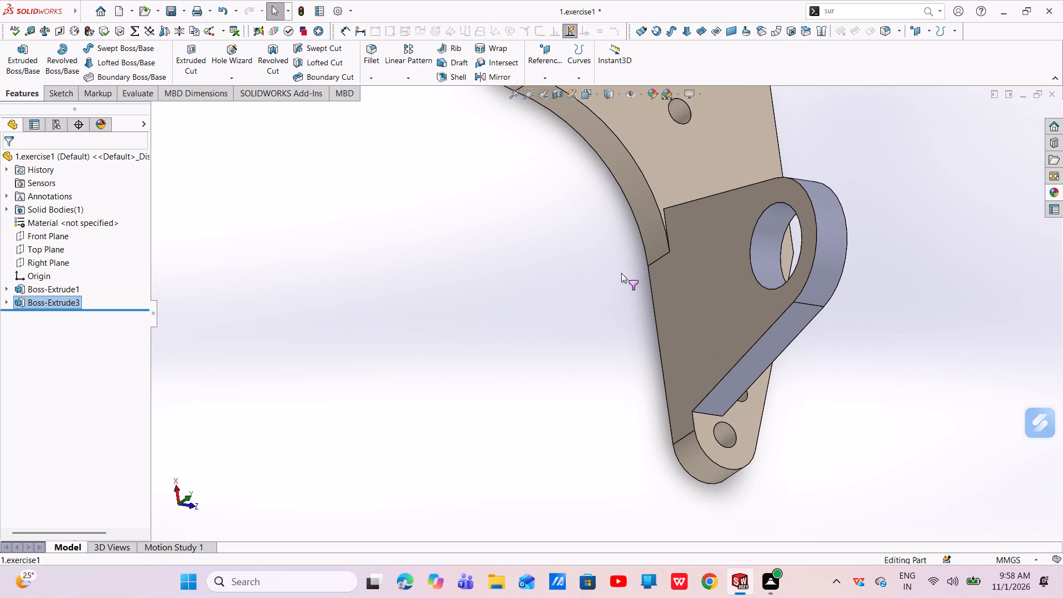
pyautogui.scroll(3, 620, 239)
pyautogui.click(617, 184)
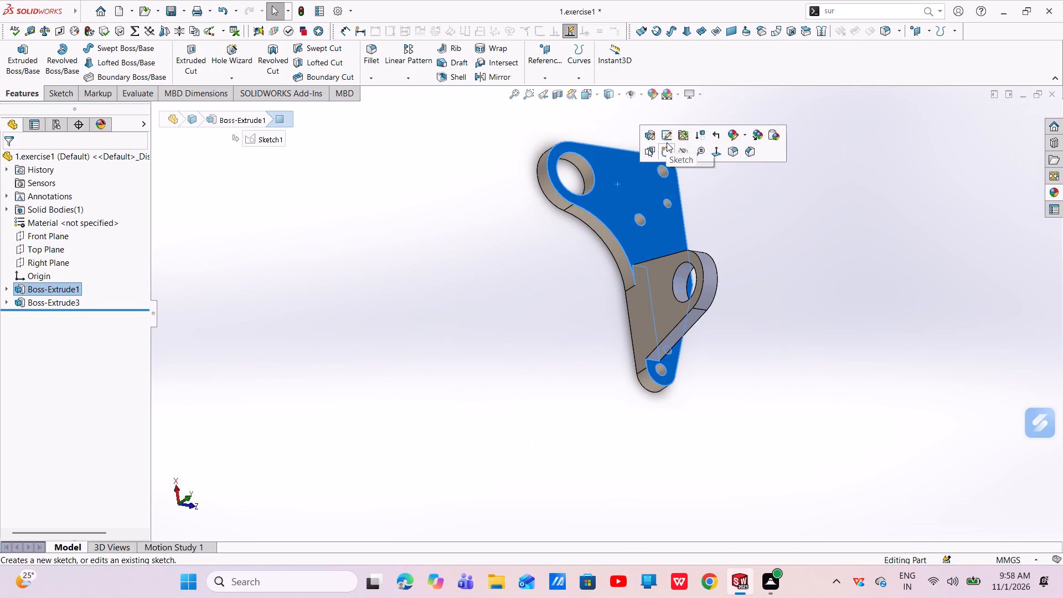
pyautogui.click(666, 138)
pyautogui.scroll(3, 475, 402)
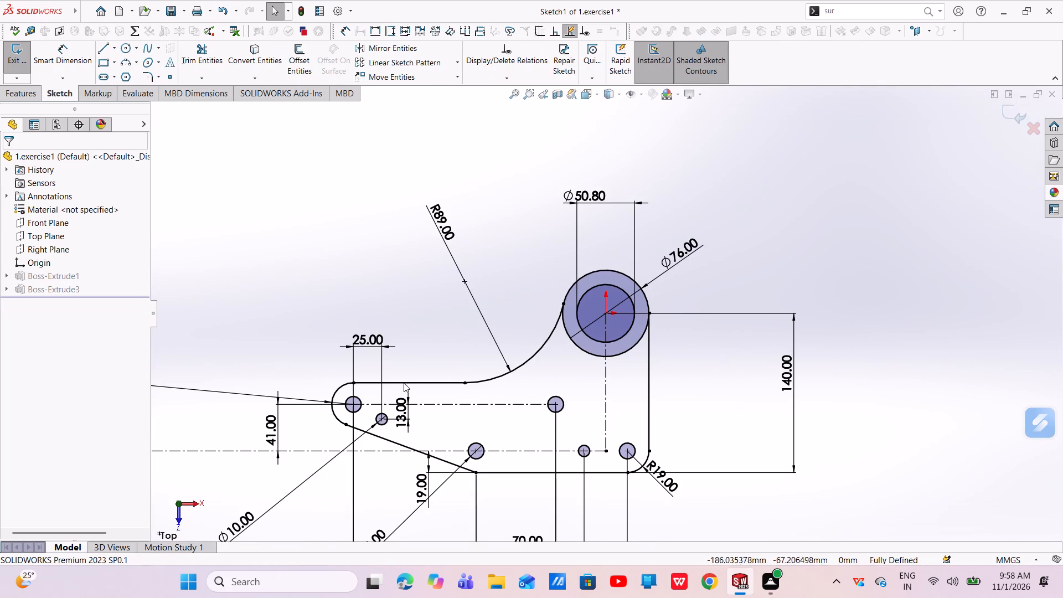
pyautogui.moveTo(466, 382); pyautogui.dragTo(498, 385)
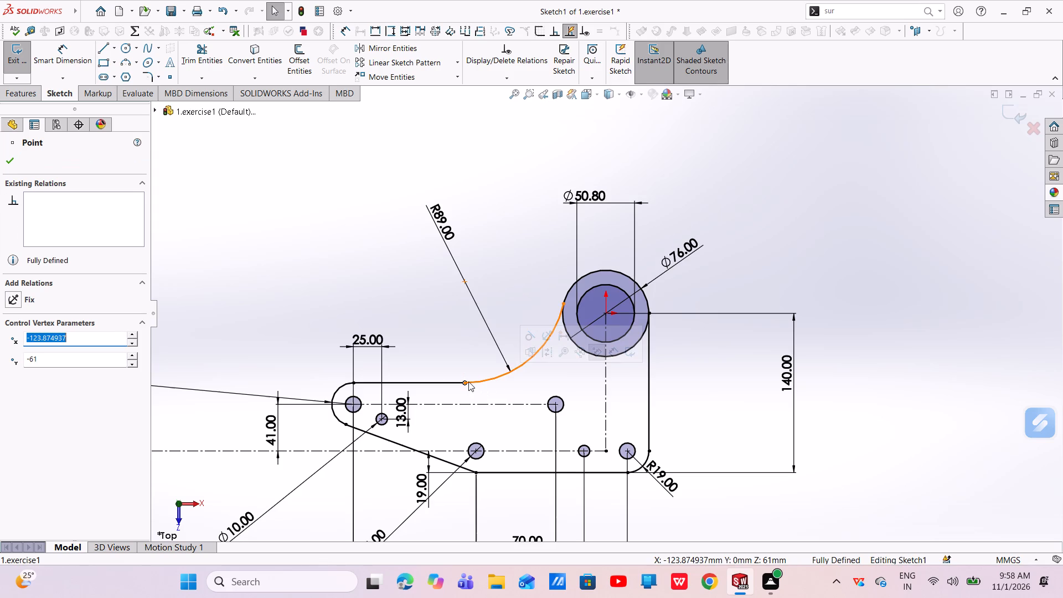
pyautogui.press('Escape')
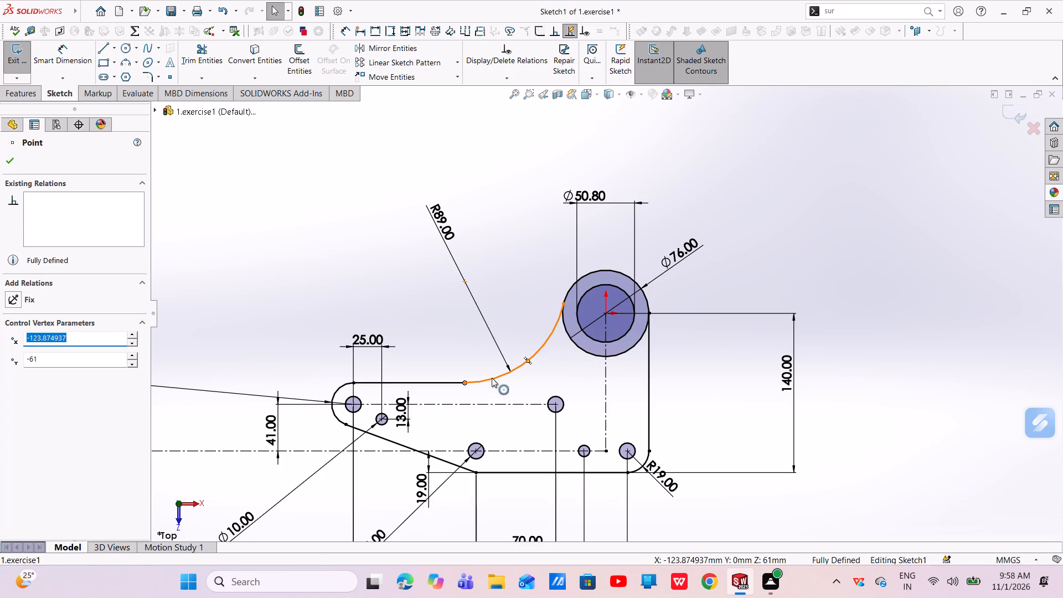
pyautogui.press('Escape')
# Delete the concave R89 arc joining the plate's horizontal edge to the 76 mm circle.
pyautogui.click(513, 370)
pyautogui.rightClick(513, 369)
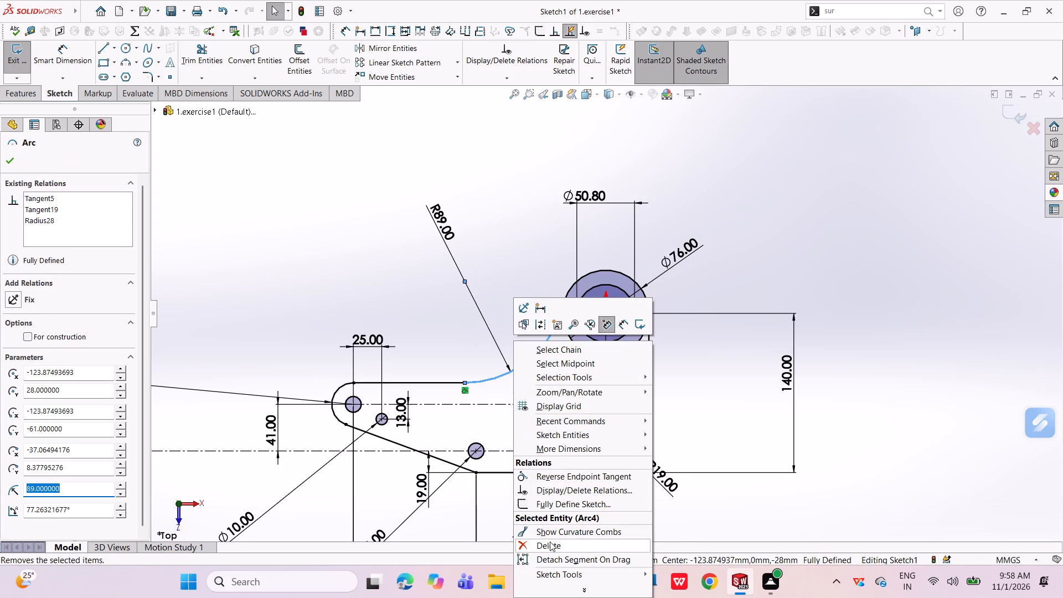
pyautogui.click(551, 545)
pyautogui.click(461, 292)
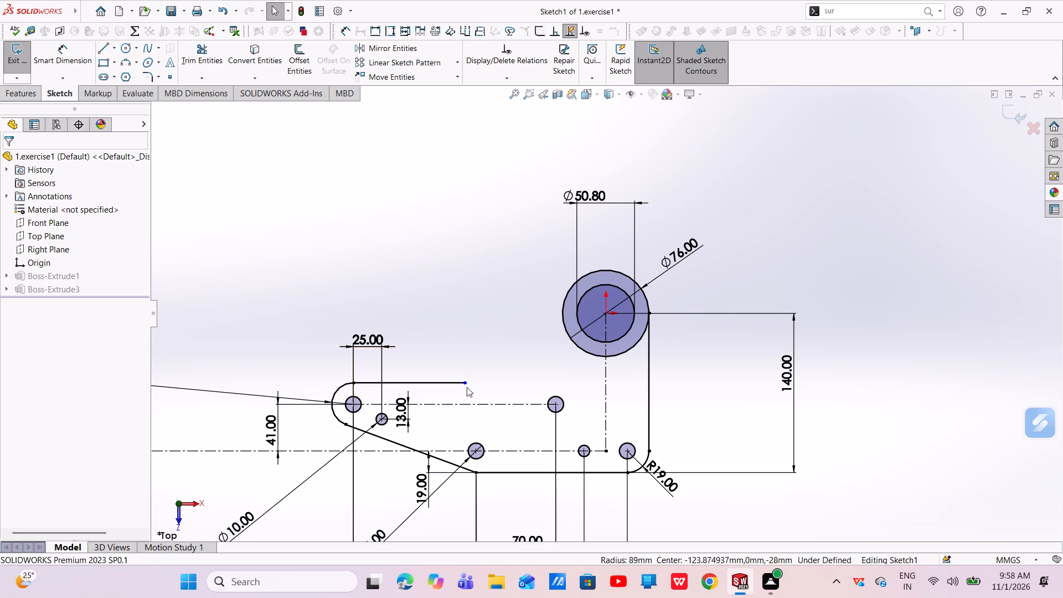
# Shorten the plate's horizontal edge line and draw a concave three-point arc from its free end to the 76 mm circle.
pyautogui.moveTo(466, 383); pyautogui.dragTo(494, 384)
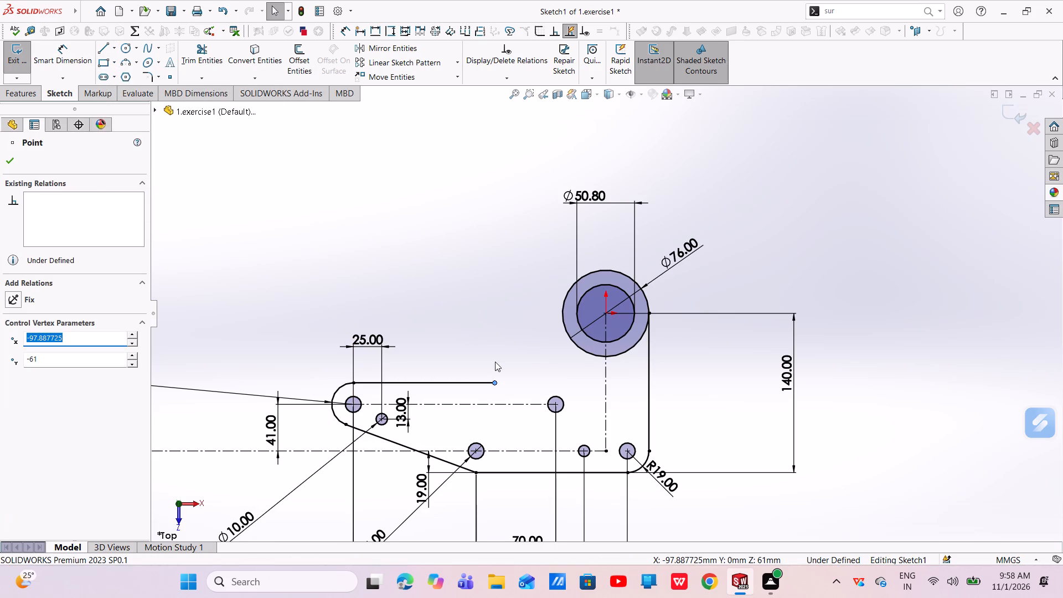
pyautogui.moveTo(496, 382); pyautogui.dragTo(468, 392)
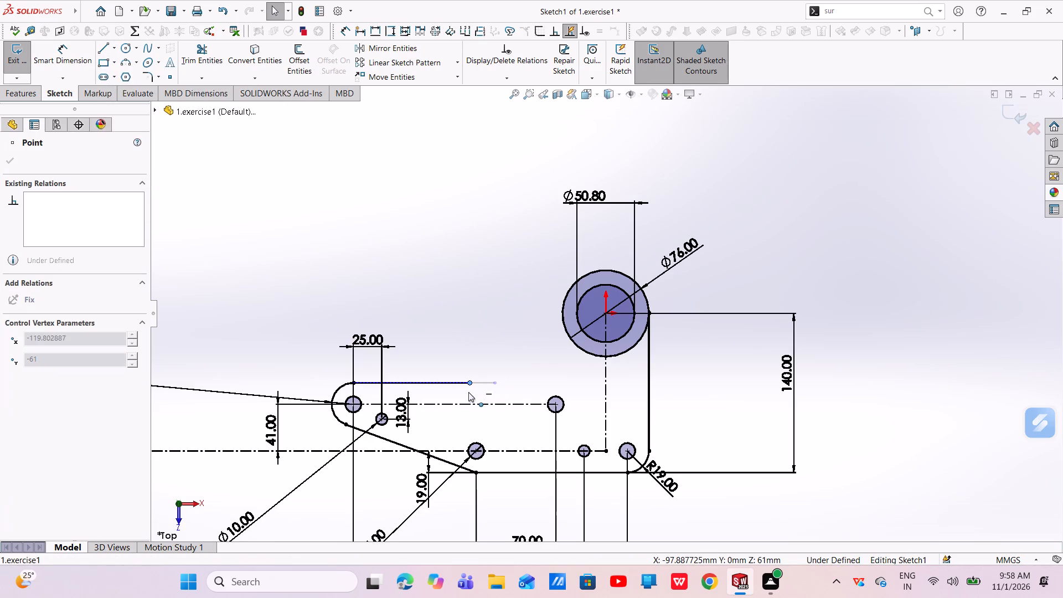
pyautogui.moveTo(468, 392); pyautogui.dragTo(456, 396)
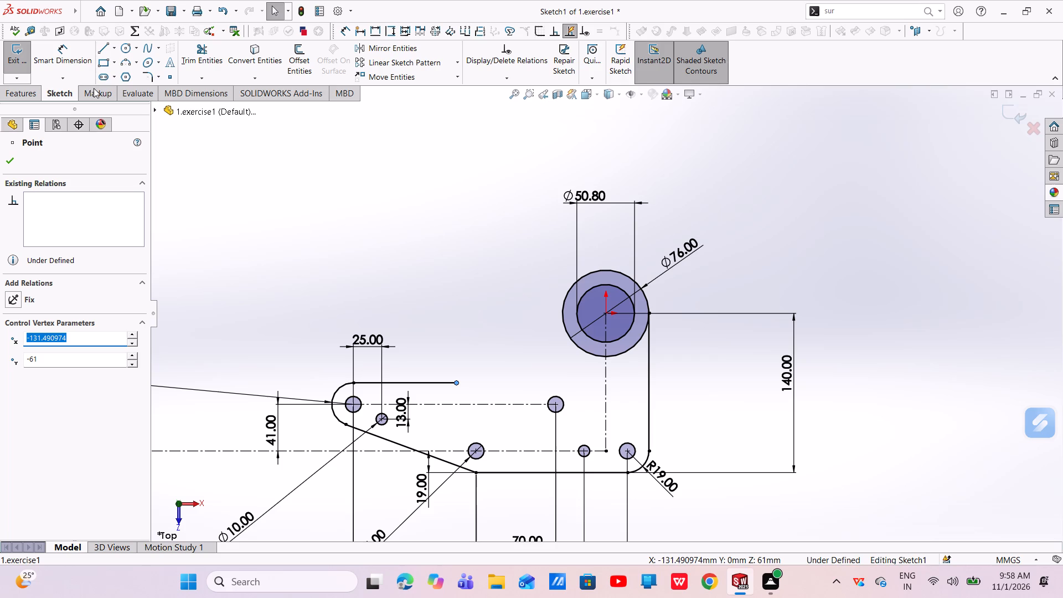
pyautogui.click(127, 62)
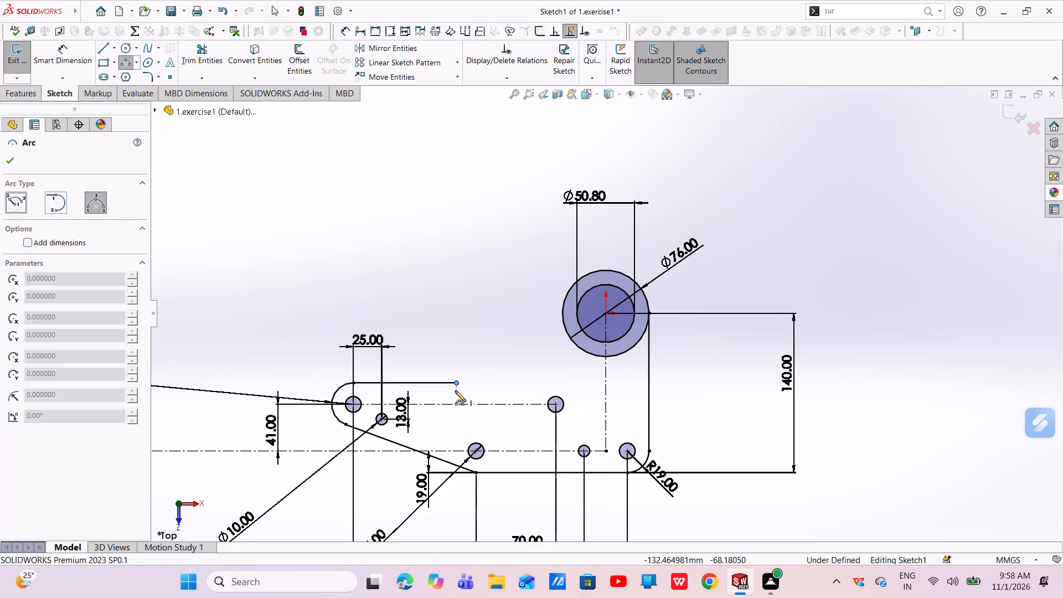
pyautogui.click(456, 383)
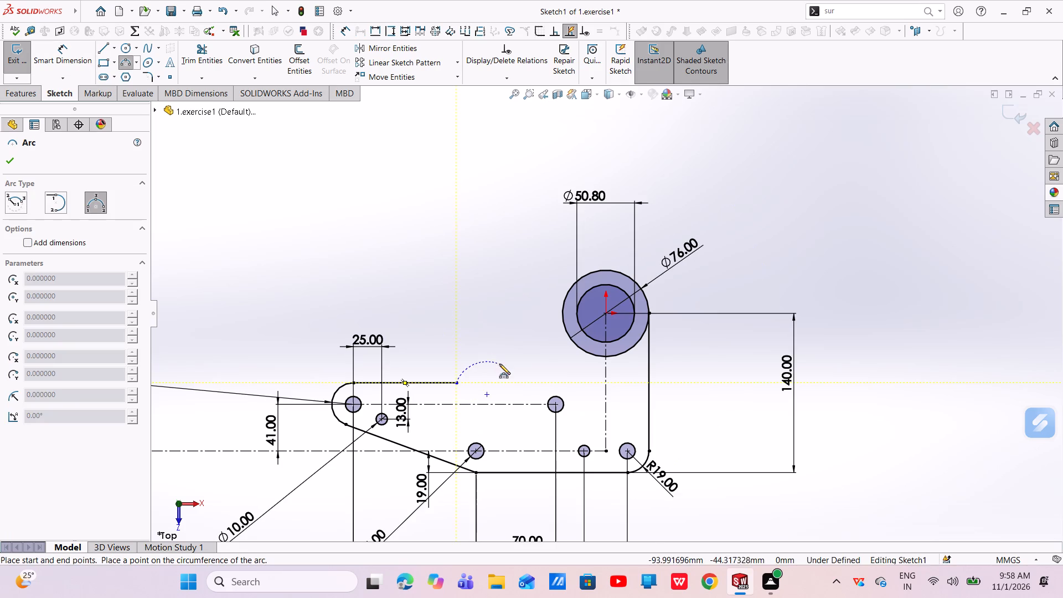
pyautogui.click(561, 313)
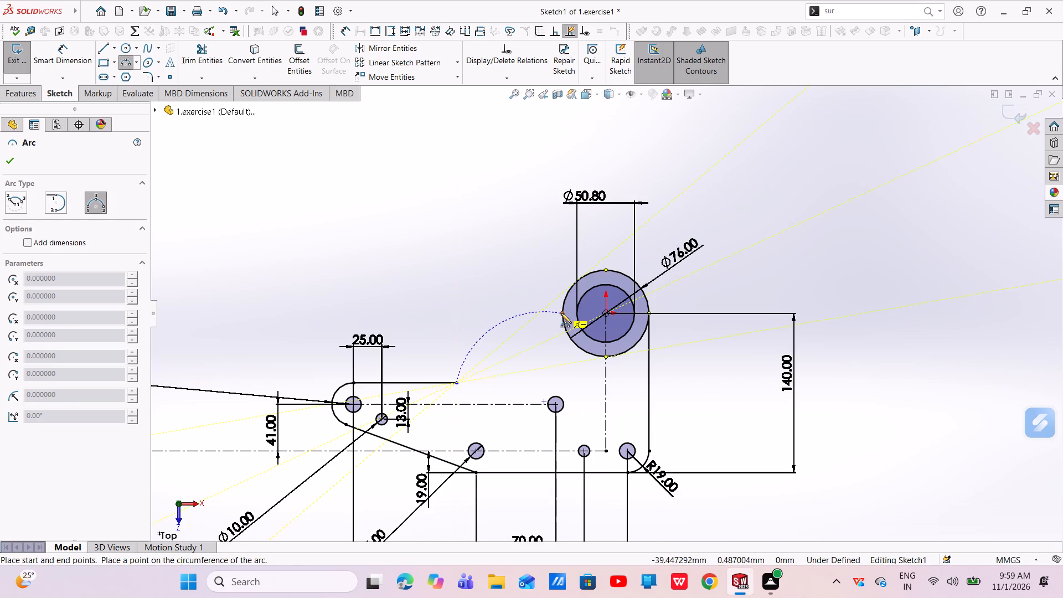
pyautogui.click(544, 349)
pyautogui.rightClick(545, 350)
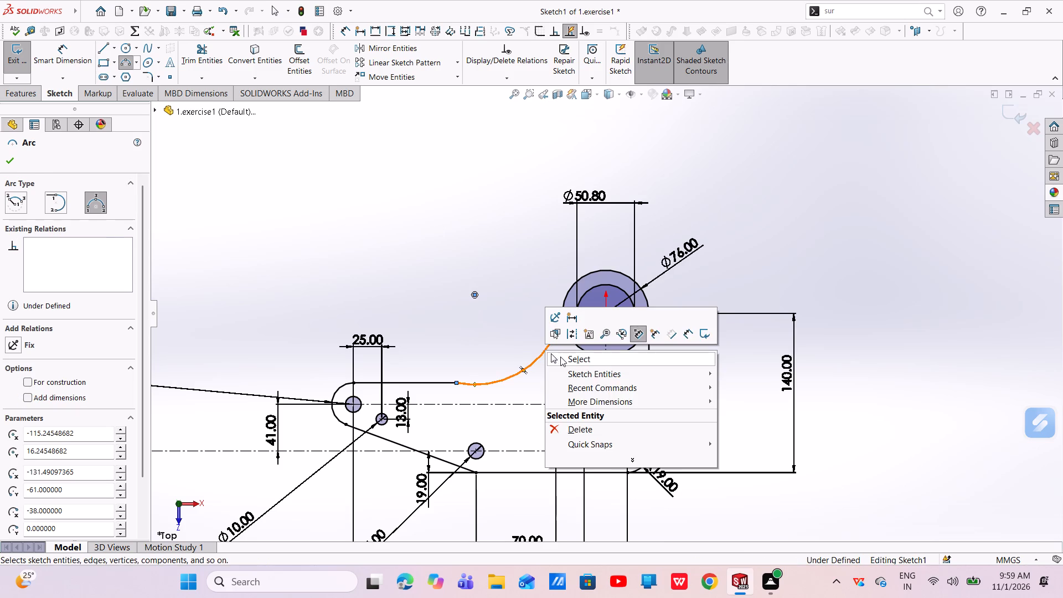
pyautogui.click(560, 357)
# Apply a tangent relation between the new concave arc and the 76 mm circle.
pyautogui.scroll(-3, 556, 349)
pyautogui.scroll(1, 556, 349)
pyautogui.click(587, 255)
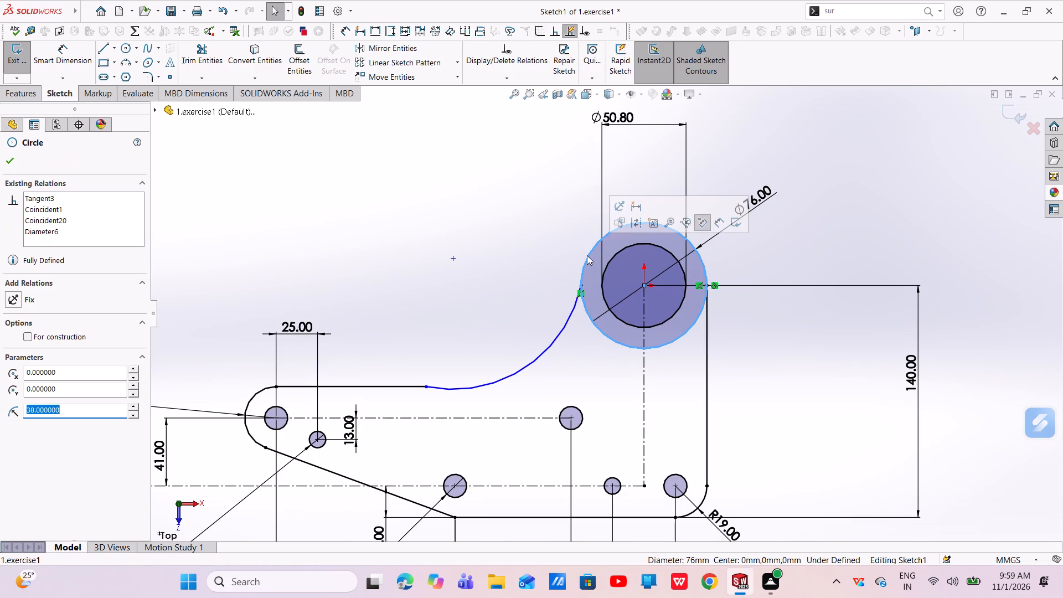
pyautogui.keyDown('ctrl'); pyautogui.click(574, 310); pyautogui.keyUp('ctrl')
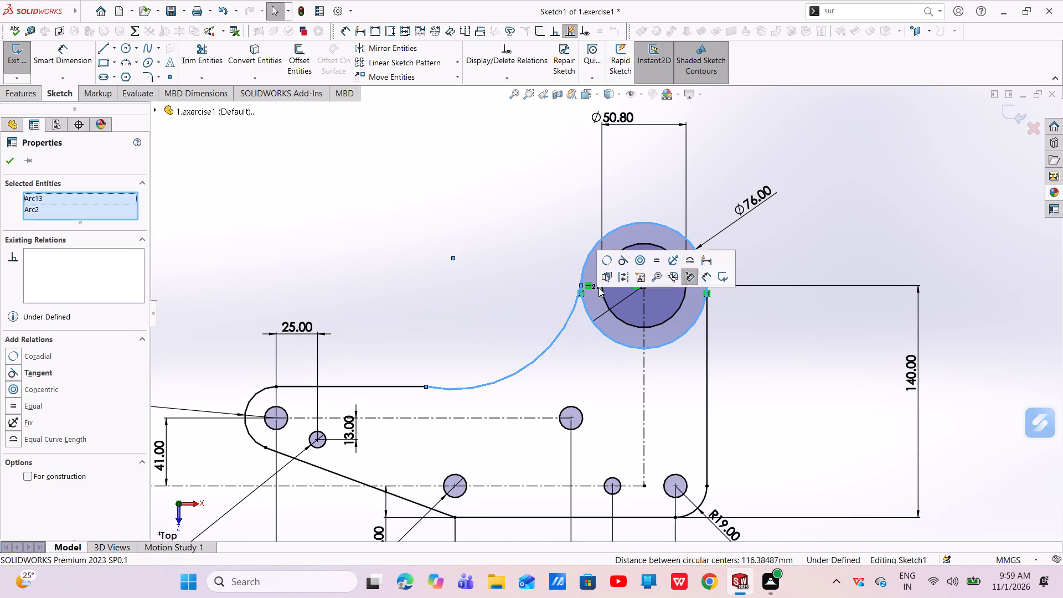
pyautogui.click(621, 262)
pyautogui.press('Escape')
pyautogui.press('Escape')
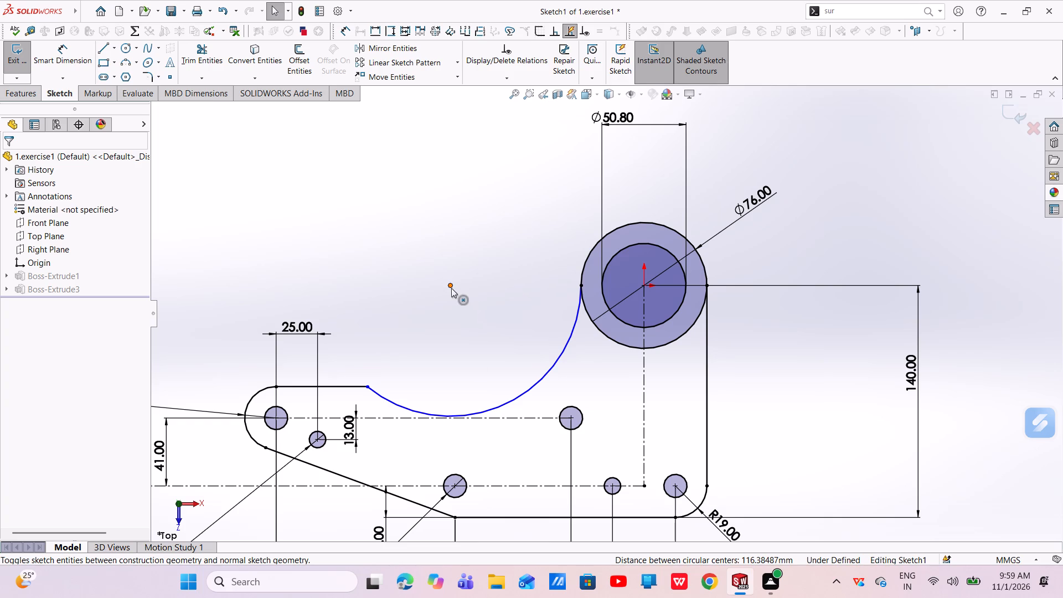
# Move the concave arc's centre toward the 76 mm circle, reducing the arc's radius to about 62 mm.
pyautogui.moveTo(451, 288); pyautogui.dragTo(478, 312)
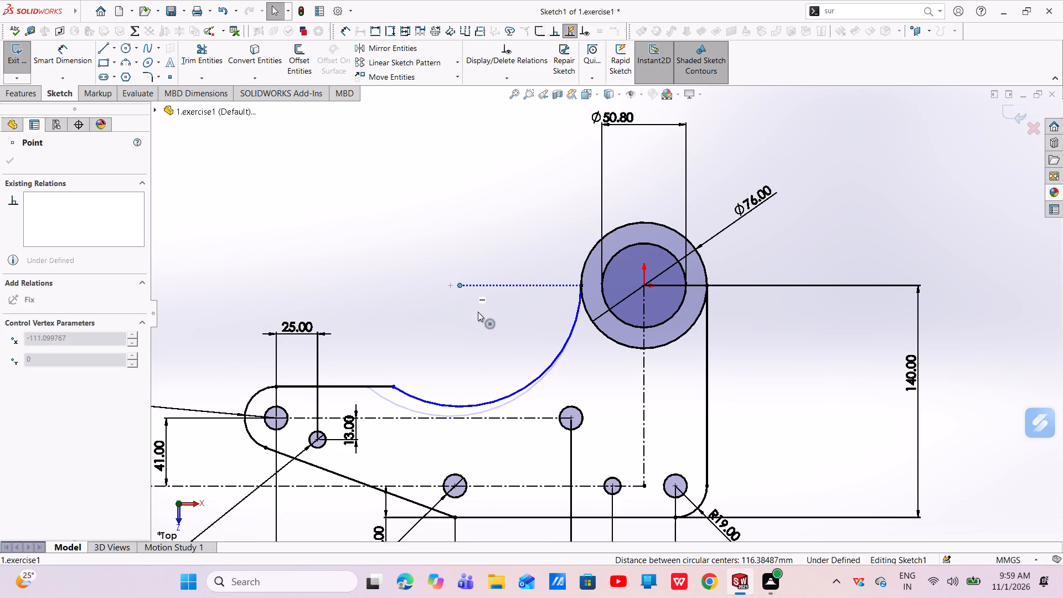
pyautogui.moveTo(478, 312); pyautogui.dragTo(569, 417)
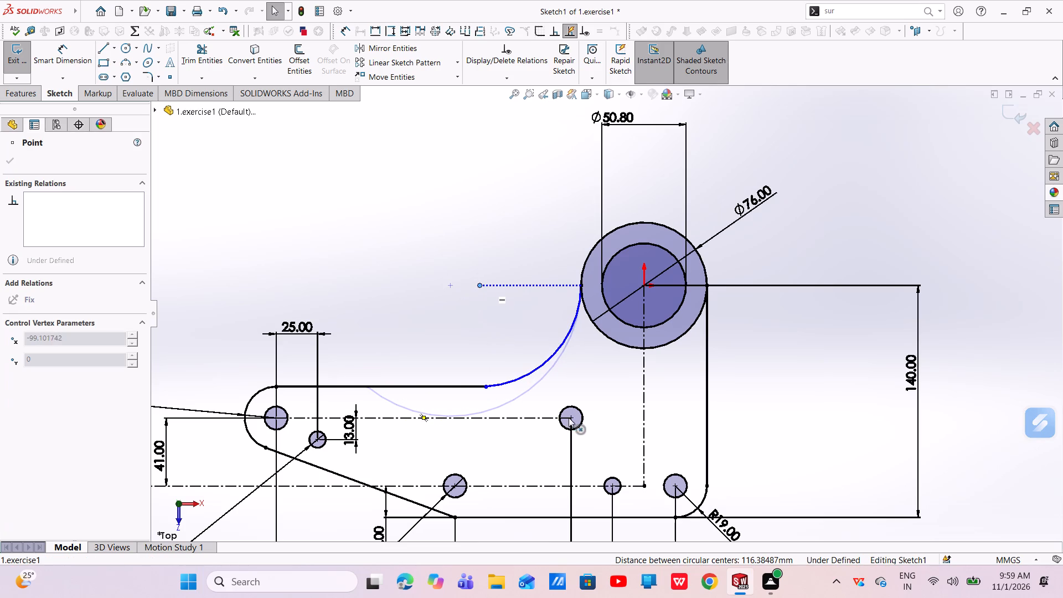
pyautogui.moveTo(569, 417); pyautogui.dragTo(578, 420)
pyautogui.press('Escape')
pyautogui.press('Escape')
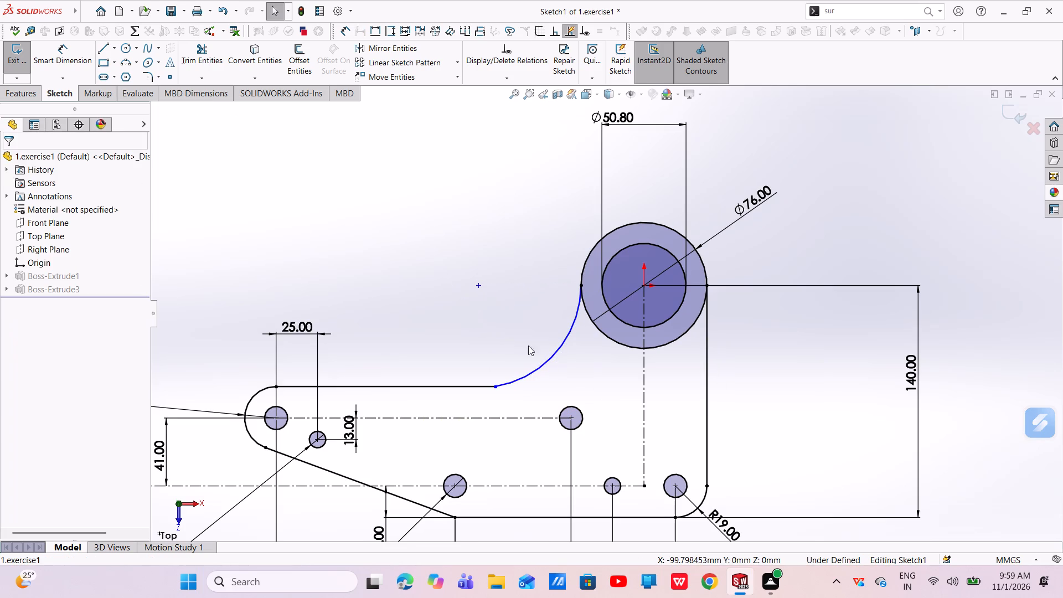
# Add a radius dimension to the concave arc, try a value of 89 mm, and undo that value change.
pyautogui.click(79, 58)
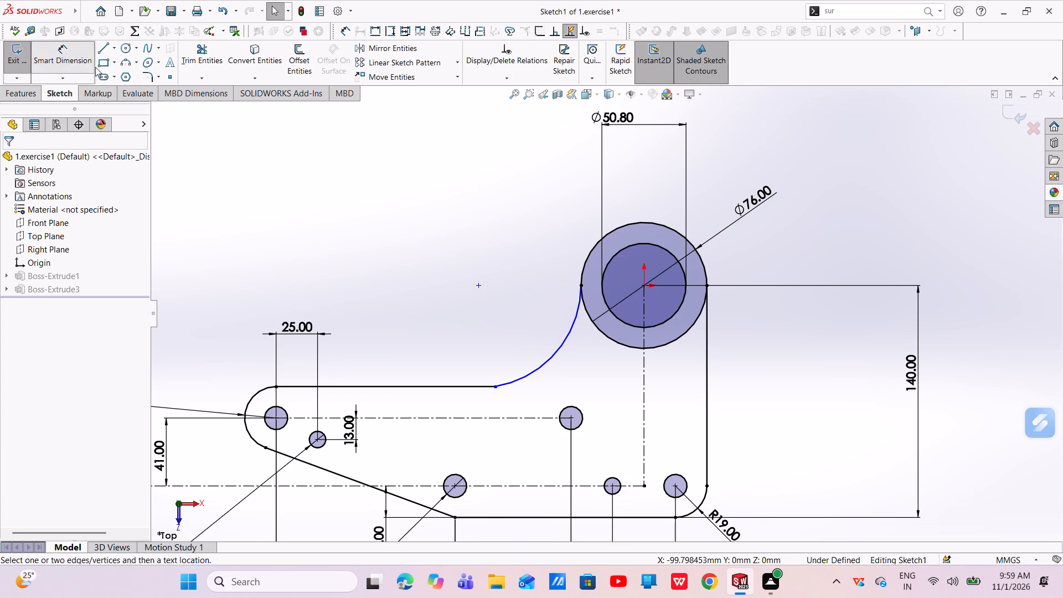
pyautogui.click(554, 356)
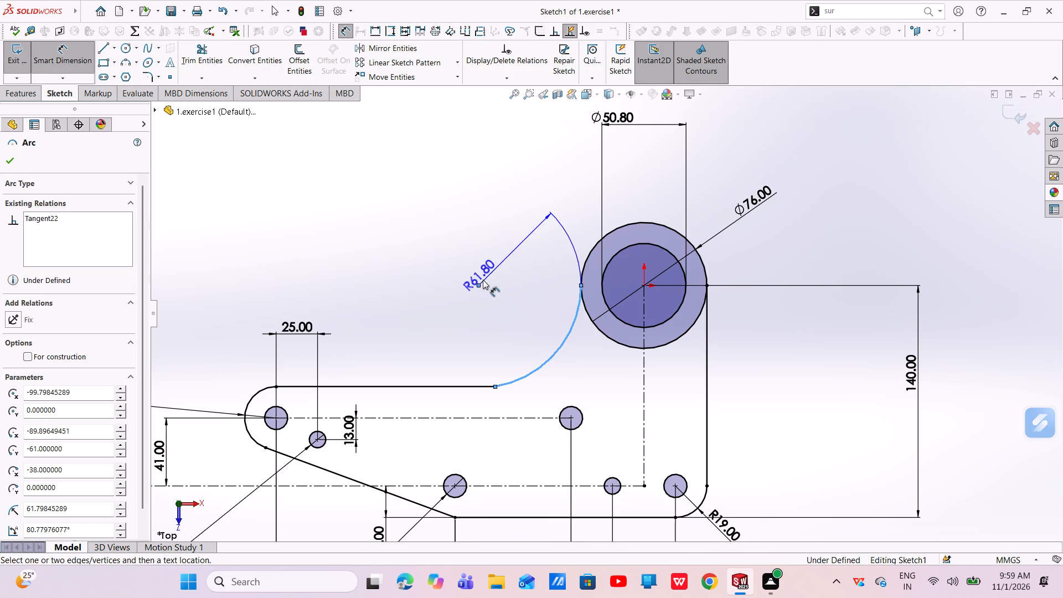
pyautogui.click(540, 333)
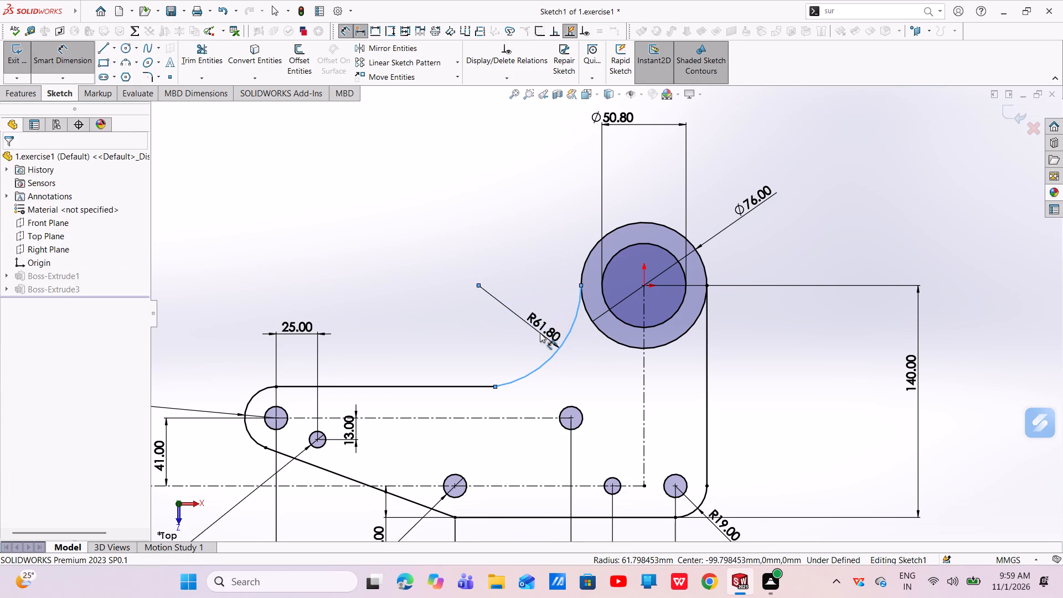
pyautogui.press('BackSpace')
pyautogui.write('89')
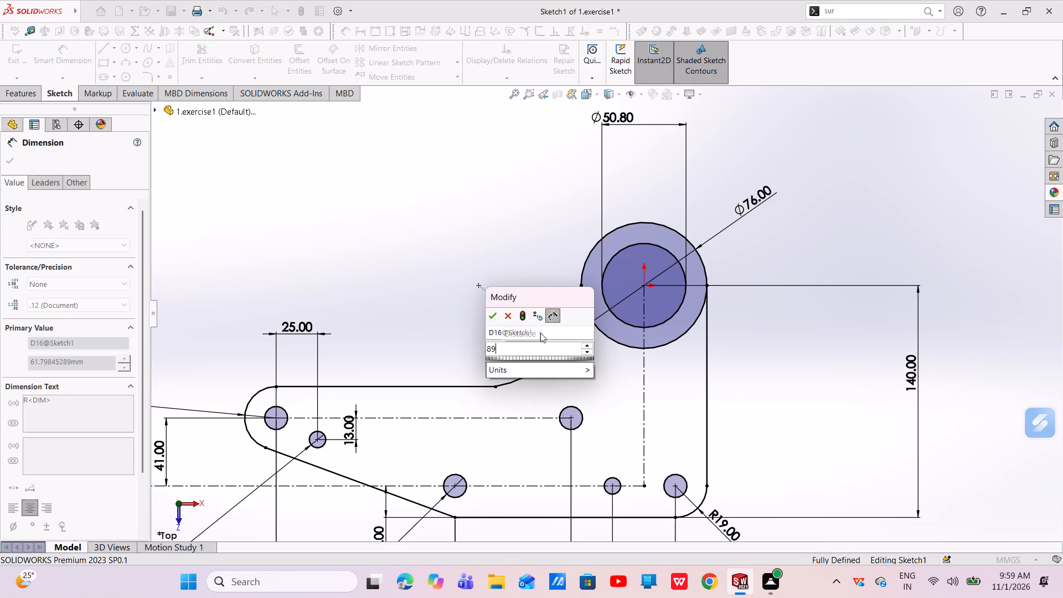
pyautogui.press('Return')
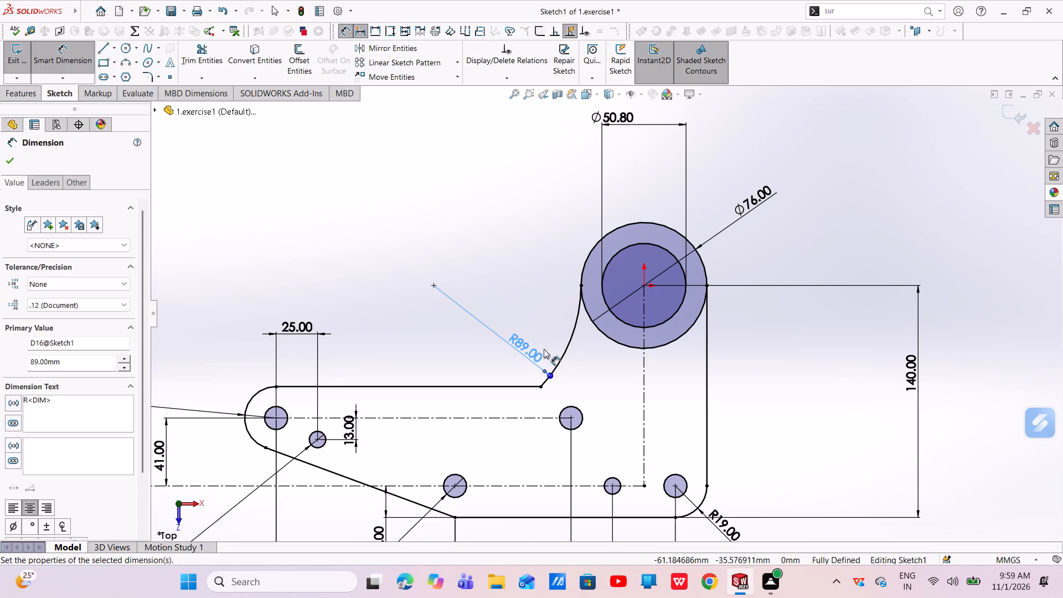
pyautogui.hotkey('ctrl', 'z')
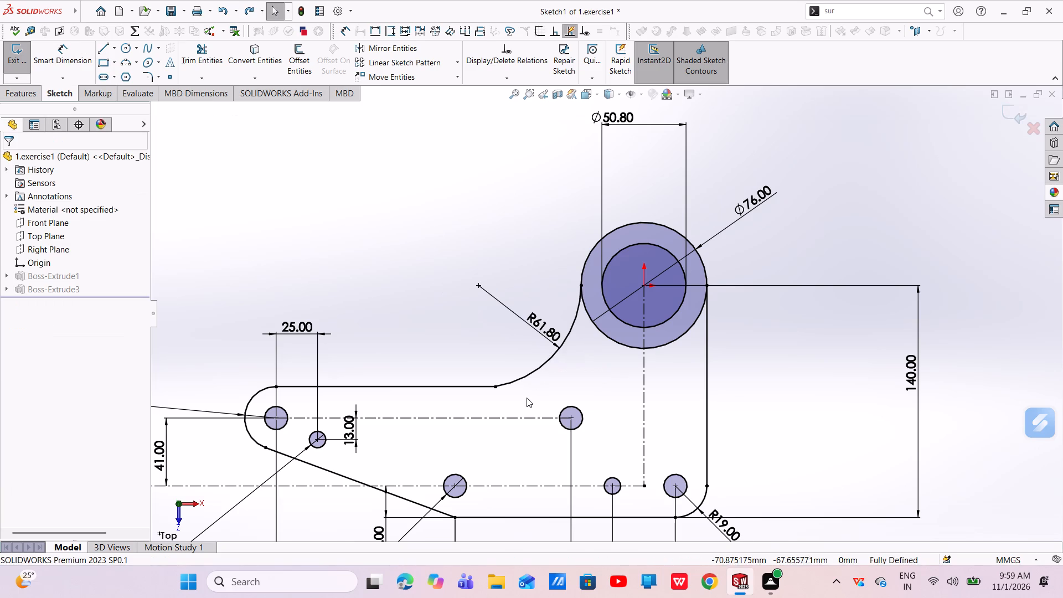
pyautogui.press('Escape')
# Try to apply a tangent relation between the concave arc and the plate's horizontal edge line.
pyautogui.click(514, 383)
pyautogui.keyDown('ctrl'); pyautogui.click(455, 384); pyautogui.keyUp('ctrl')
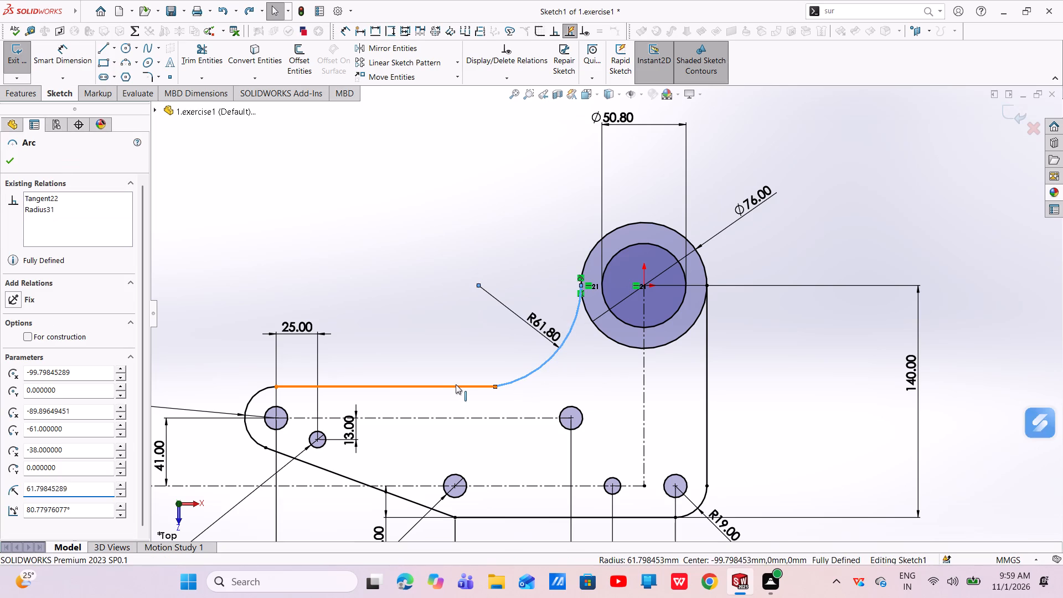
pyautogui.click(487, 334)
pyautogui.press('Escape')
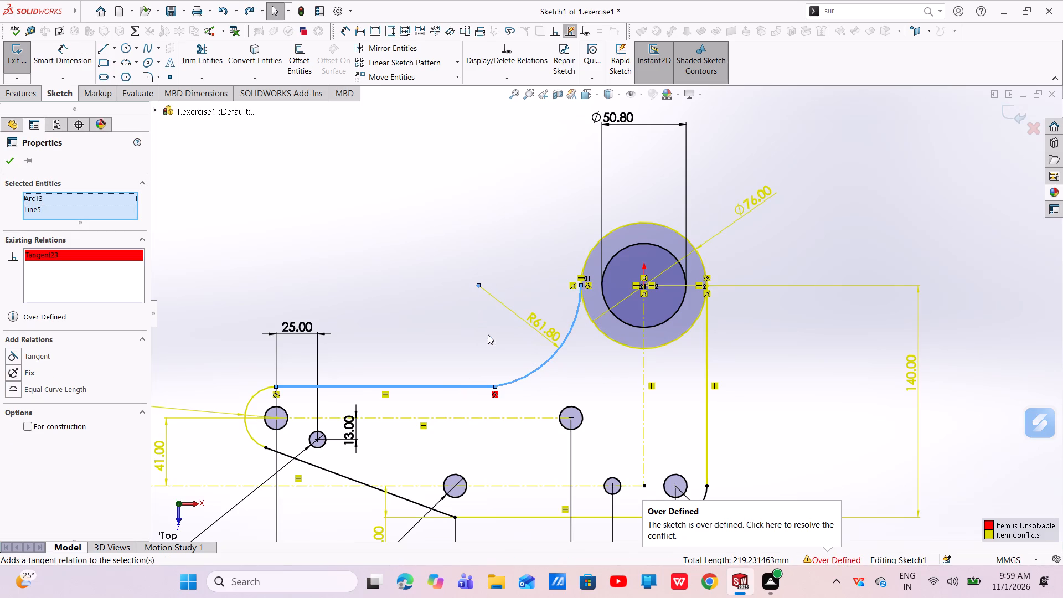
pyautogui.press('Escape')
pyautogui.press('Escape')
# Undo the recent sketch changes back to before the concave arc was drawn, leaving the horizontal edge line's end free.
pyautogui.hotkey('ctrl', 'z')
pyautogui.hotkey('ctrl', 'z')
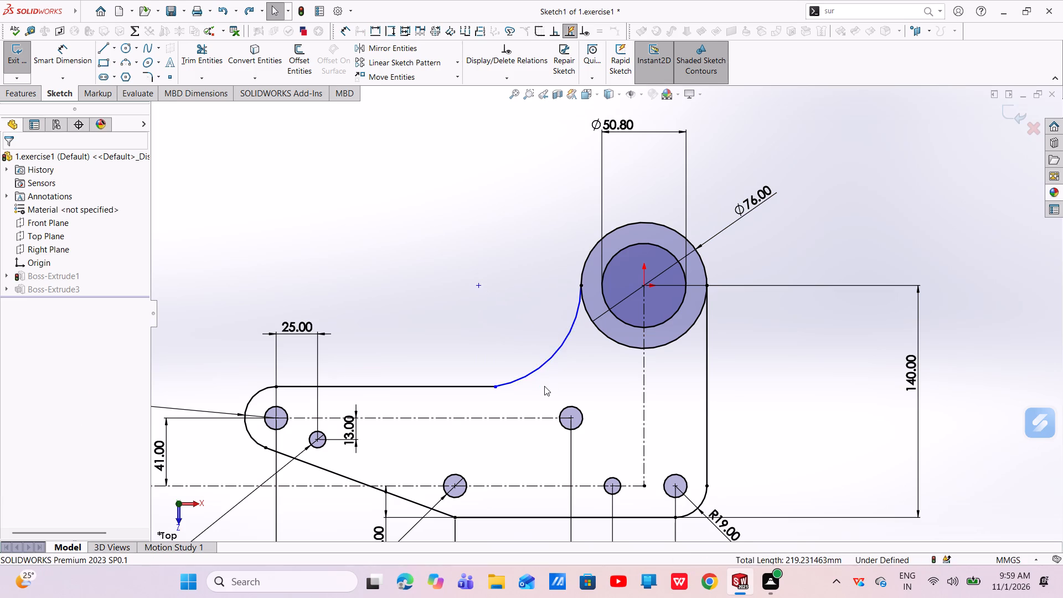
pyautogui.hotkey('ctrl', 'z')
pyautogui.hotkey('ctrl', 'z')
pyautogui.hotkey('ctrl', 'z')
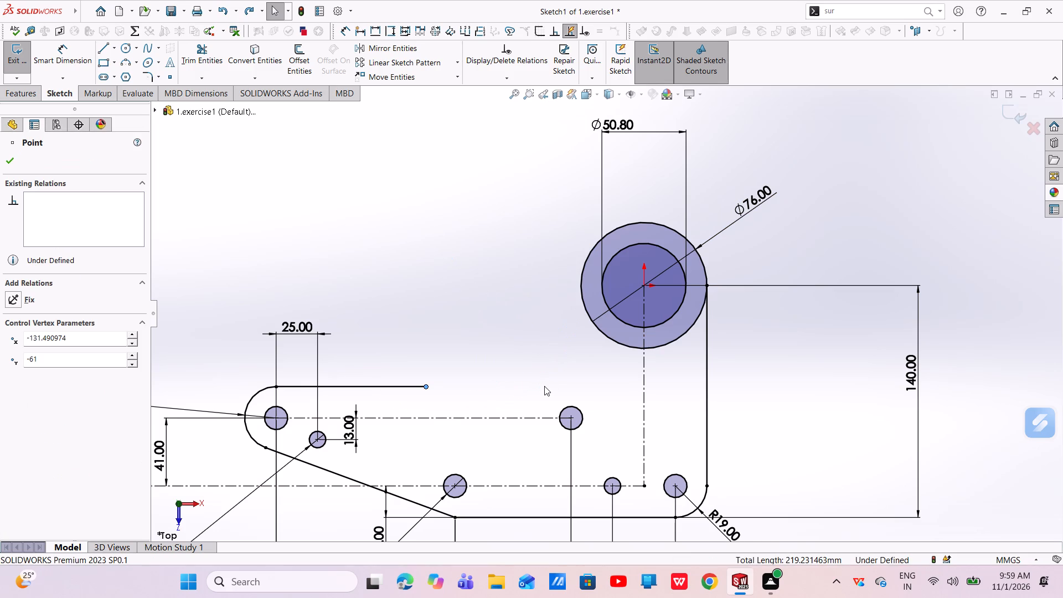
pyautogui.press('Escape')
# Shorten the plate's horizontal edge line by moving its free end back to about X -145 mm.
pyautogui.moveTo(426, 386); pyautogui.dragTo(409, 388)
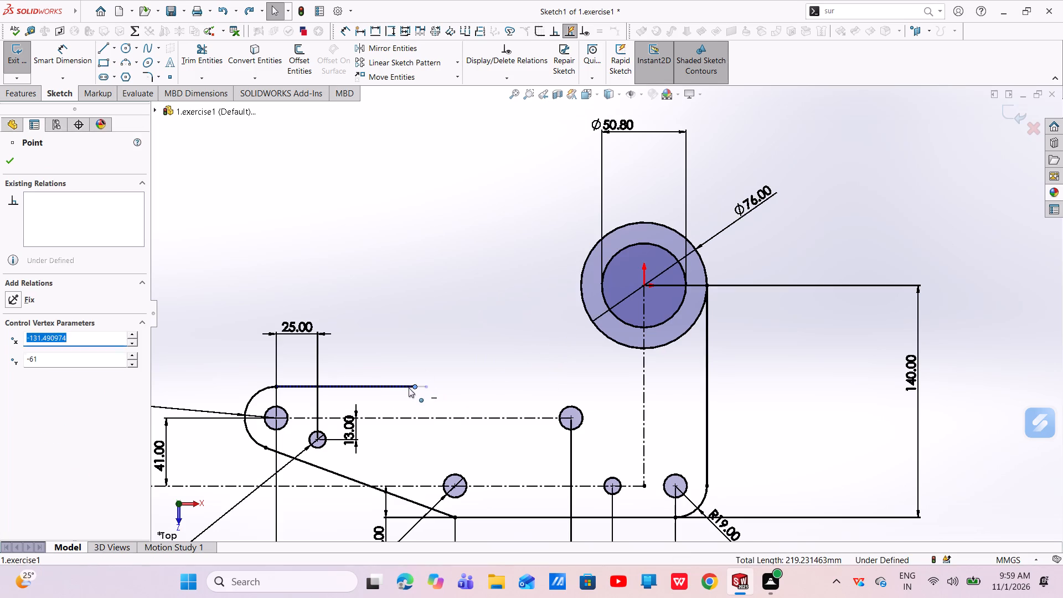
pyautogui.moveTo(409, 388); pyautogui.dragTo(403, 388)
pyautogui.press('Escape')
pyautogui.press('Escape')
pyautogui.press('Escape')
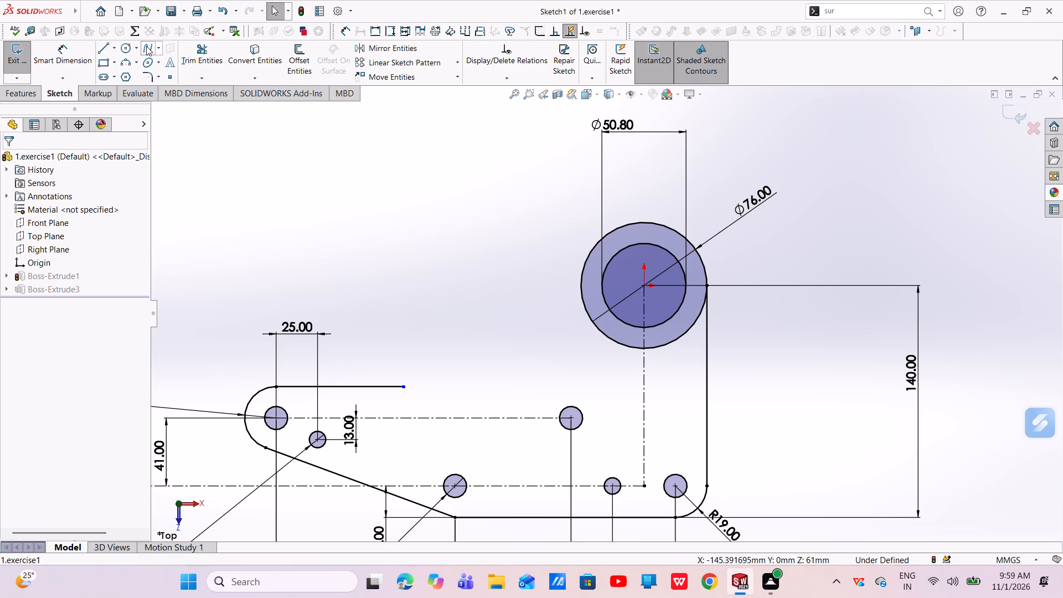
# Draw a concave three-point arc of about 111 mm radius from the edge line's free end to the 76 mm circle.
pyautogui.click(126, 62)
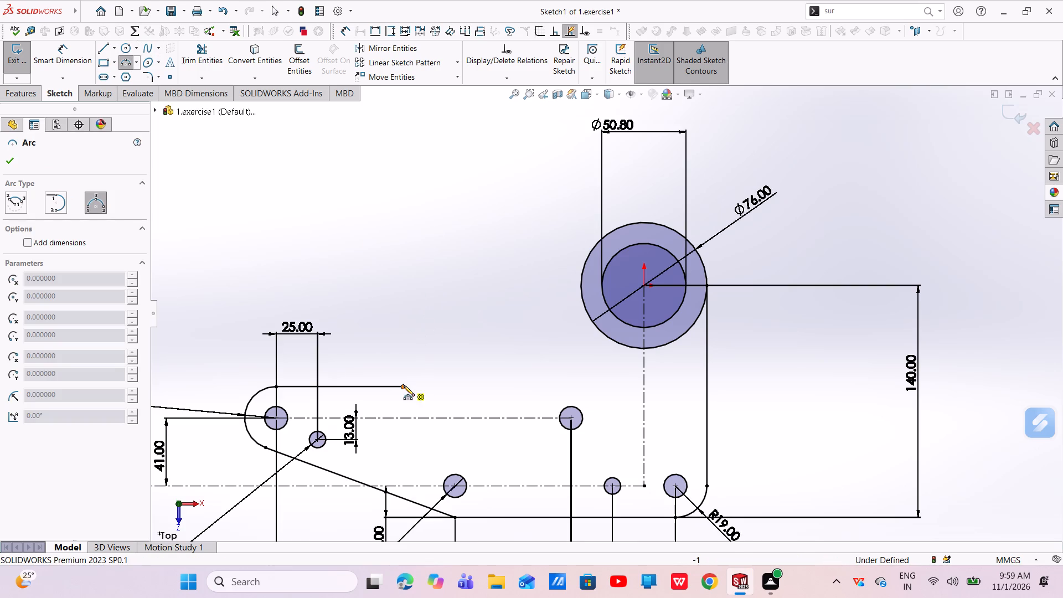
pyautogui.click(403, 386)
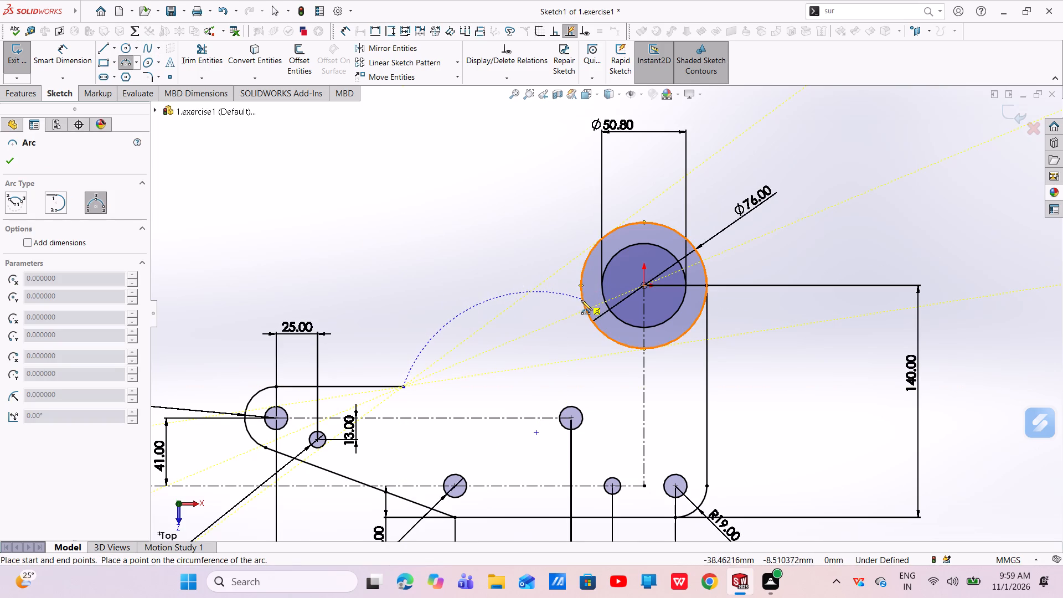
pyautogui.click(582, 300)
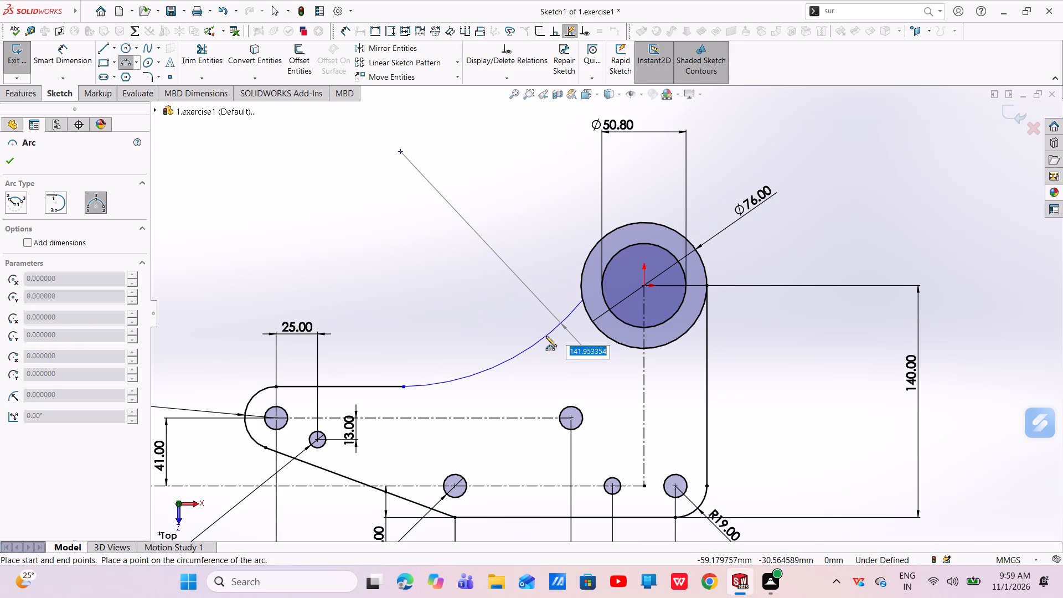
pyautogui.moveTo(547, 342); pyautogui.dragTo(550, 350)
pyautogui.rightClick(550, 350)
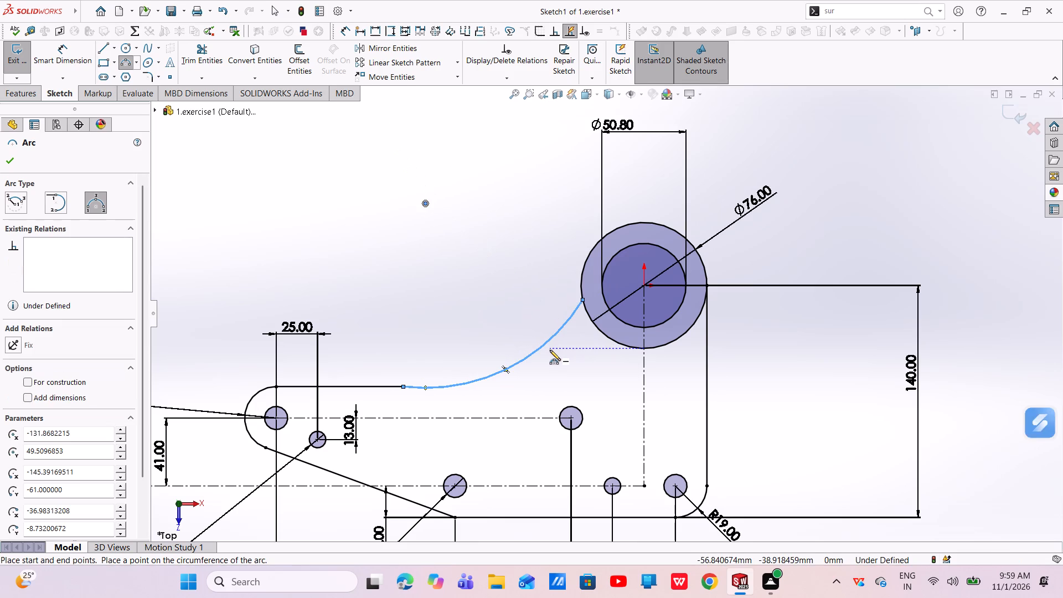
pyautogui.click(567, 358)
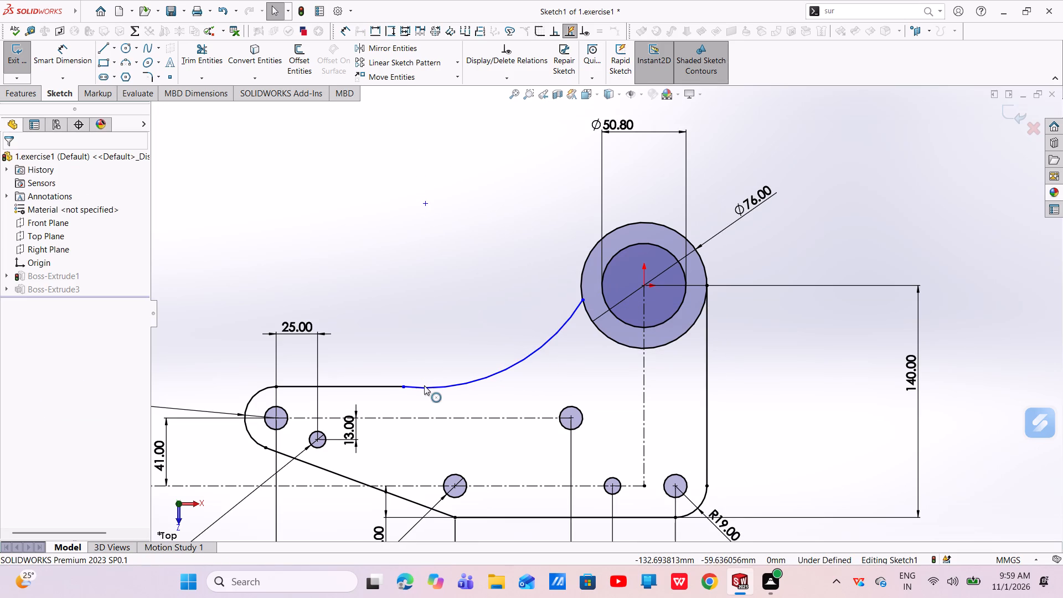
# Apply a tangent relation between the new concave arc and the plate's horizontal edge line.
pyautogui.click(424, 385)
pyautogui.keyDown('ctrl'); pyautogui.click(385, 389); pyautogui.keyUp('ctrl')
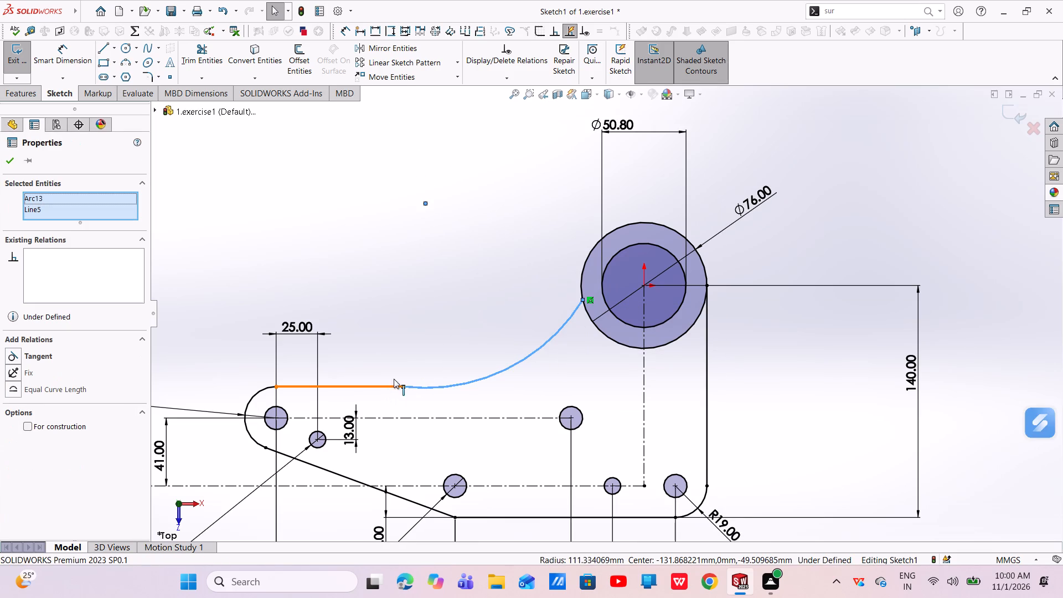
pyautogui.click(415, 345)
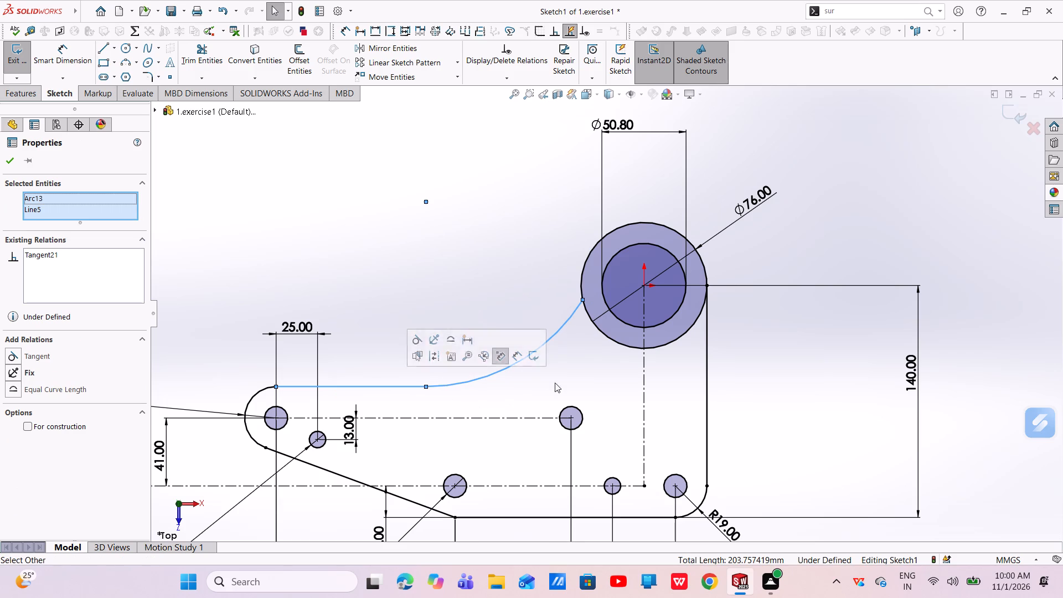
pyautogui.press('Escape')
pyautogui.press('Escape')
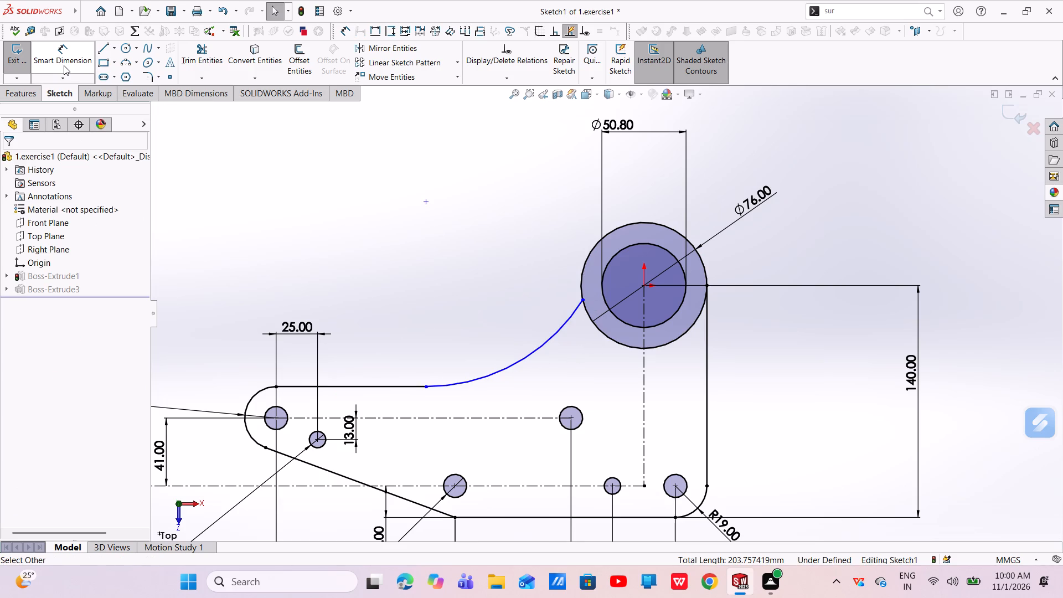
# Apply a tangent relation between the concave arc and the 76 mm circle.
pyautogui.click(589, 320)
pyautogui.keyDown('ctrl'); pyautogui.click(578, 307); pyautogui.keyUp('ctrl')
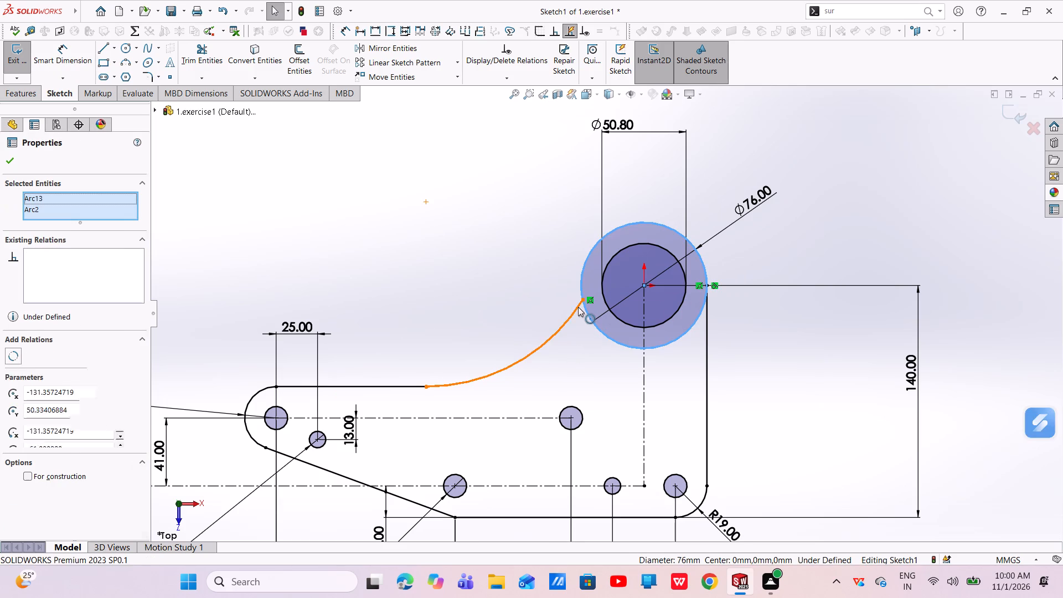
pyautogui.click(621, 260)
pyautogui.press('Escape')
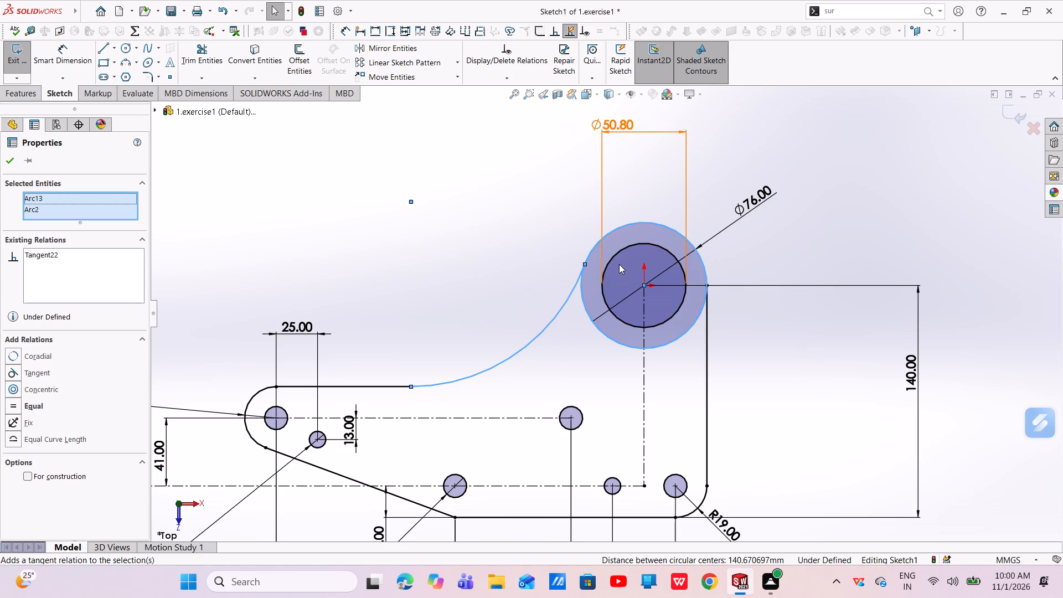
pyautogui.press('Escape')
# Add a radius dimension of 89 mm to the concave arc.
pyautogui.click(85, 47)
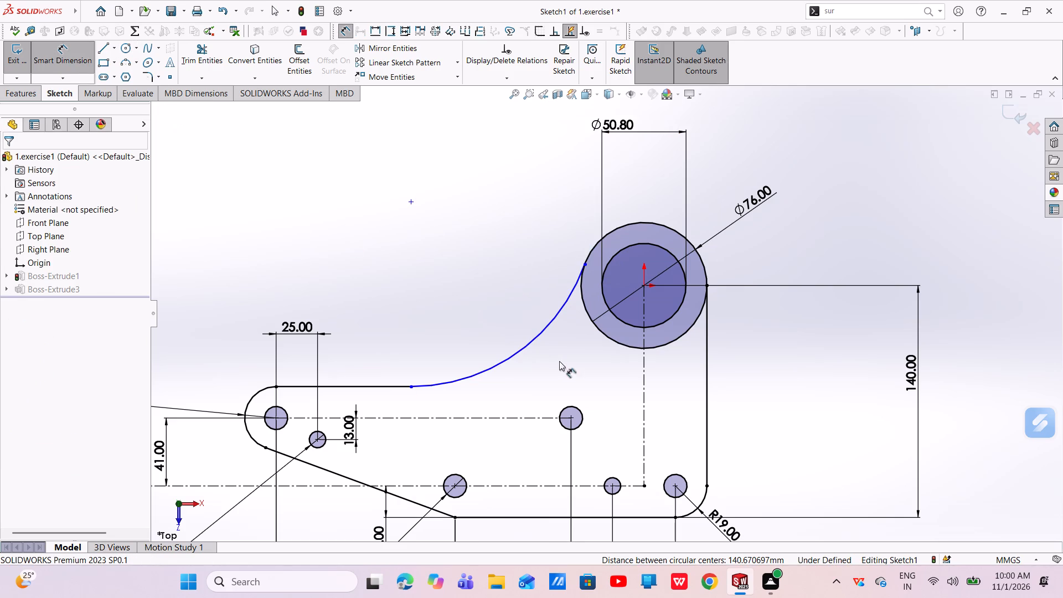
pyautogui.click(534, 339)
pyautogui.click(433, 262)
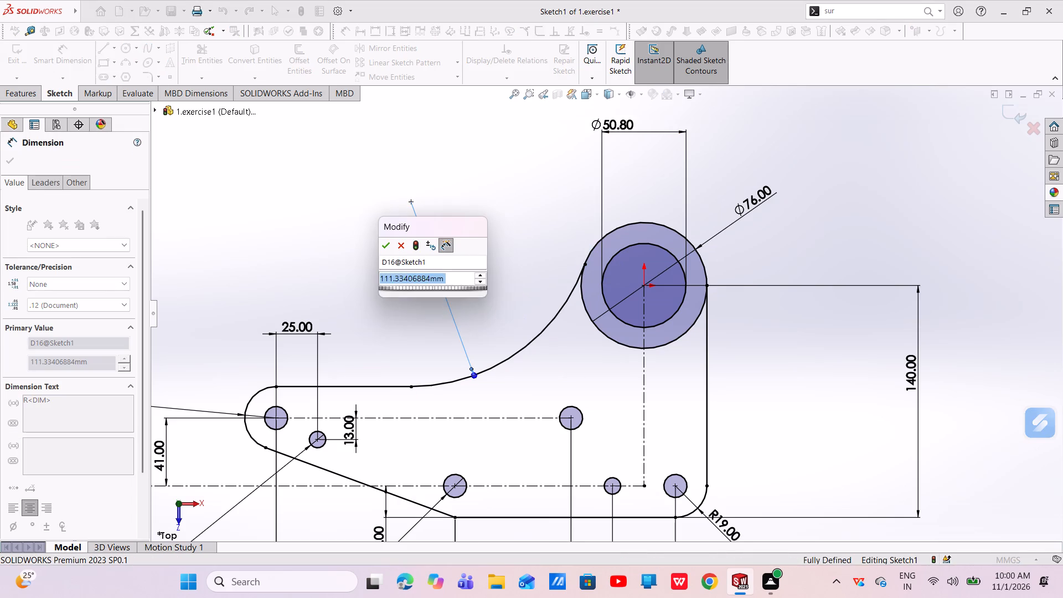
pyautogui.press('BackSpace')
pyautogui.write('89')
pyautogui.press('Return')
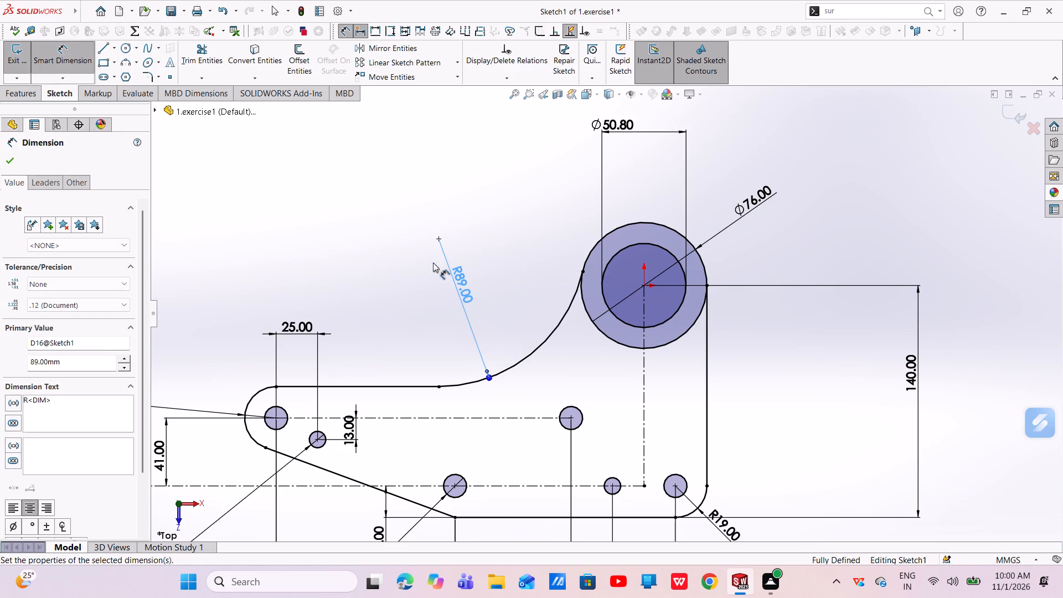
pyautogui.press('Escape')
pyautogui.press('Escape')
pyautogui.press('Escape')
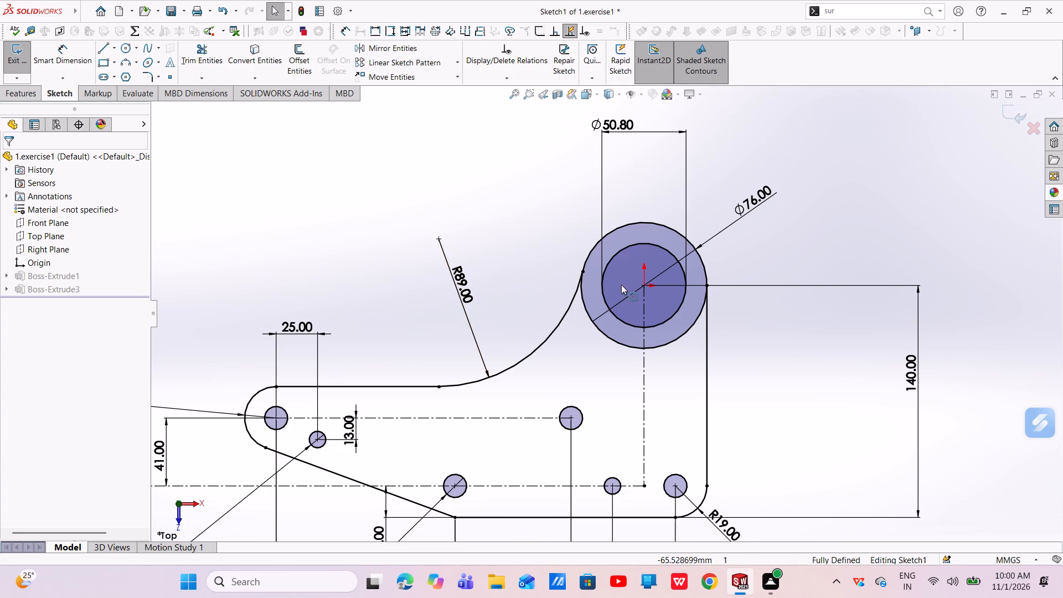
# Exit the plate sketch and rebuild the part, continuing past the Sketch2 warning.
pyautogui.click(1007, 114)
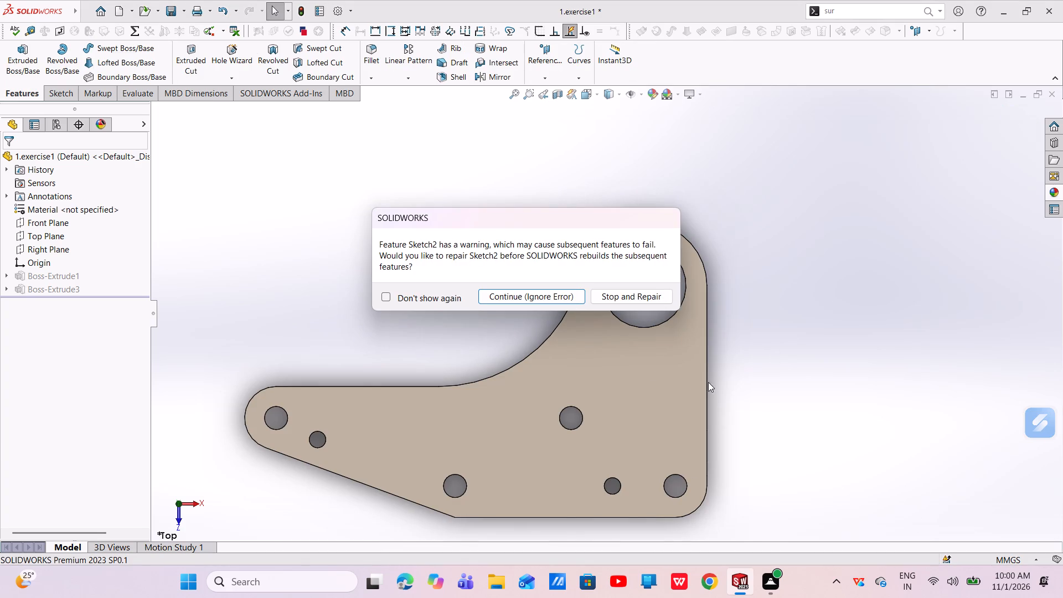
pyautogui.click(531, 301)
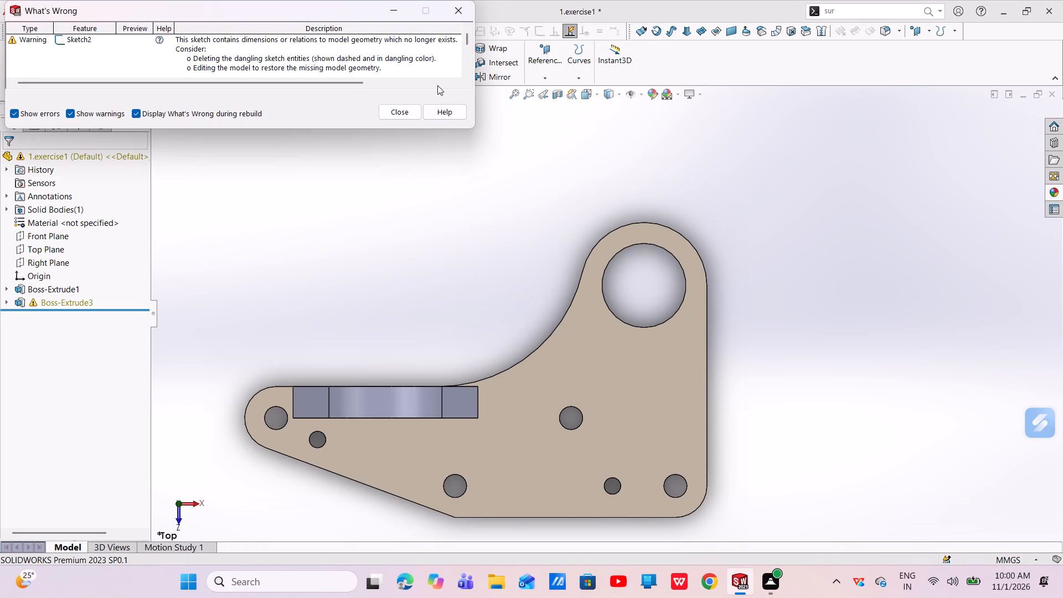
pyautogui.click(456, 7)
# Examine how the tapered upright's base meets the plate edge where the concave arc begins.
pyautogui.scroll(1, 492, 376)
pyautogui.scroll(-2, 500, 378)
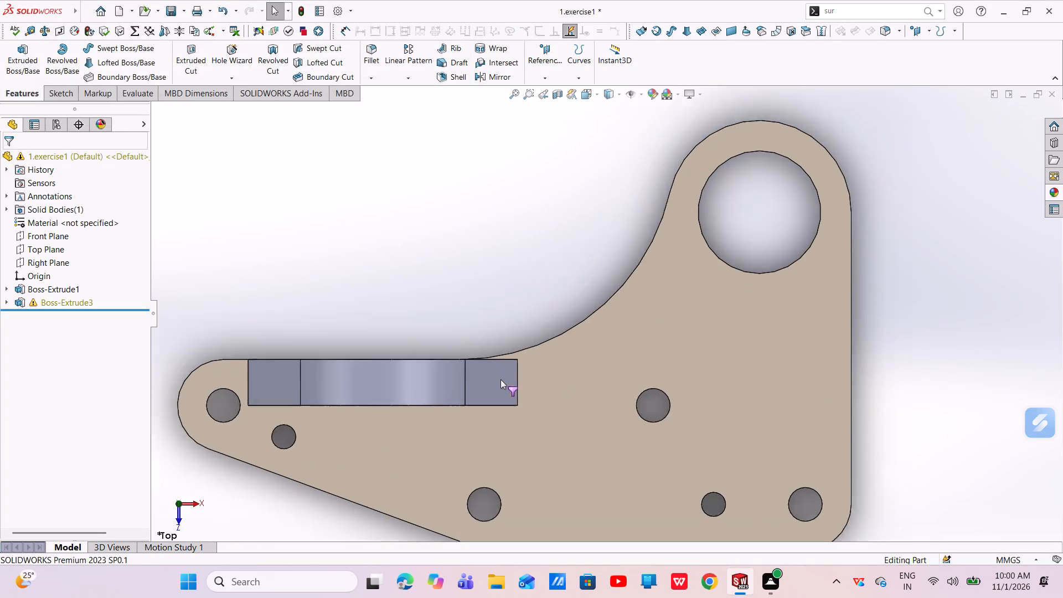
pyautogui.scroll(-2, 500, 379)
pyautogui.moveTo(499, 393); pyautogui.dragTo(502, 431, button='middle')
pyautogui.scroll(-3, 492, 327)
pyautogui.scroll(2, 492, 327)
pyautogui.moveTo(554, 347); pyautogui.dragTo(548, 351, button='middle')
pyautogui.scroll(1, 554, 347)
pyautogui.scroll(-4, 577, 307)
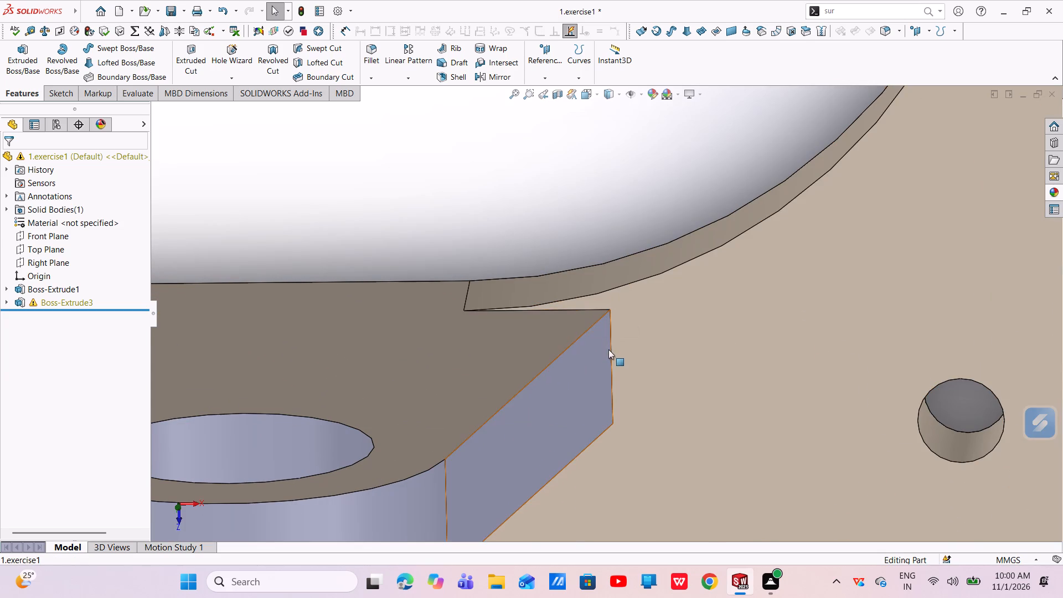
pyautogui.scroll(3, 609, 349)
pyautogui.scroll(4, 655, 359)
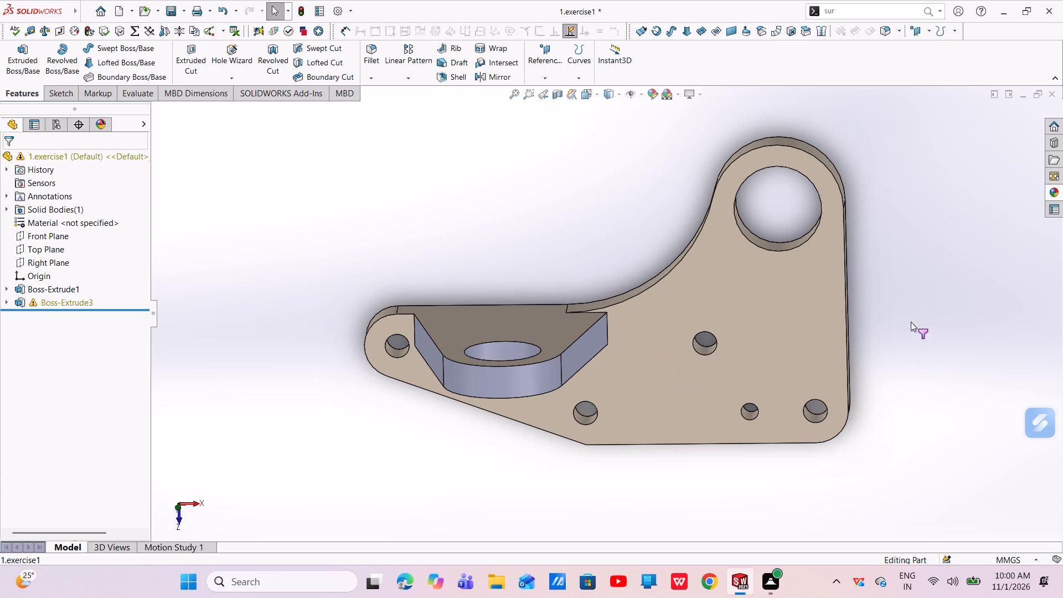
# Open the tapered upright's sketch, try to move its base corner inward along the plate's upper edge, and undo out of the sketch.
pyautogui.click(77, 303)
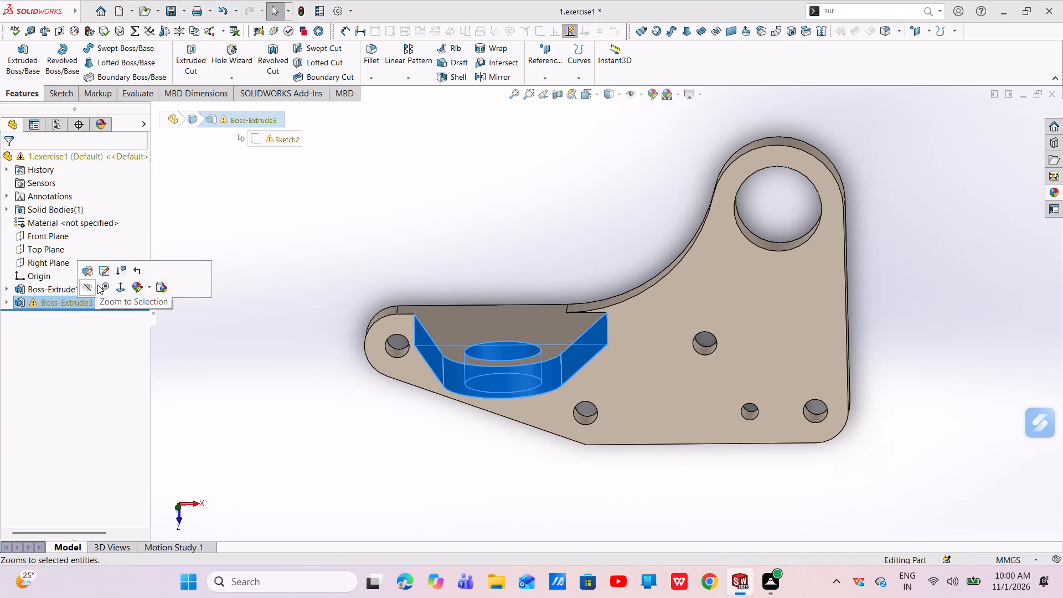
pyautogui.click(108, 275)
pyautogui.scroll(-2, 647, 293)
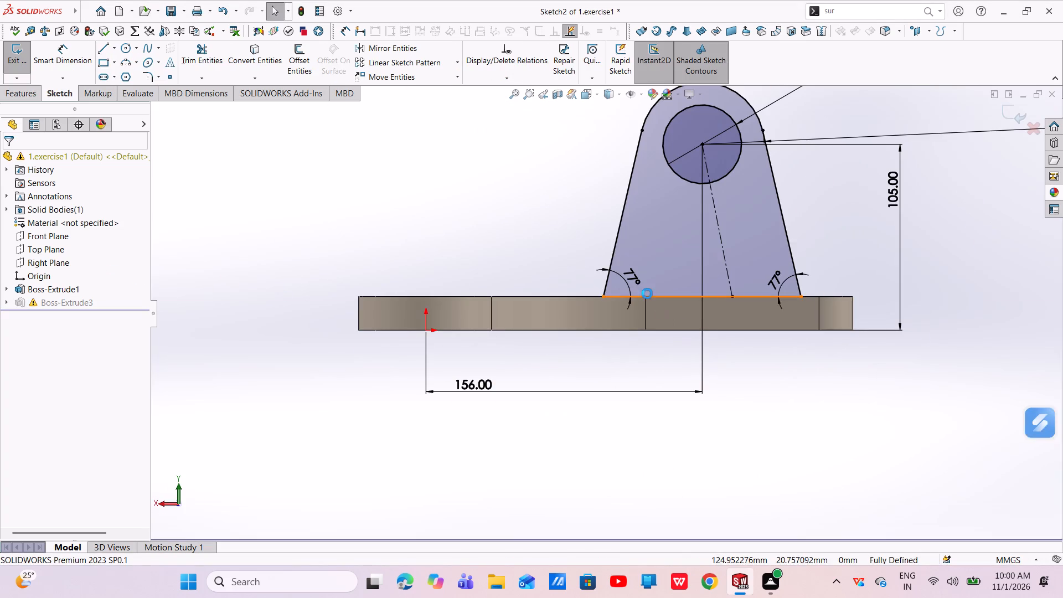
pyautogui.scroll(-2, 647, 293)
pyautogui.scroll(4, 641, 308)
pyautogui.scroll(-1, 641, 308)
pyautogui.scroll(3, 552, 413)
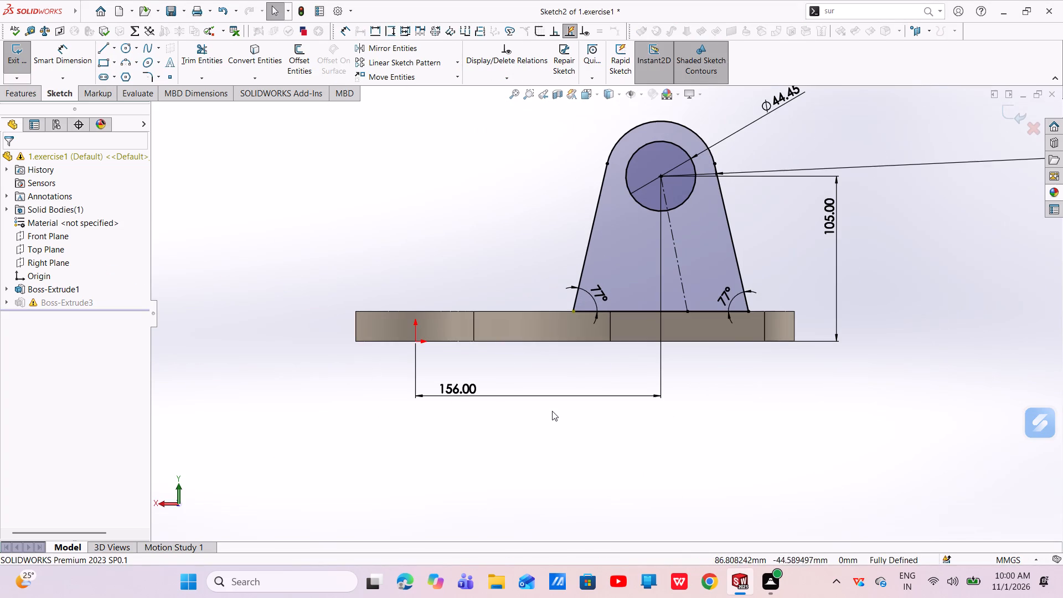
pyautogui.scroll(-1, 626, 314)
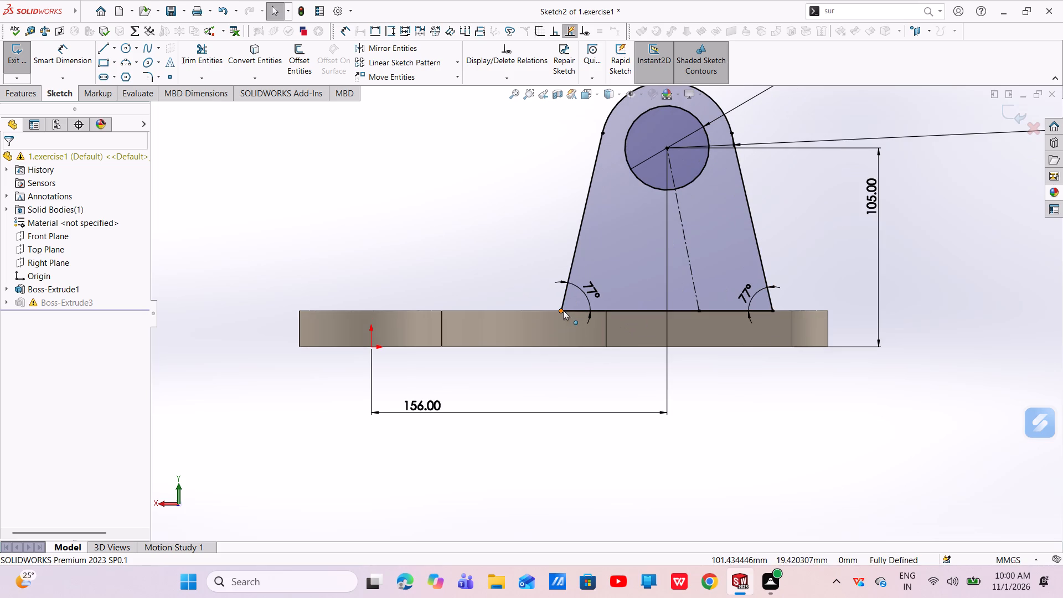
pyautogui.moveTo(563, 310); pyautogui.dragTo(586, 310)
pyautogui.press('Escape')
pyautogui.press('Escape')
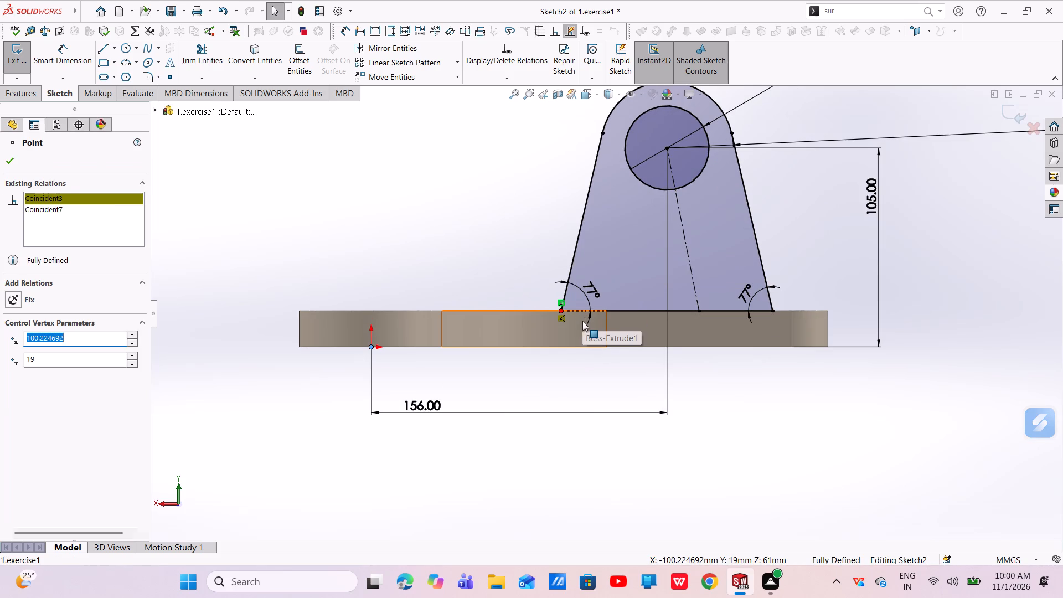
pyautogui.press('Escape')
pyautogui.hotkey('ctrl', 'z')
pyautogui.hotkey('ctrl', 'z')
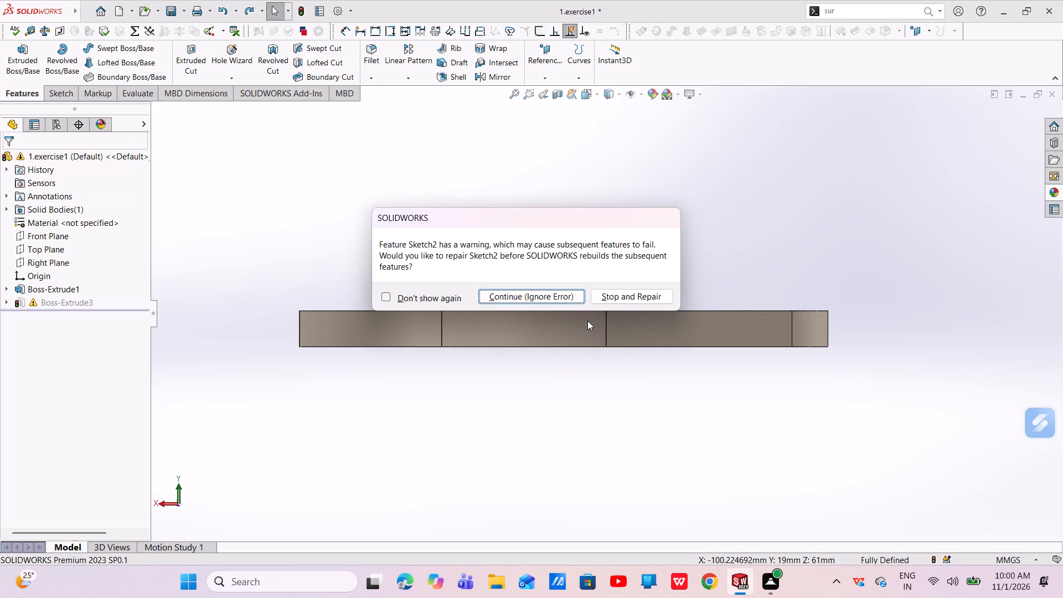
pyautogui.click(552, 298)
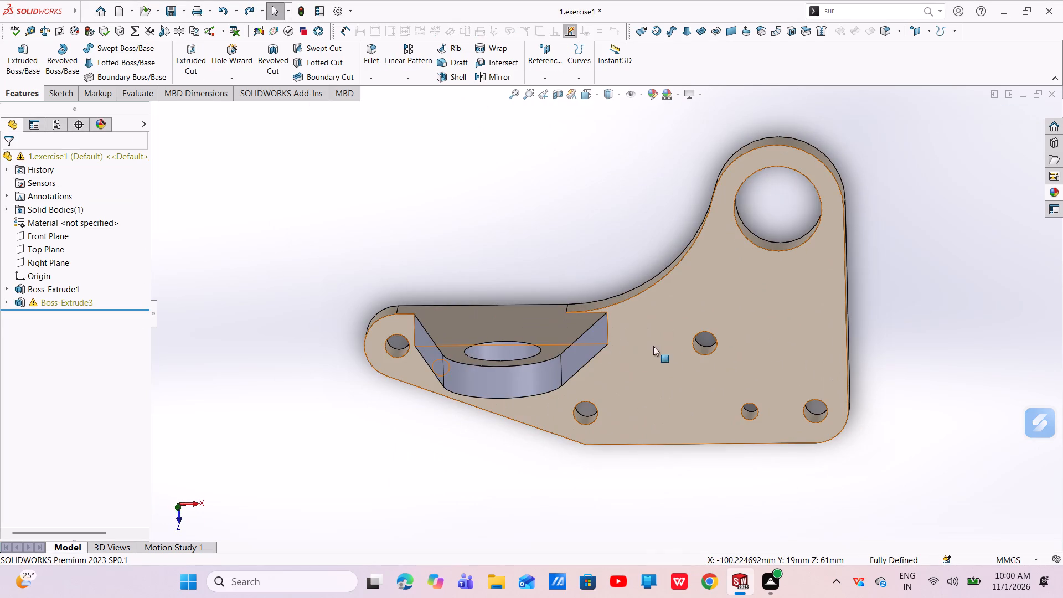
# Open the plate's sketch and try to move the junction of the upper edge and the concave arc toward the large circle.
pyautogui.click(68, 290)
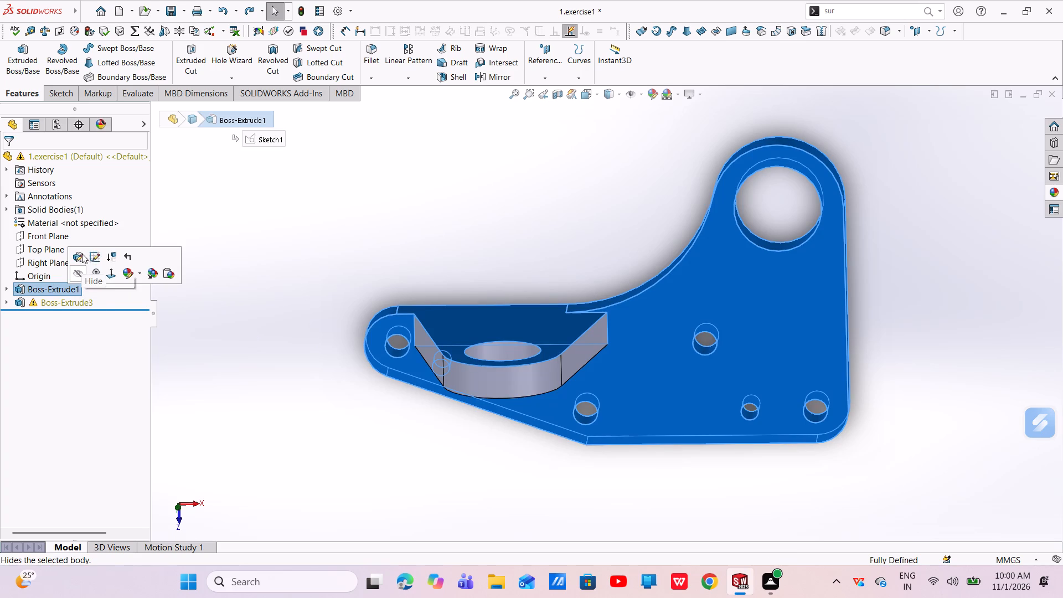
pyautogui.click(92, 255)
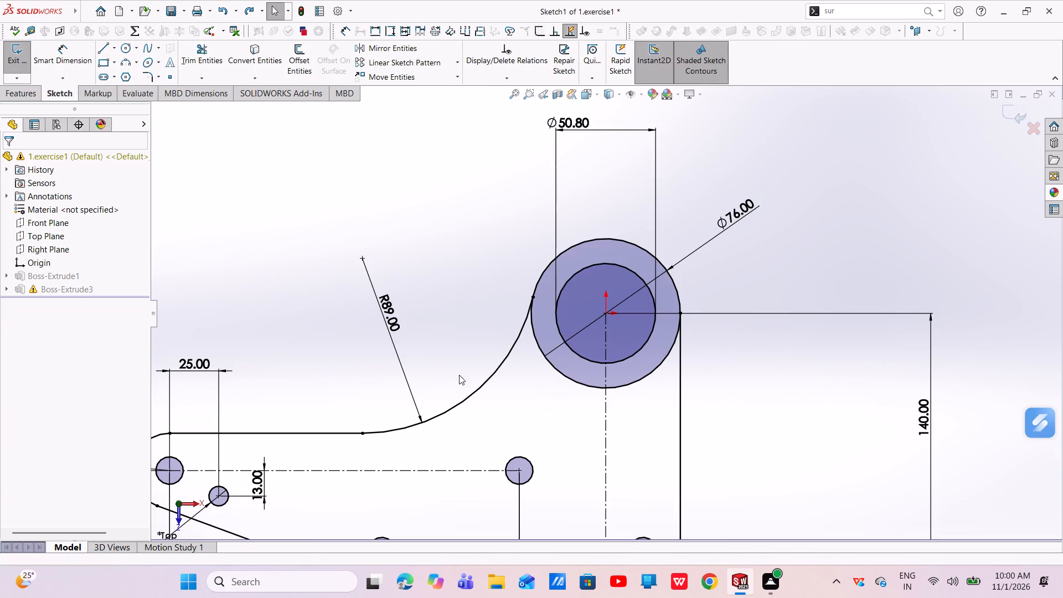
pyautogui.scroll(3, 451, 394)
pyautogui.scroll(-4, 468, 393)
pyautogui.moveTo(497, 348); pyautogui.dragTo(518, 353)
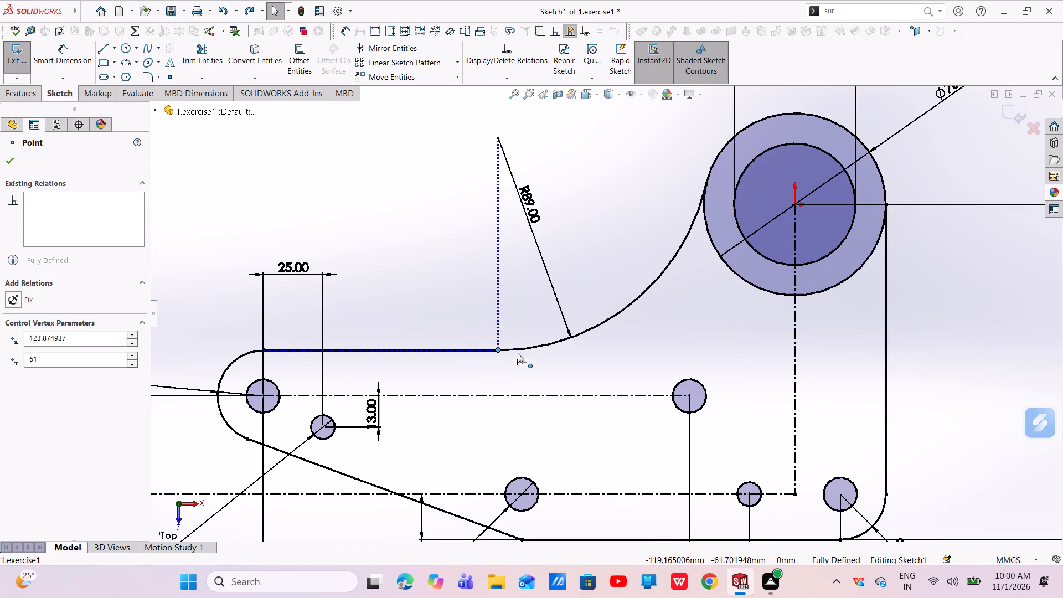
pyautogui.moveTo(518, 353); pyautogui.dragTo(527, 354)
pyautogui.press('Escape')
pyautogui.press('Escape')
# Delete the 89 mm concave arc together with its associated dimension.
pyautogui.click(625, 307)
pyautogui.rightClick(625, 307)
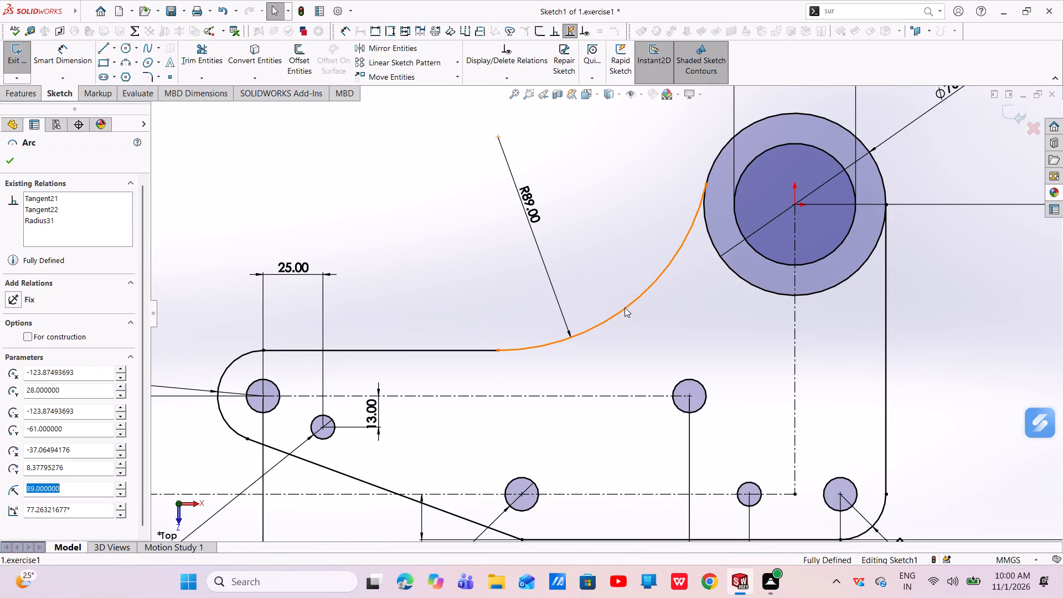
pyautogui.click(636, 508)
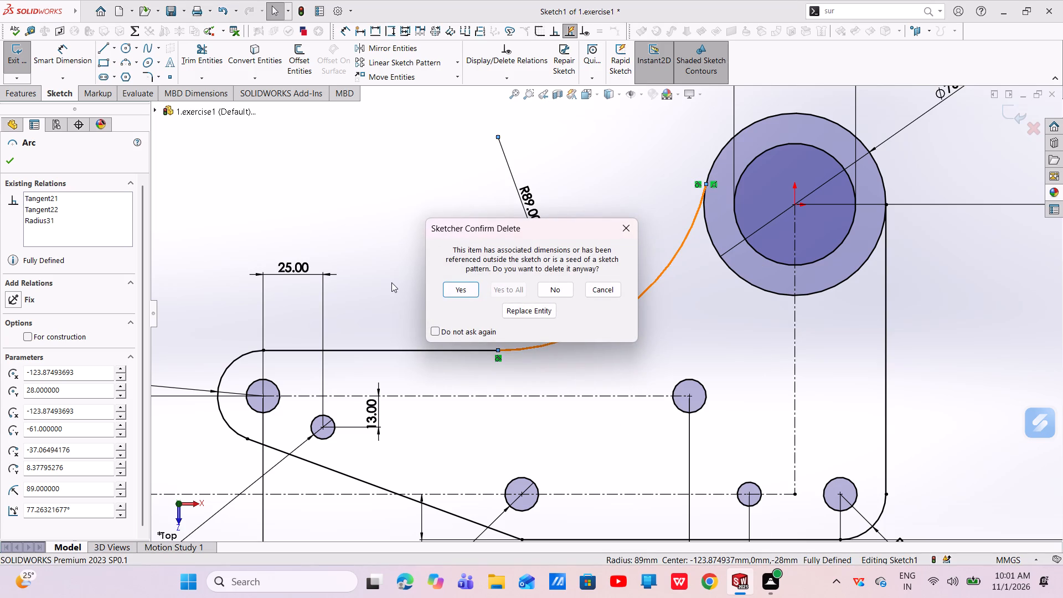
pyautogui.click(465, 289)
# Extend the free end of the plate's horizontal upper edge line toward the large circle, to about 122 mm long.
pyautogui.moveTo(498, 350); pyautogui.dragTo(507, 353)
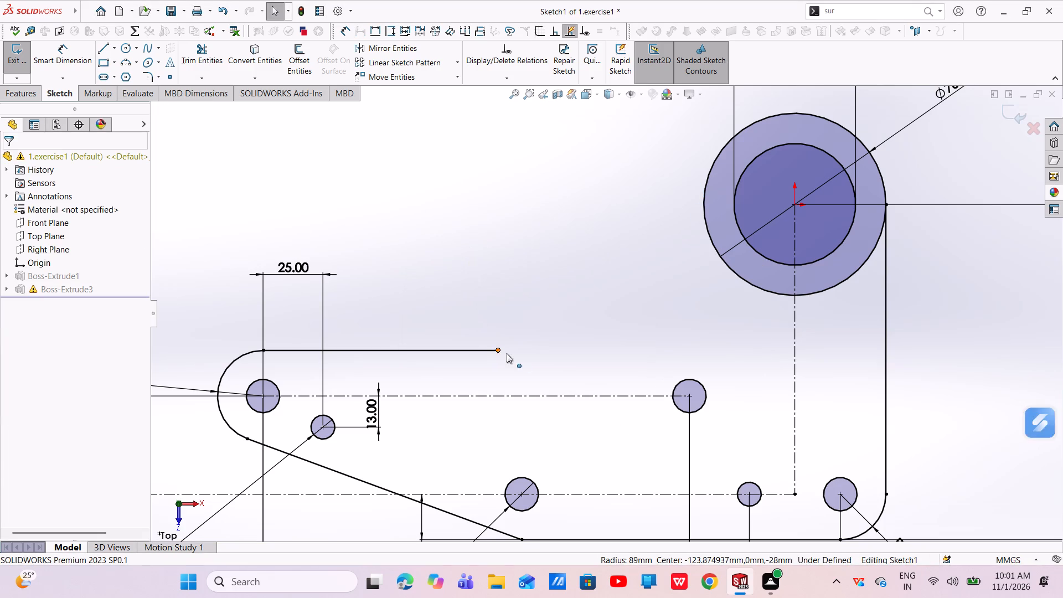
pyautogui.moveTo(507, 353); pyautogui.dragTo(554, 354)
pyautogui.press('Escape')
pyautogui.press('Escape')
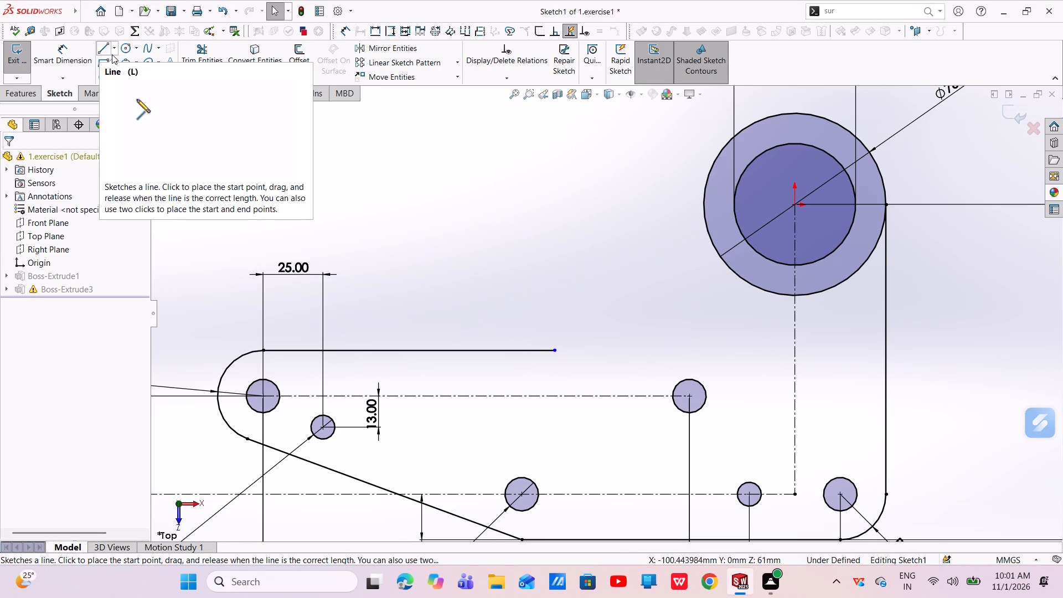
# Sketch a three-point concave arc of about 82 mm radius from the upper edge line's free end to the 76 mm circle.
pyautogui.click(126, 55)
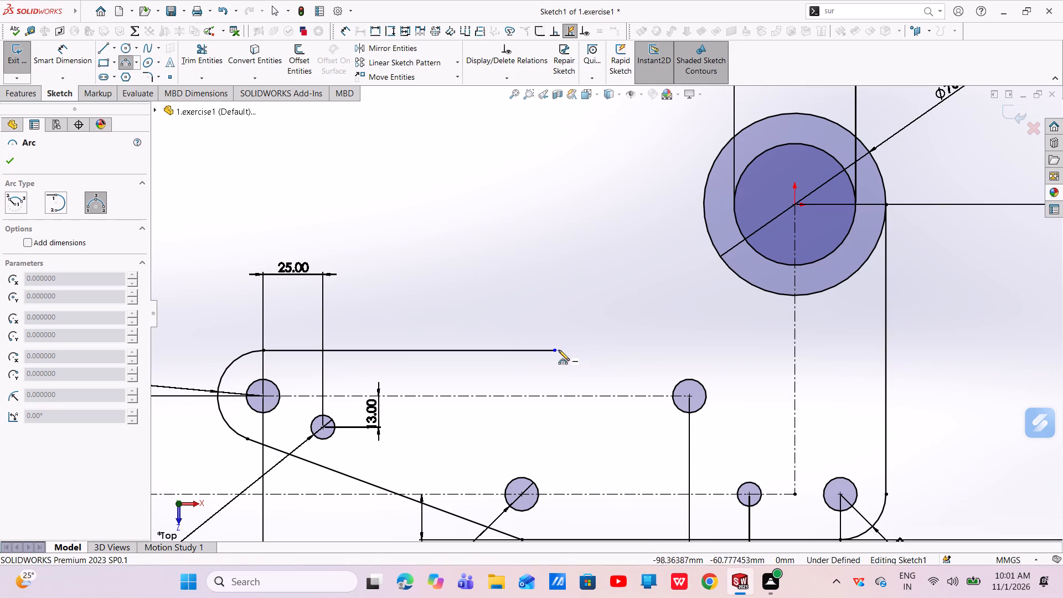
pyautogui.click(555, 349)
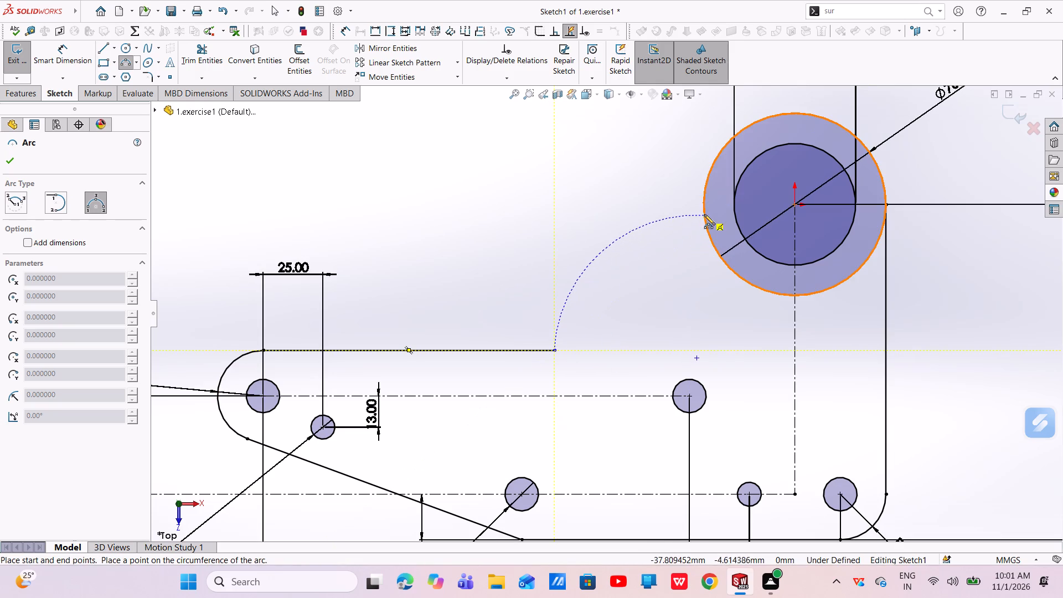
pyautogui.click(704, 213)
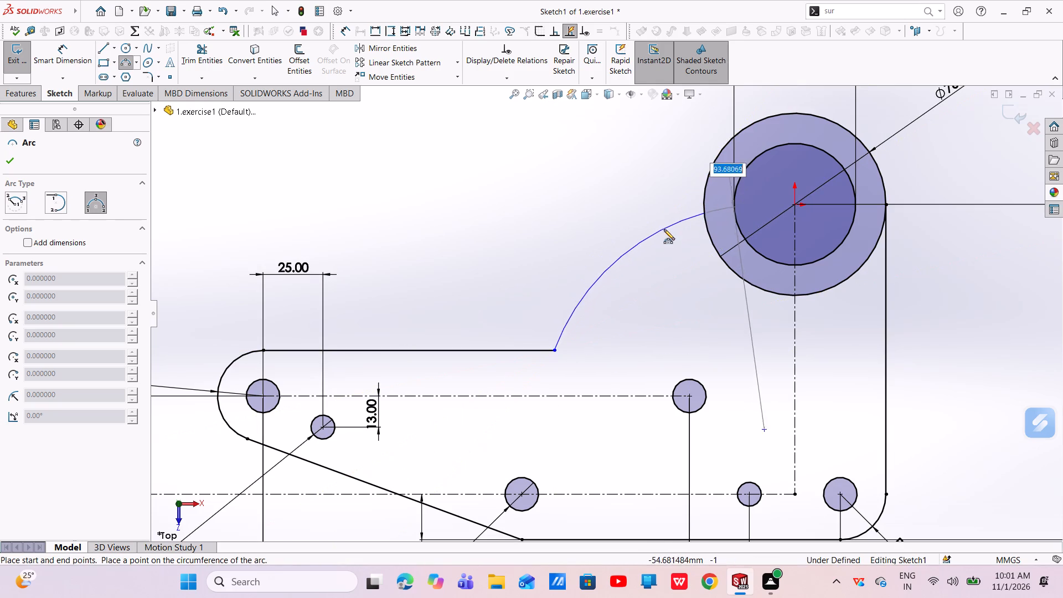
pyautogui.click(683, 260)
pyautogui.rightClick(683, 260)
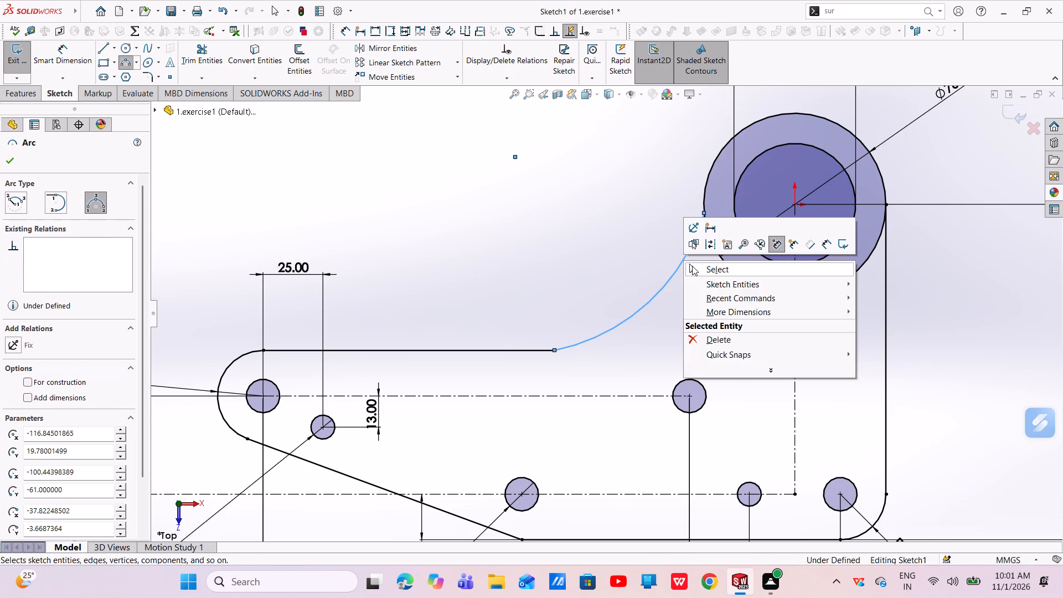
pyautogui.click(693, 266)
# Dimension the new concave arc with a radius of 89 mm.
pyautogui.click(80, 60)
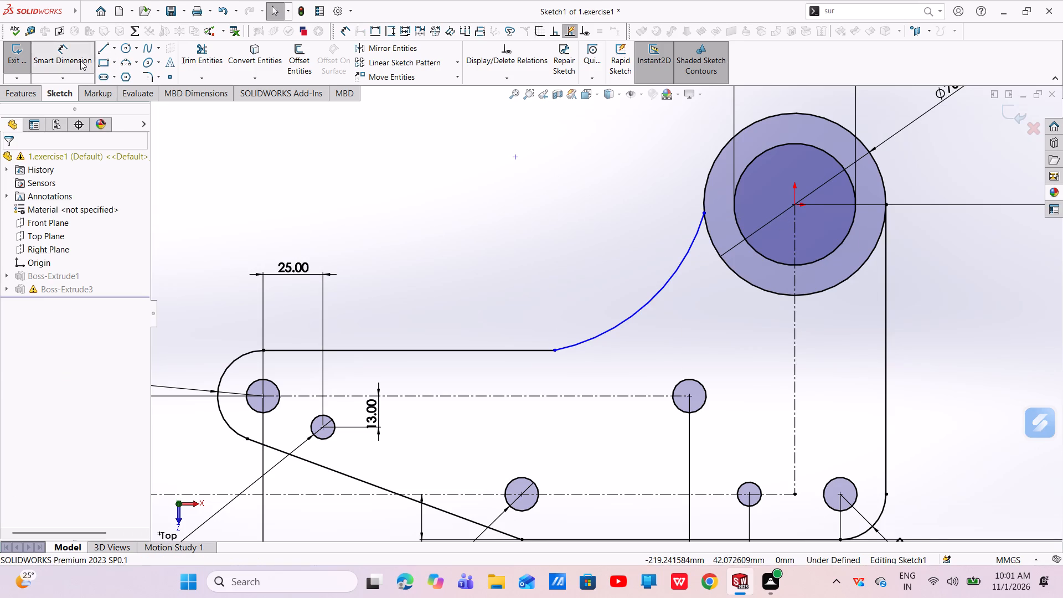
pyautogui.click(647, 305)
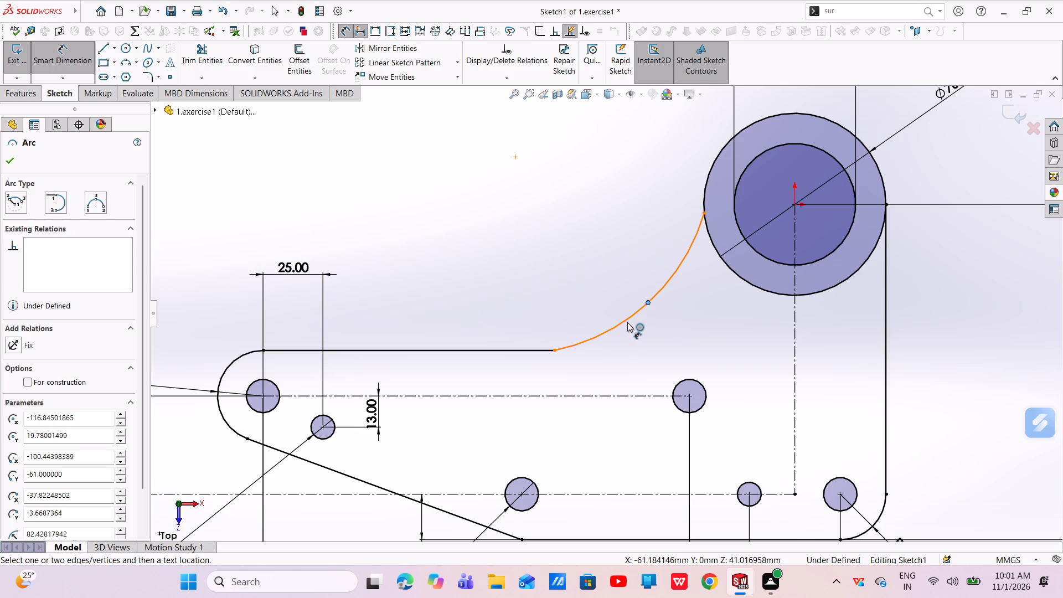
pyautogui.click(625, 318)
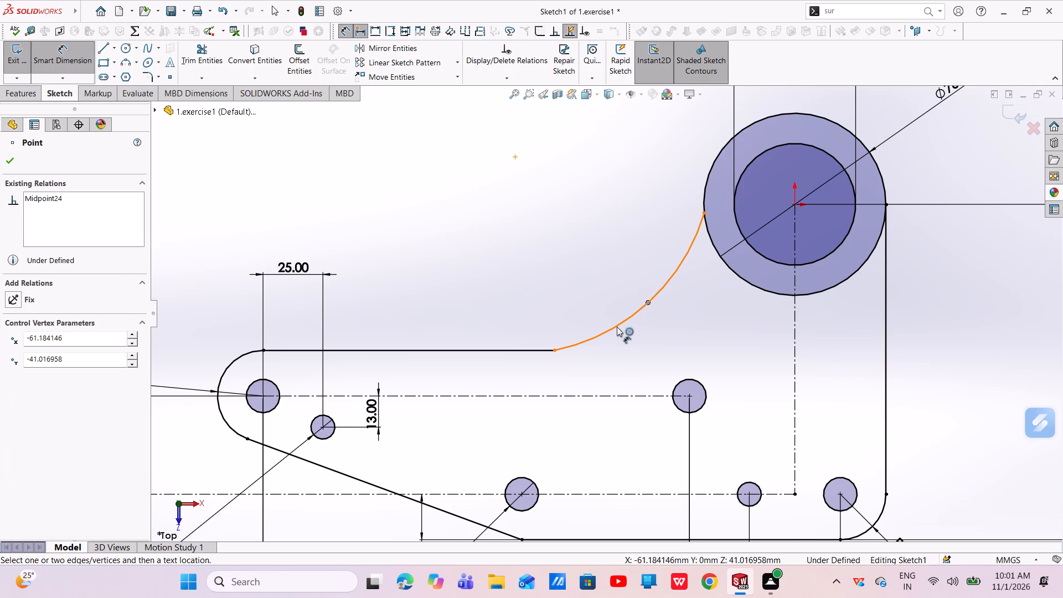
pyautogui.click(616, 326)
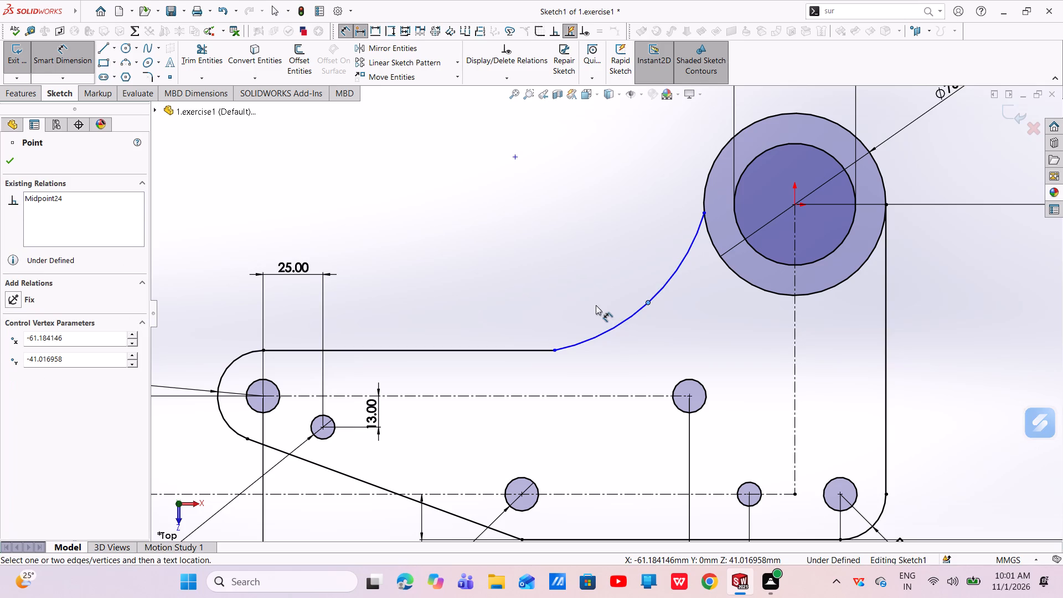
pyautogui.press('Escape')
pyautogui.press('Escape')
pyautogui.click(66, 51)
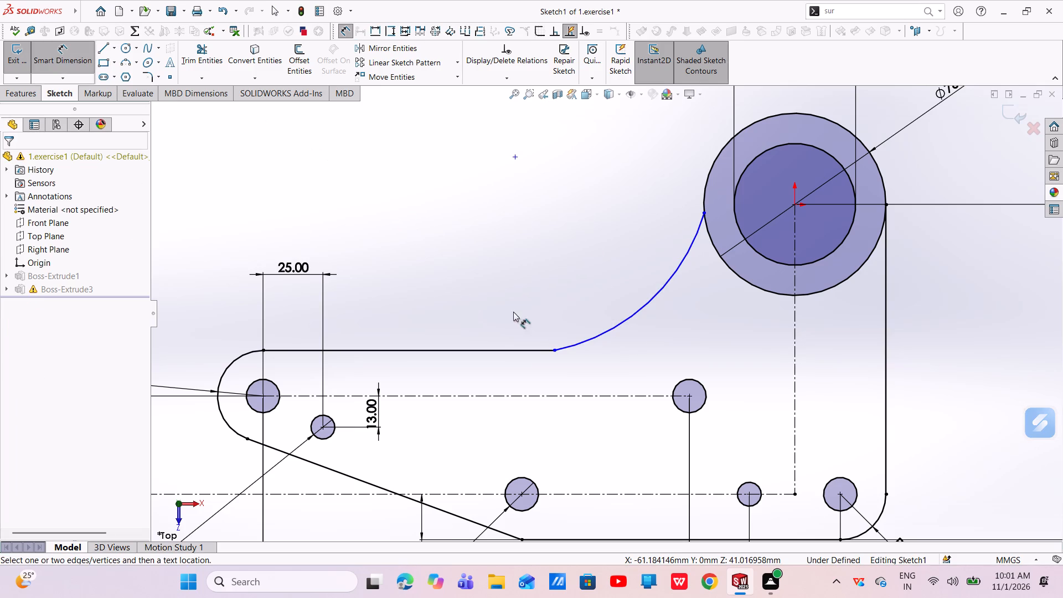
pyautogui.click(590, 338)
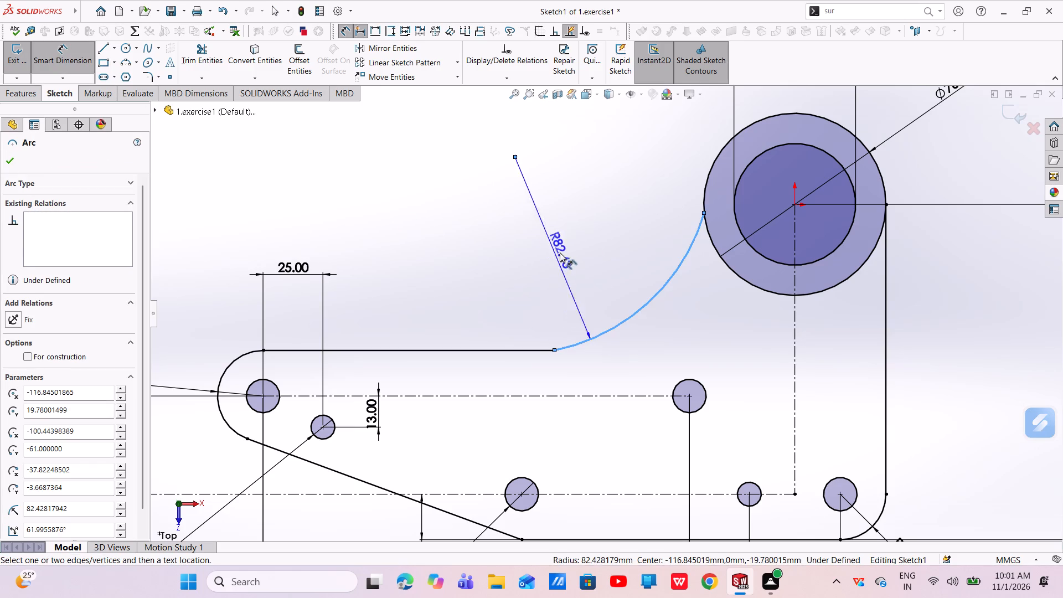
pyautogui.click(605, 248)
pyautogui.press('BackSpace')
pyautogui.press('8')
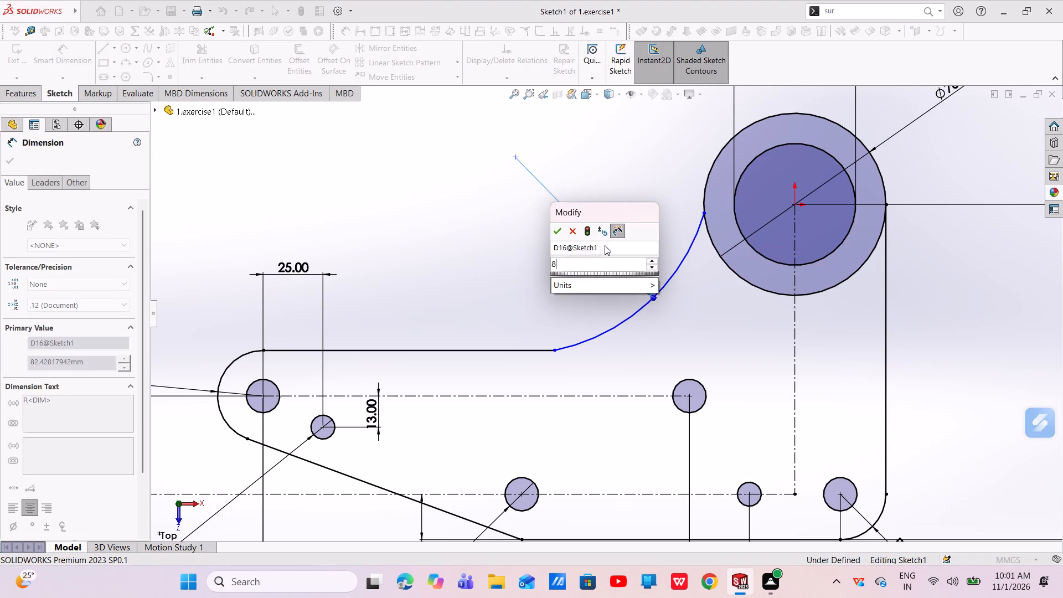
pyautogui.press('9')
pyautogui.press('Return')
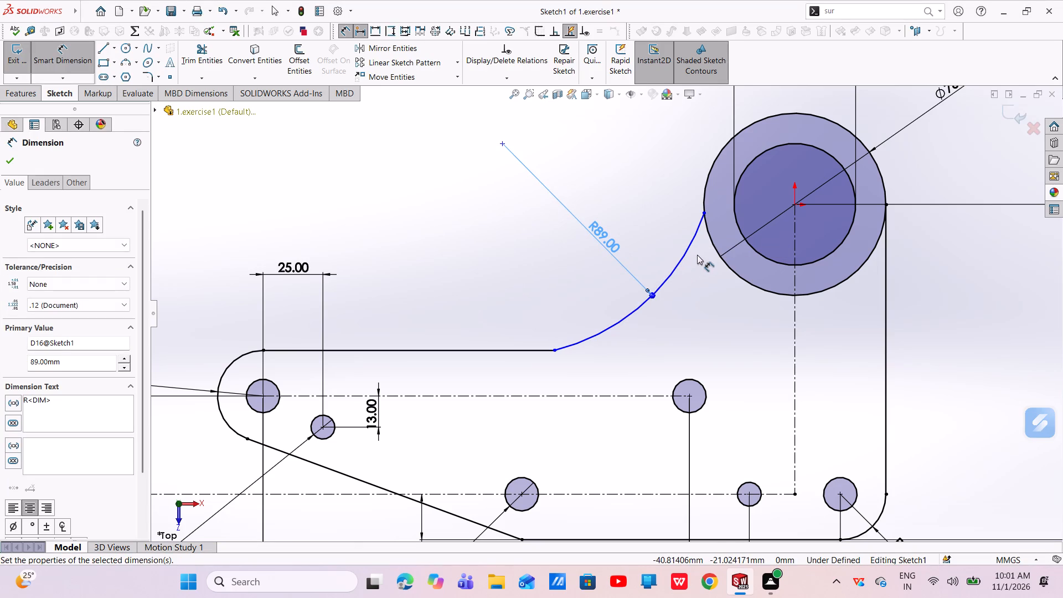
pyautogui.press('Escape')
pyautogui.press('Escape')
# Make the concave arc tangent to the 76 mm circle.
pyautogui.click(706, 222)
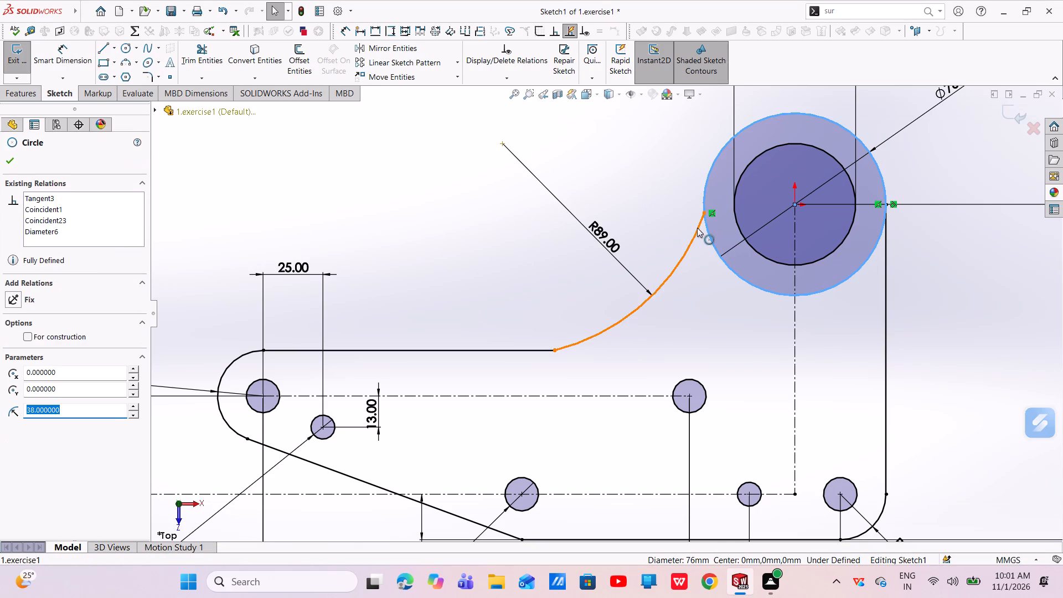
pyautogui.keyDown('ctrl'); pyautogui.click(698, 228); pyautogui.keyUp('ctrl')
pyautogui.click(742, 181)
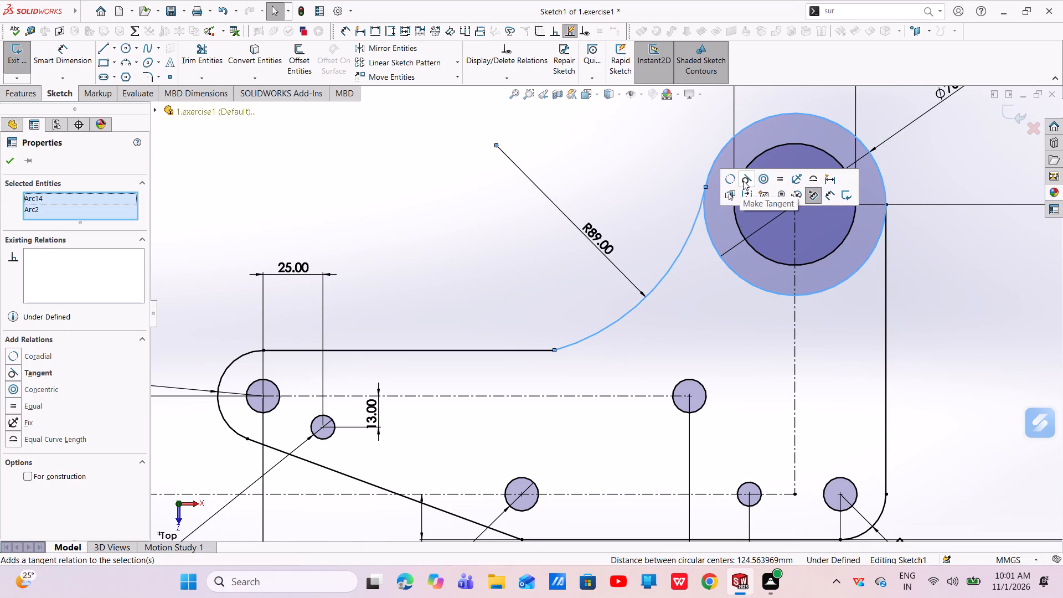
pyautogui.press('Escape')
pyautogui.press('Escape')
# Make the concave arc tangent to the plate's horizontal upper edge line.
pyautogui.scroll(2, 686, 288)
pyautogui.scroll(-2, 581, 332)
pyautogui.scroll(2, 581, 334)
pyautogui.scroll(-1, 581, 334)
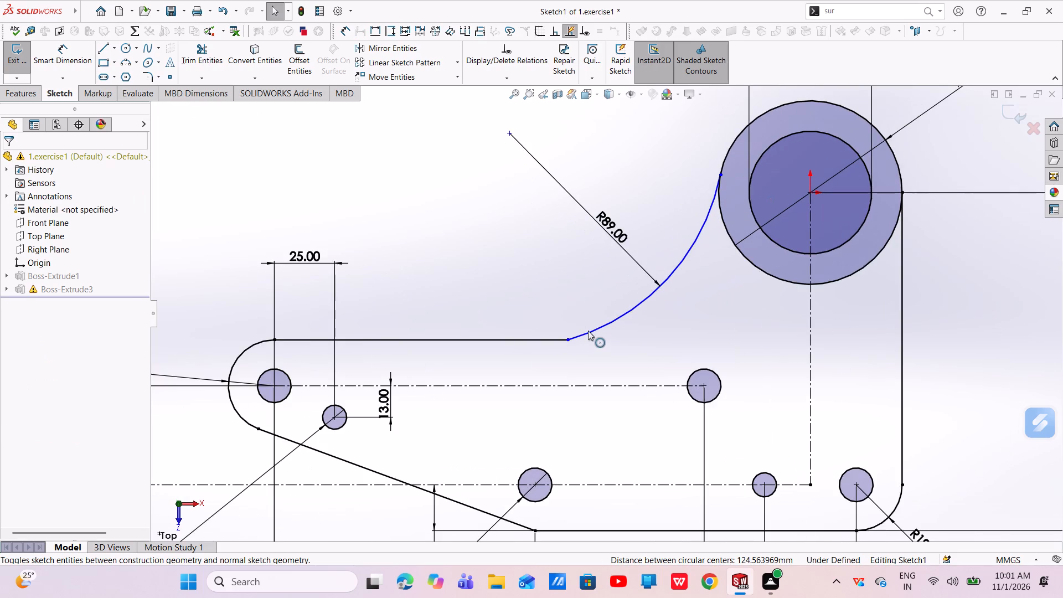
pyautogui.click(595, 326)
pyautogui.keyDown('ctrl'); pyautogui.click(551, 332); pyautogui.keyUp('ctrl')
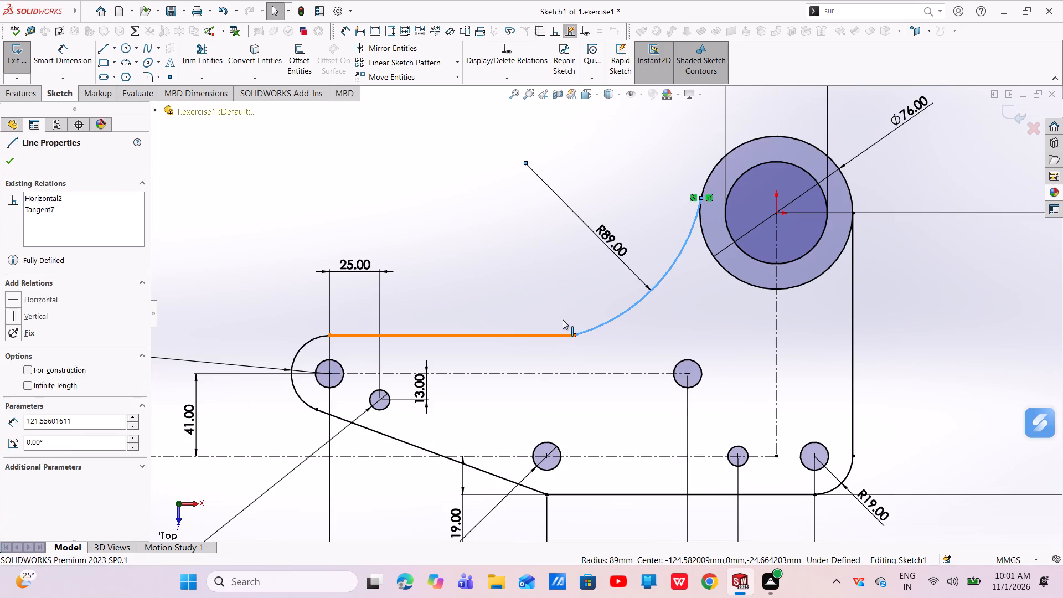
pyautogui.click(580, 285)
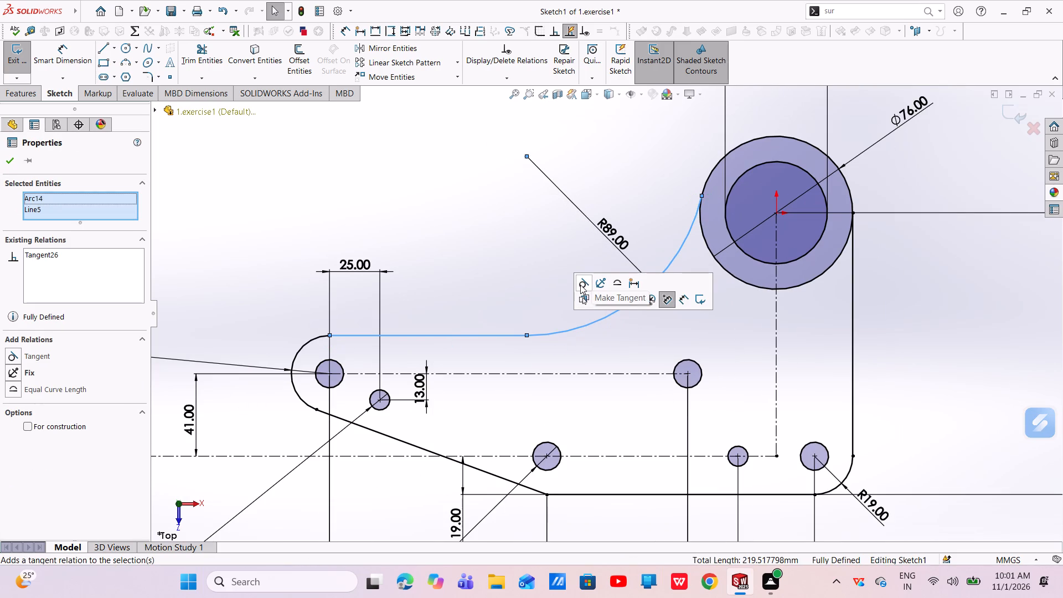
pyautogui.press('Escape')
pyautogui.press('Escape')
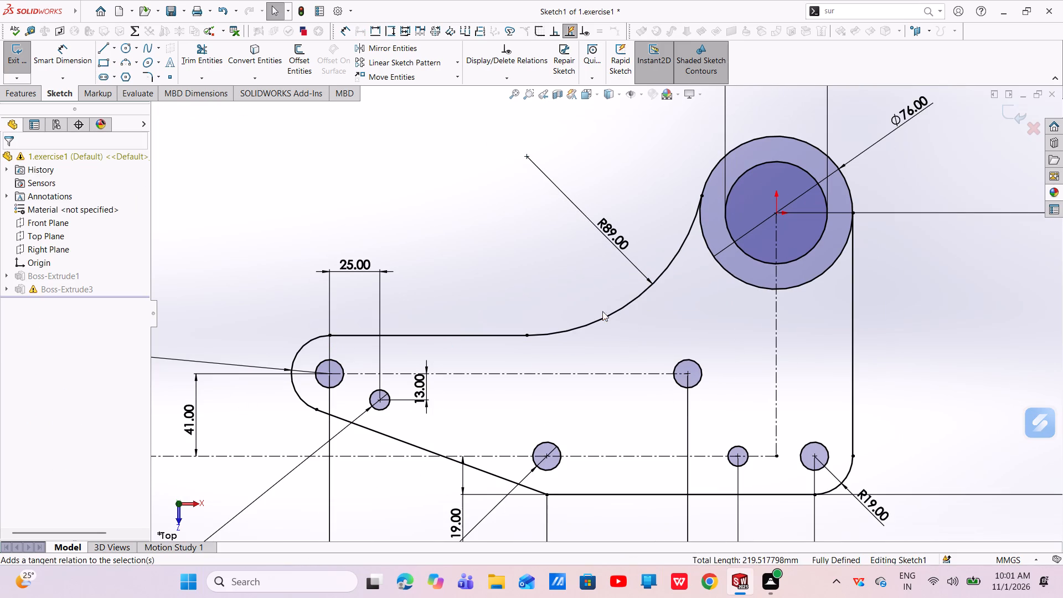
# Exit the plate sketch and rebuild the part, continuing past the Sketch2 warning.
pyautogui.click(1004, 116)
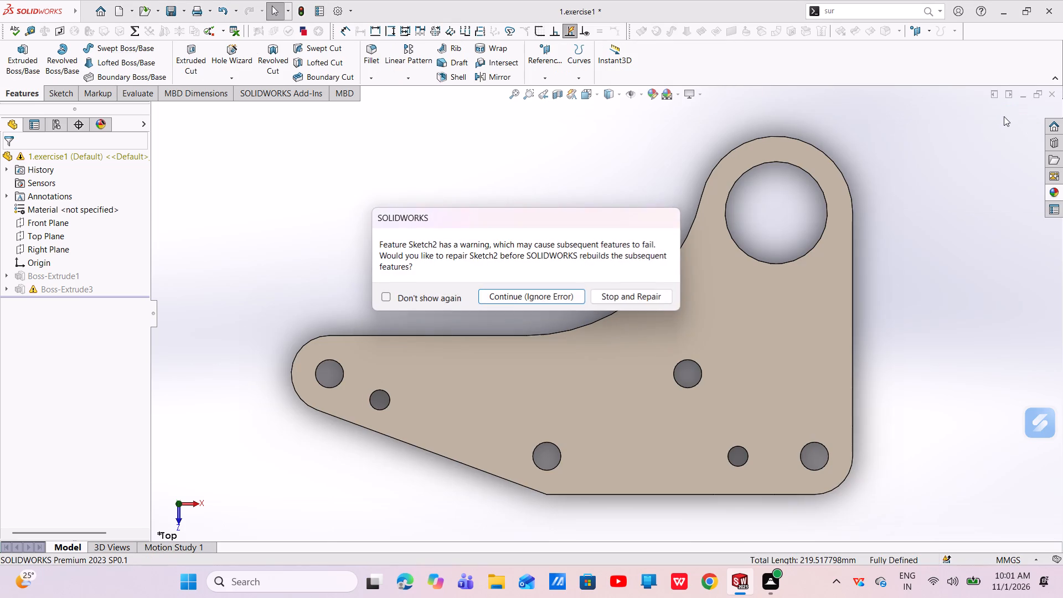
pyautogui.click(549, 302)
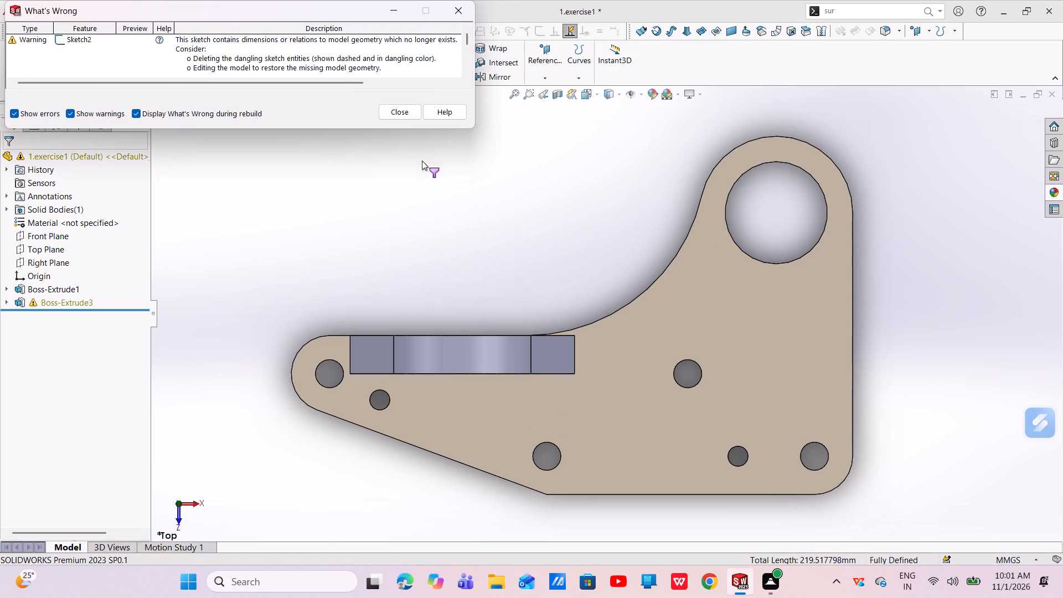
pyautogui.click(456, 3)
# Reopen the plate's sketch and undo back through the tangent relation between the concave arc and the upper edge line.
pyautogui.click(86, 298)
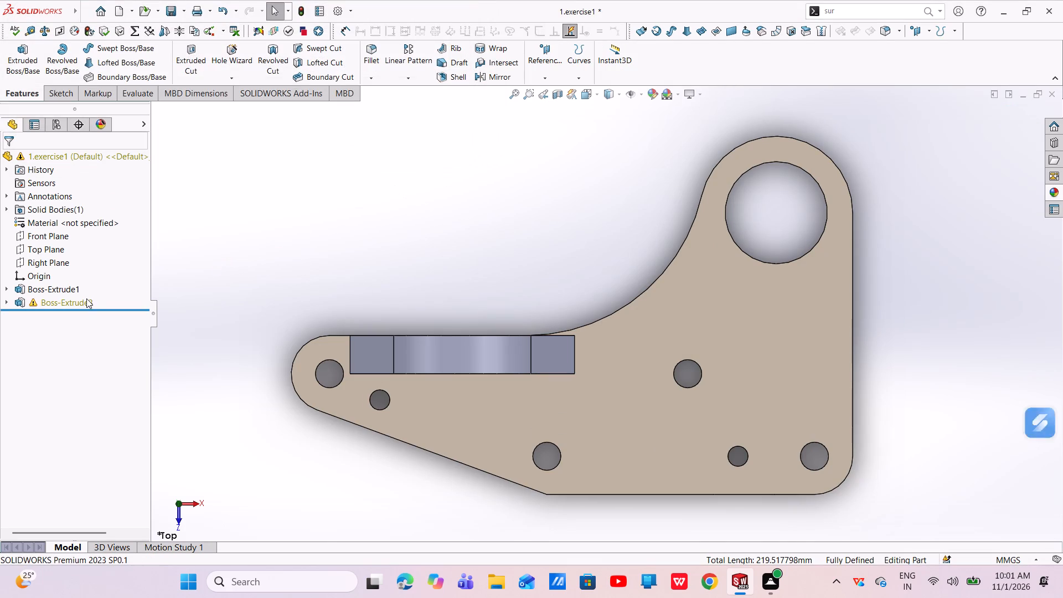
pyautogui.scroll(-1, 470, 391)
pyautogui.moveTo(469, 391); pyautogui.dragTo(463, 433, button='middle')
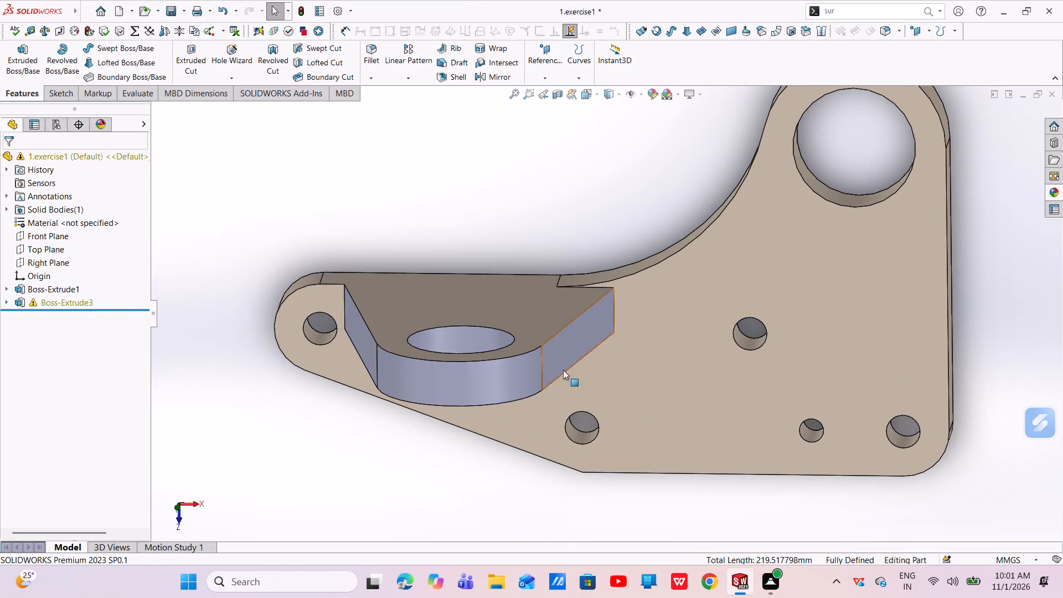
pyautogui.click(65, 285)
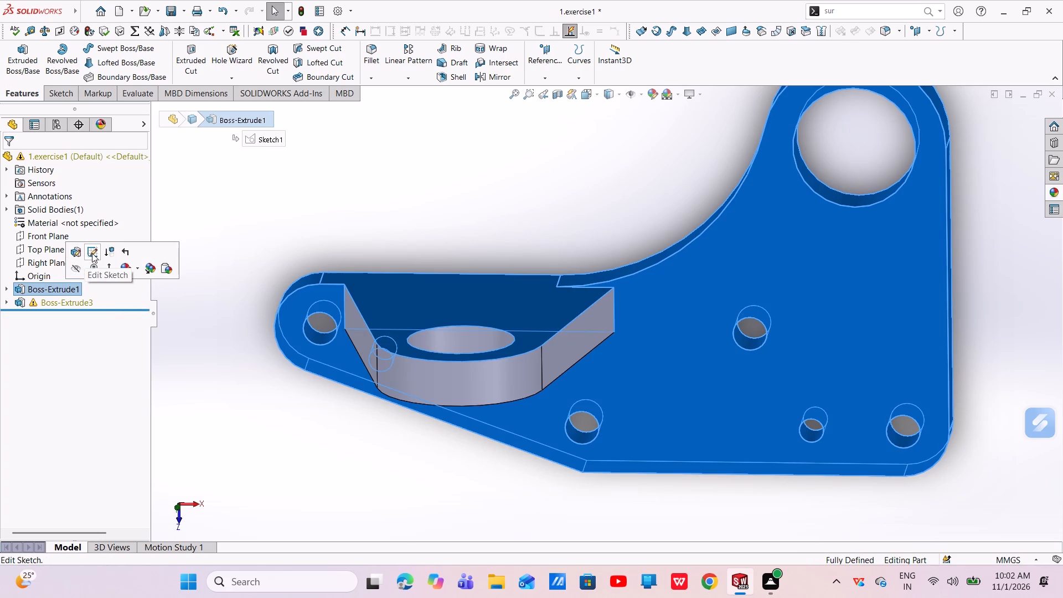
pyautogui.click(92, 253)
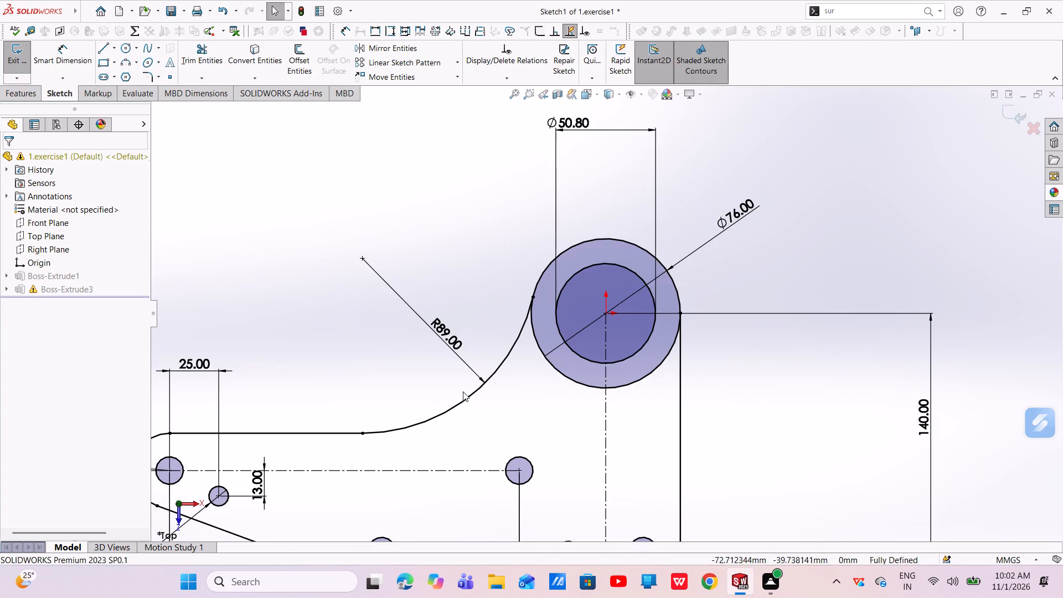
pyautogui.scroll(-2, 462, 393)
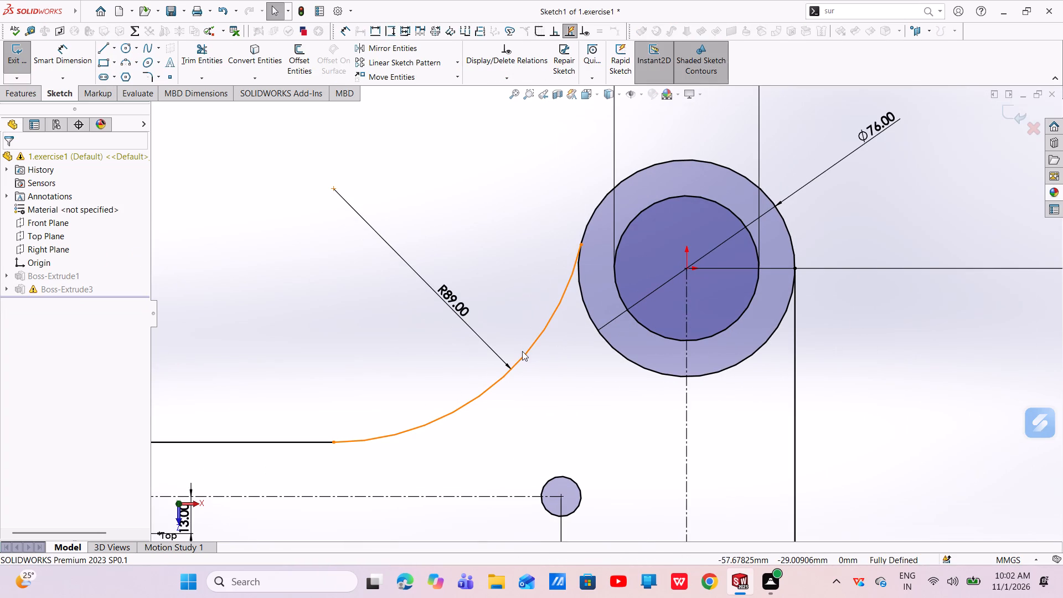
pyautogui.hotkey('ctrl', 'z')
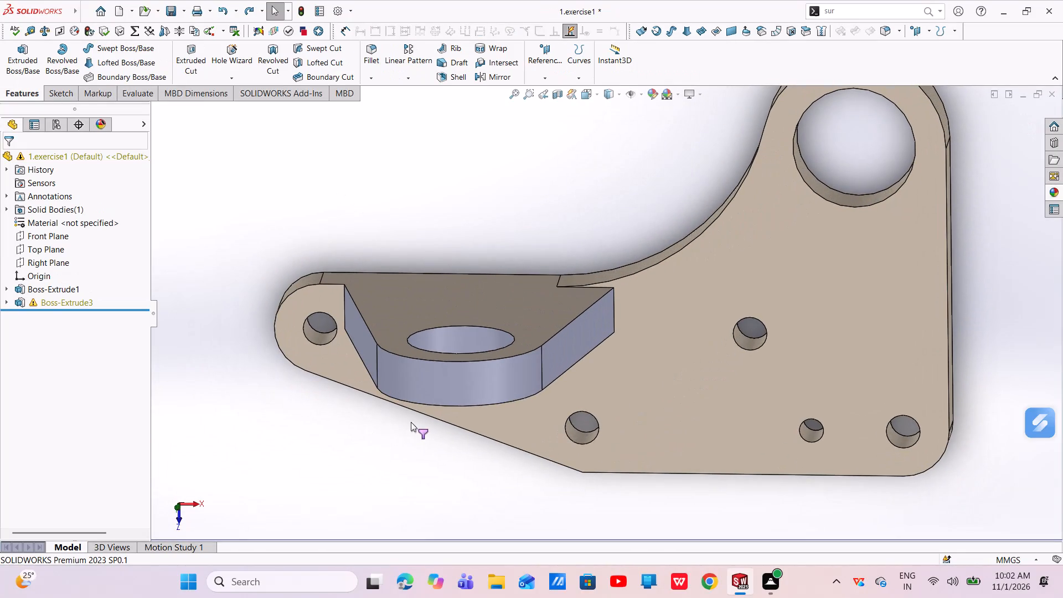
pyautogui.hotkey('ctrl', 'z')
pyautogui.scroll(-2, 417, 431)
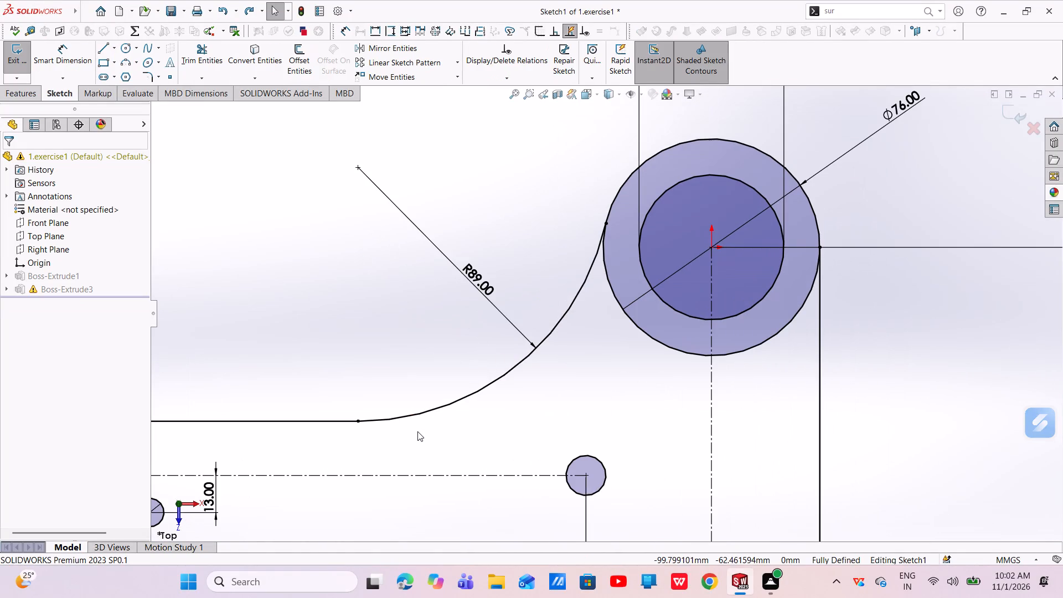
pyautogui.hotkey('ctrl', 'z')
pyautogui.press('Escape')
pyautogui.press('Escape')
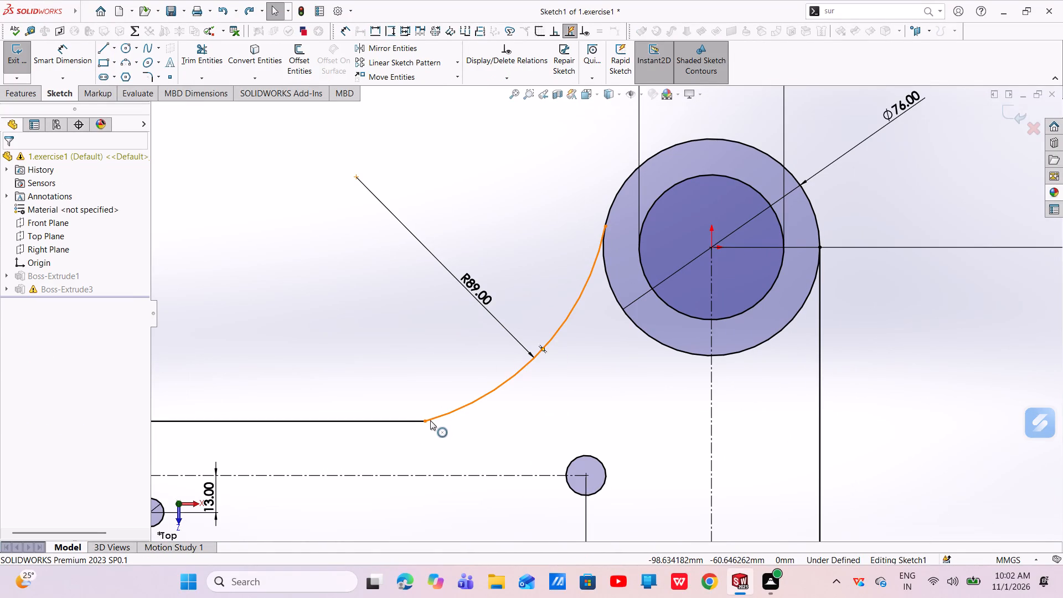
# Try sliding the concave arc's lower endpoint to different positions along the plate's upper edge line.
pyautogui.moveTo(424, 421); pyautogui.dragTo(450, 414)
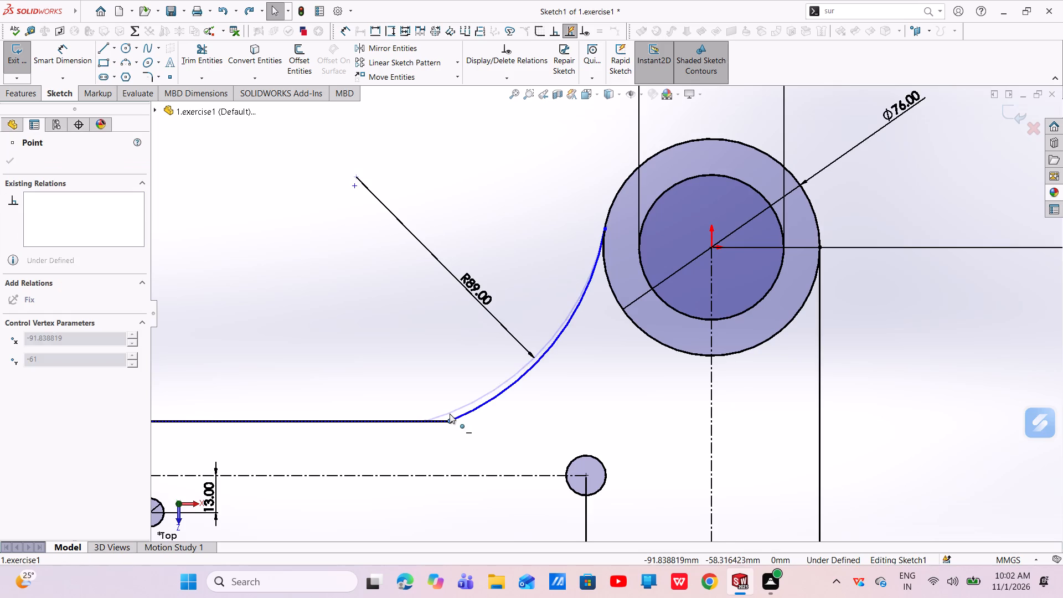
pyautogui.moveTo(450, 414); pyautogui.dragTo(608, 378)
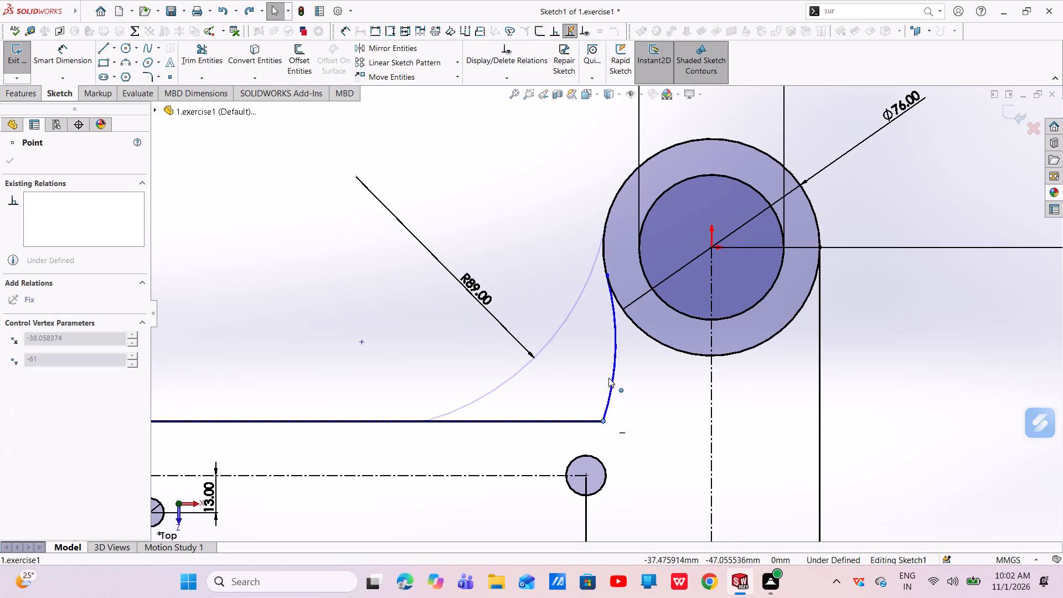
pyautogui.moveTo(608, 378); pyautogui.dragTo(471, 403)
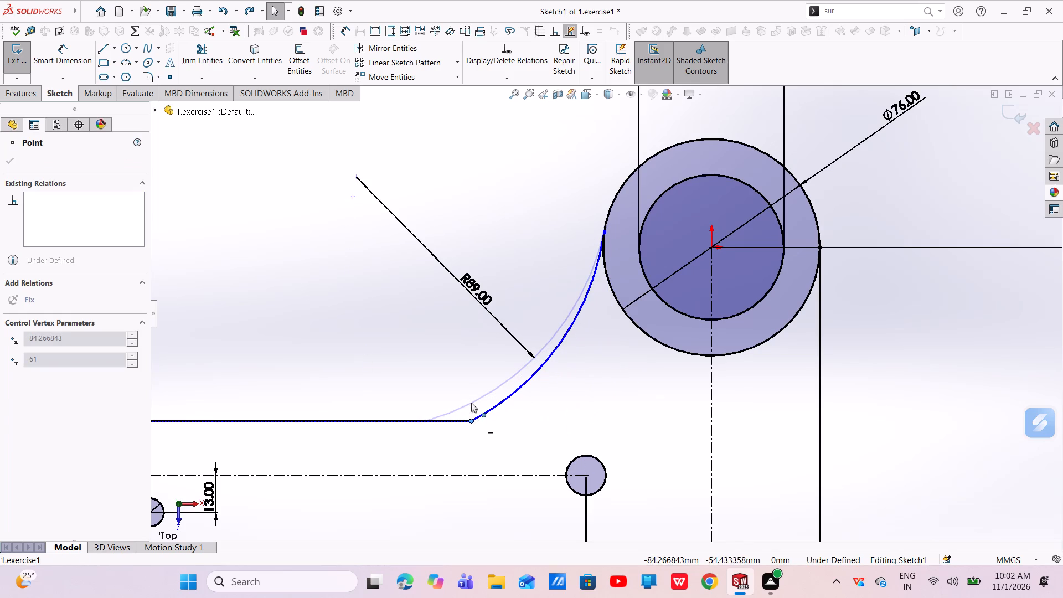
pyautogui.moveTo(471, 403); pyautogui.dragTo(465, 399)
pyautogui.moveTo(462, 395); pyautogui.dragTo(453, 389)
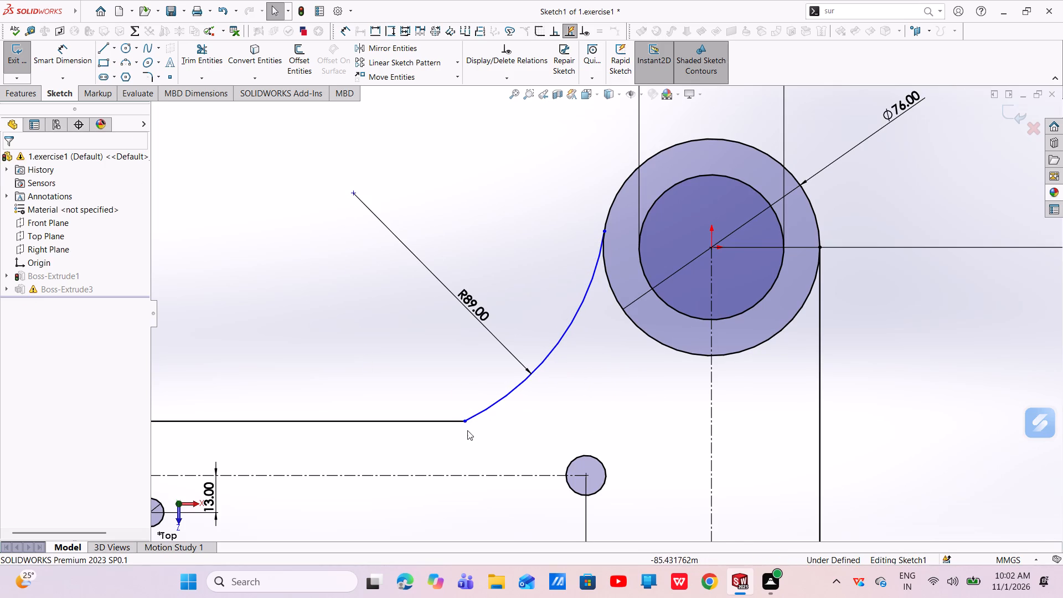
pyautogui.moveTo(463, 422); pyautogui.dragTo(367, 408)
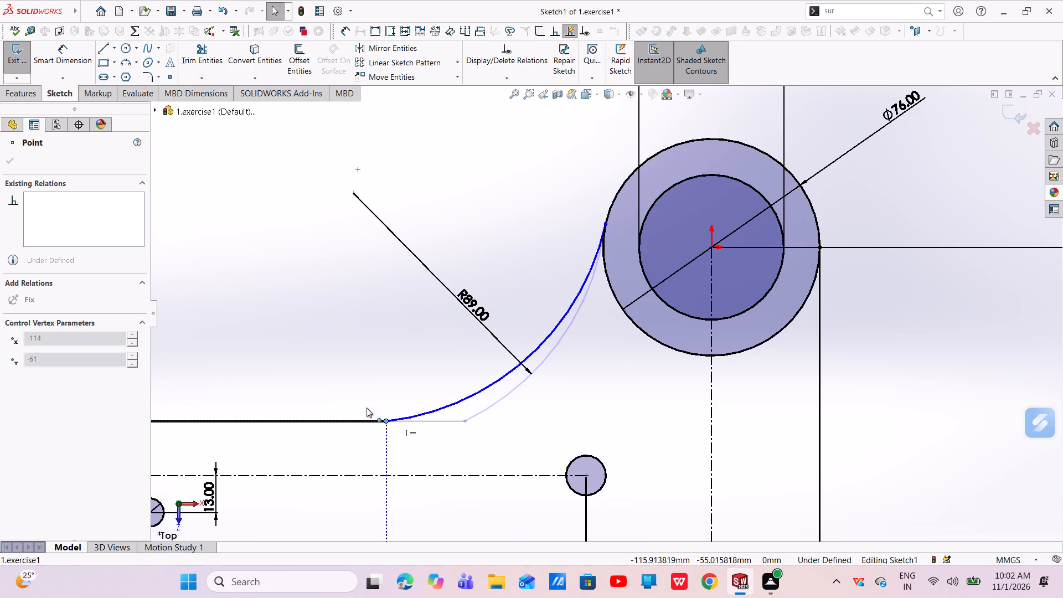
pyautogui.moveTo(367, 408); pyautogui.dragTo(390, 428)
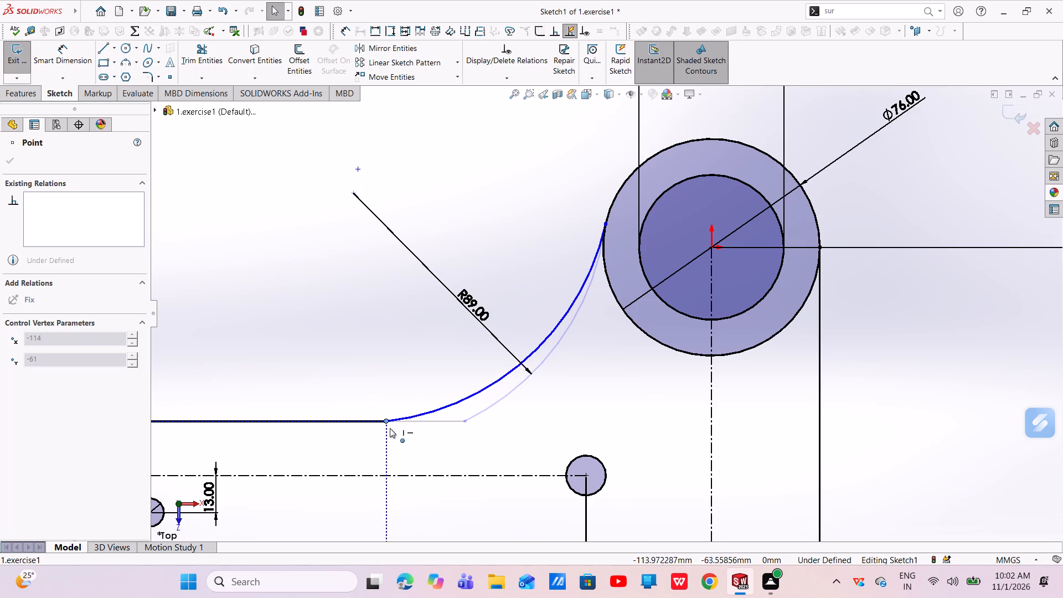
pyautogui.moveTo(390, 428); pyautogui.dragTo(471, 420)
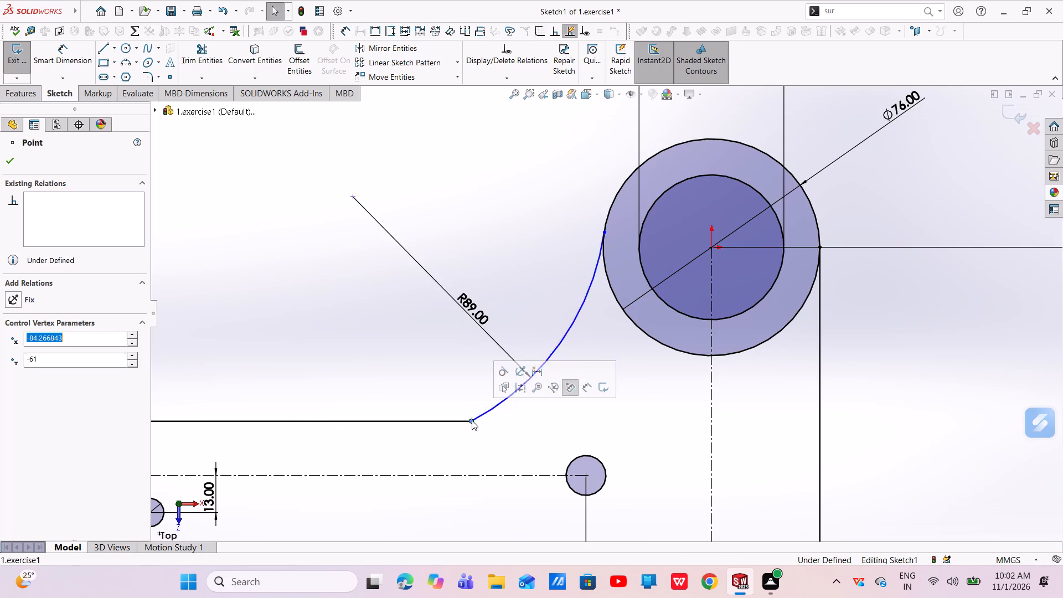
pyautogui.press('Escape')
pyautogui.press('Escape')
# Make the 89 mm concave arc tangent to the plate's horizontal upper edge line.
pyautogui.click(498, 404)
pyautogui.keyDown('ctrl'); pyautogui.click(431, 421); pyautogui.keyUp('ctrl')
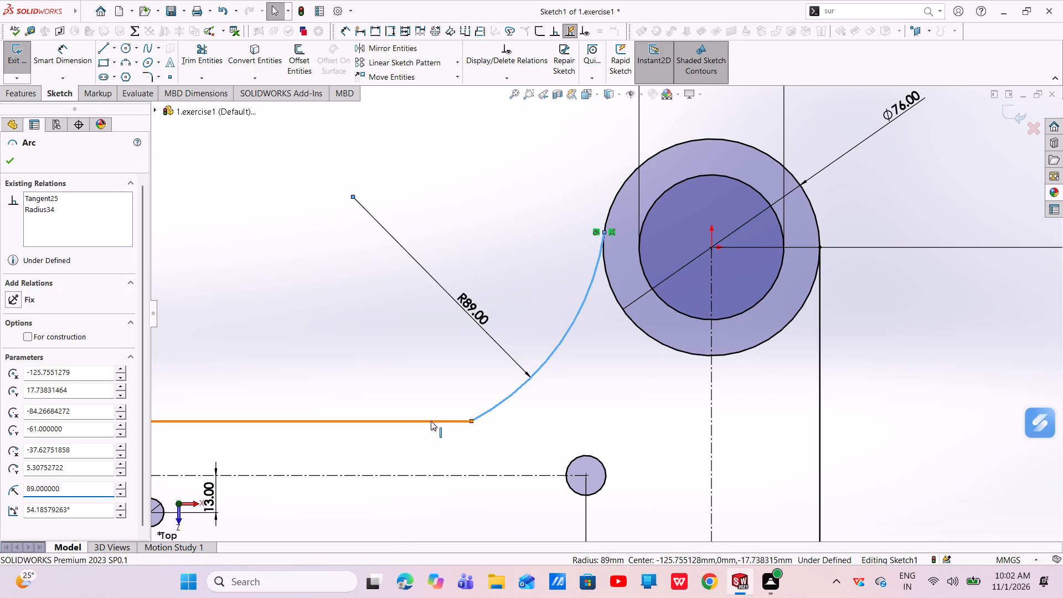
pyautogui.click(461, 372)
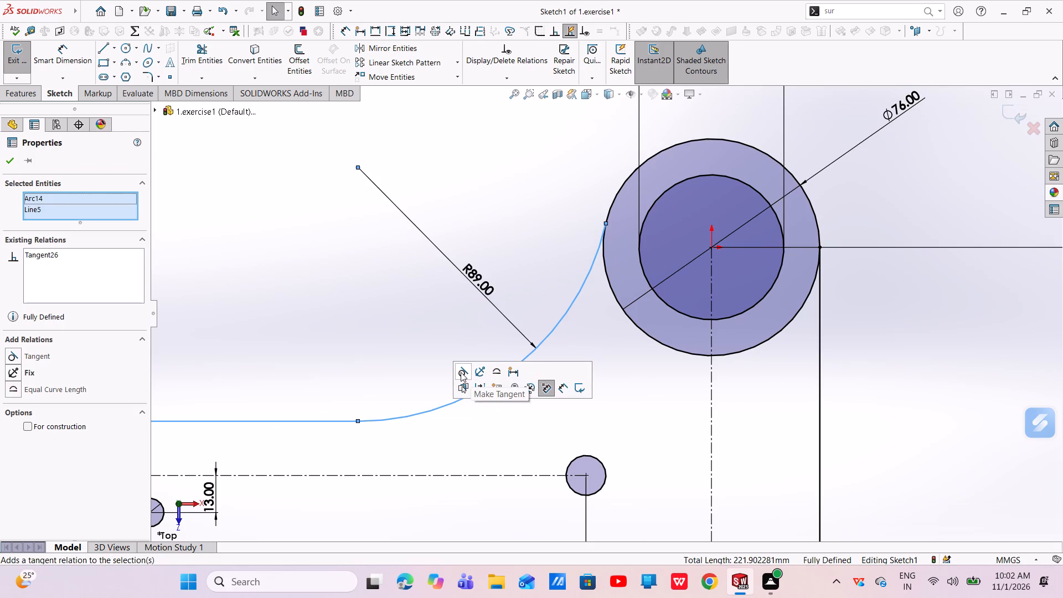
pyautogui.press('Escape')
pyautogui.press('Escape')
pyautogui.press('Escape')
# Exit the plate sketch and rebuild the part, ignoring the Sketch2 error and dismissing the What's Wrong report.
pyautogui.scroll(5, 489, 400)
pyautogui.scroll(-4, 472, 367)
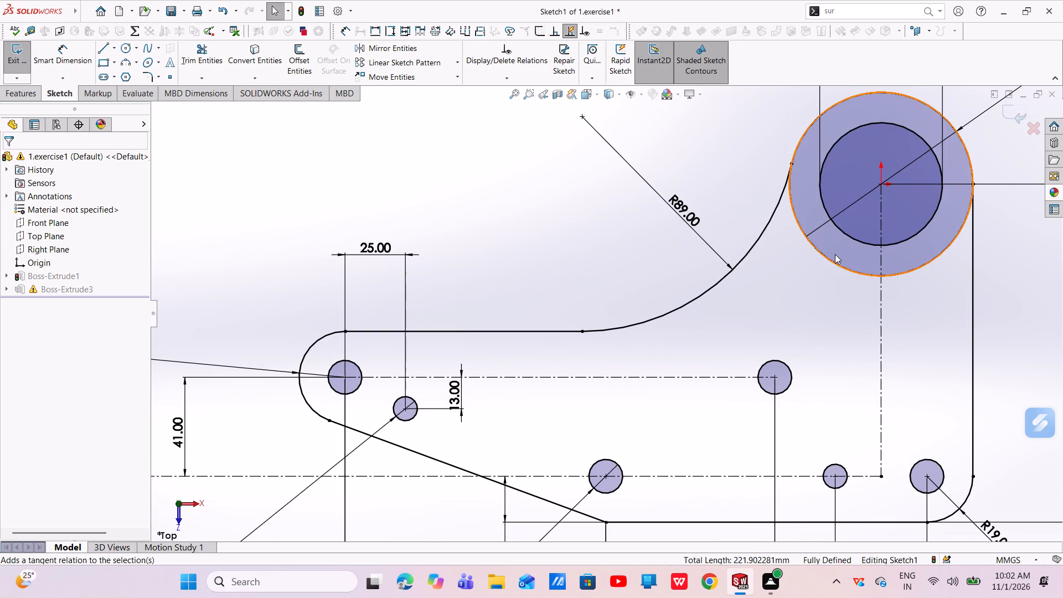
pyautogui.click(1015, 114)
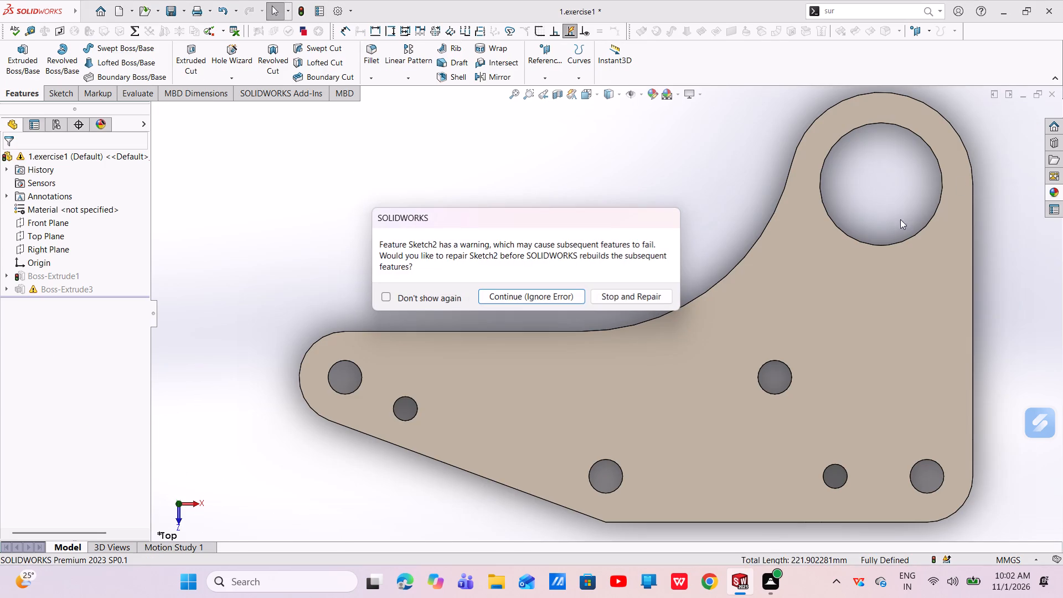
pyautogui.click(513, 297)
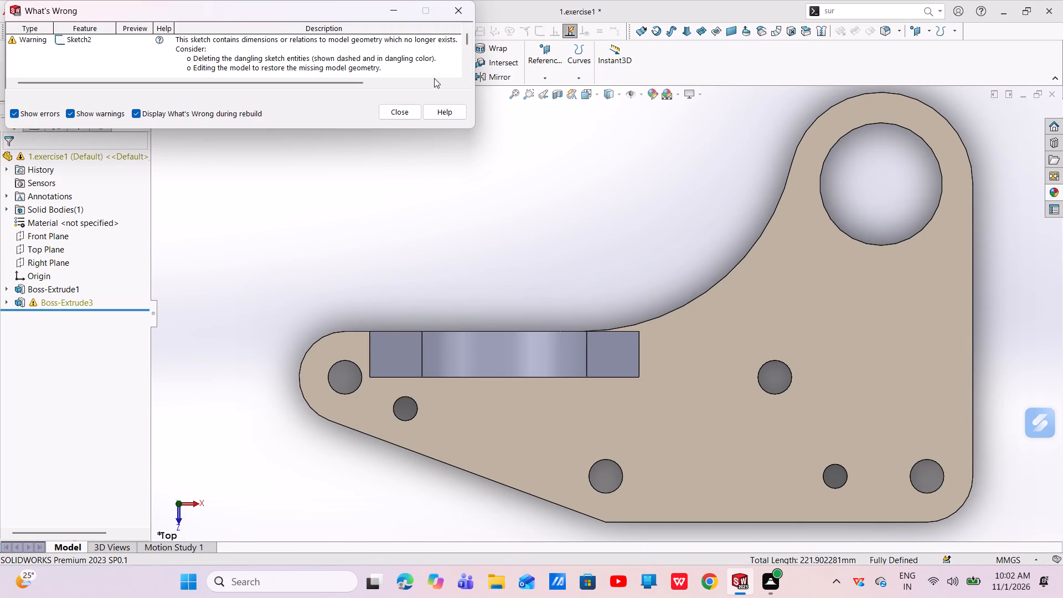
pyautogui.click(462, 6)
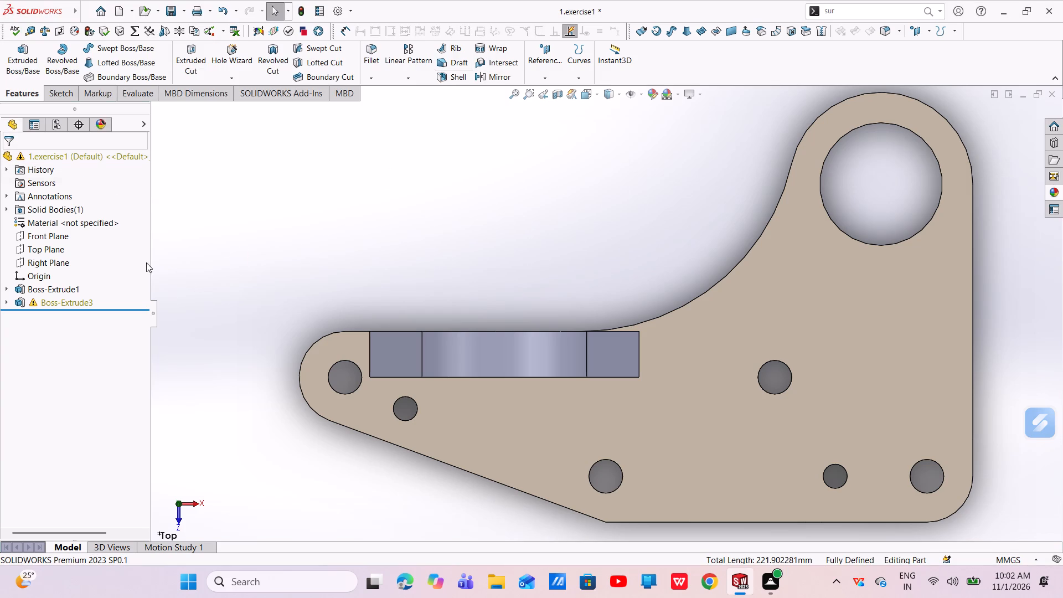
# Open the sketch of the upright's Boss-Extrude3, examine its profile against the plate, and exit it without edits.
pyautogui.click(63, 303)
pyautogui.click(85, 273)
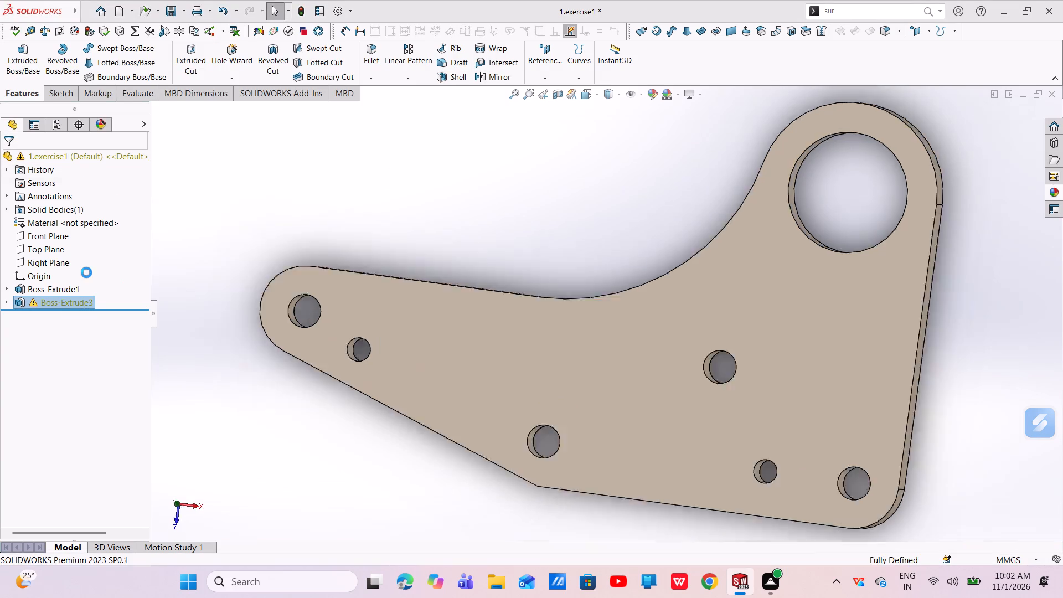
pyautogui.scroll(-3, 662, 288)
pyautogui.scroll(1, 621, 294)
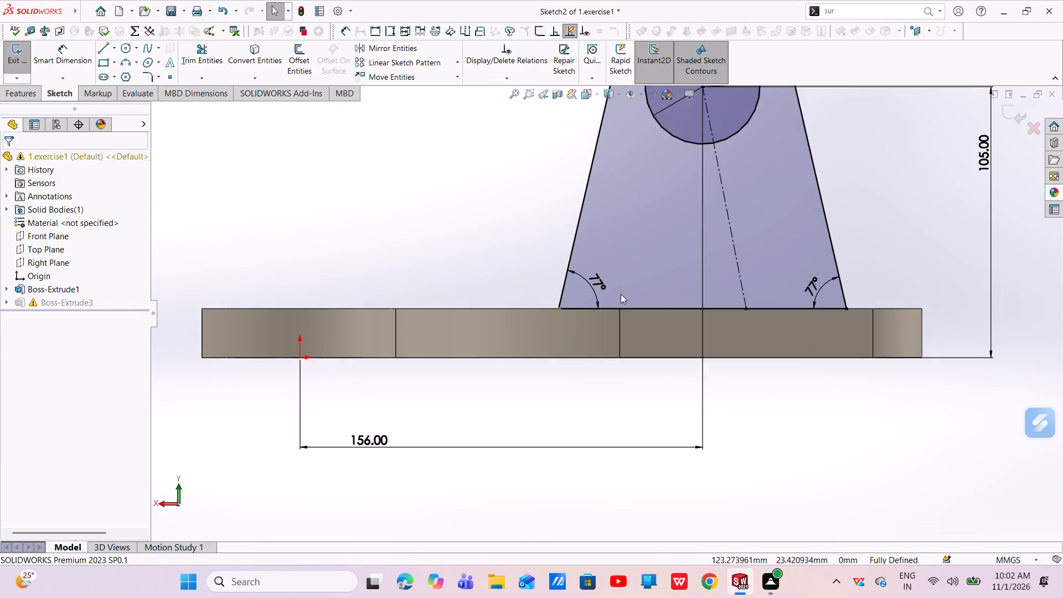
pyautogui.scroll(2, 621, 294)
pyautogui.click(64, 301)
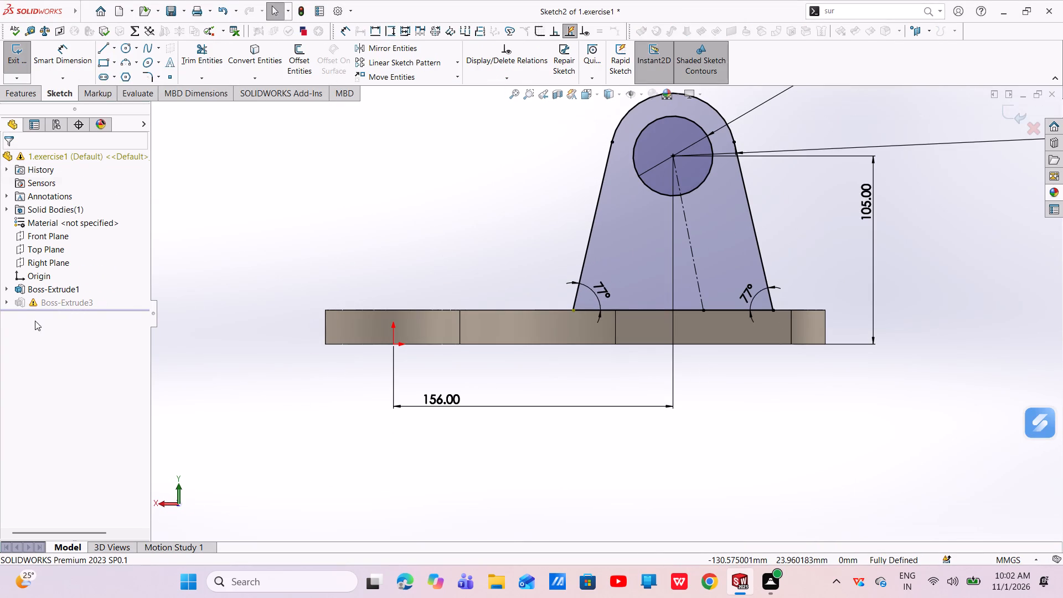
pyautogui.press('Escape')
pyautogui.click(8, 301)
pyautogui.press('Escape')
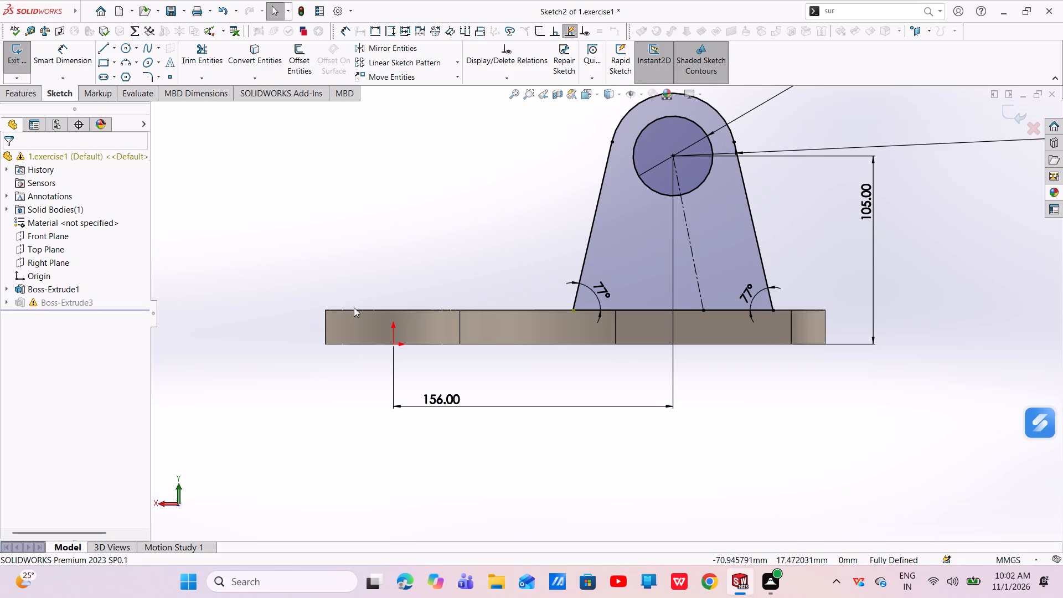
pyautogui.click(1020, 108)
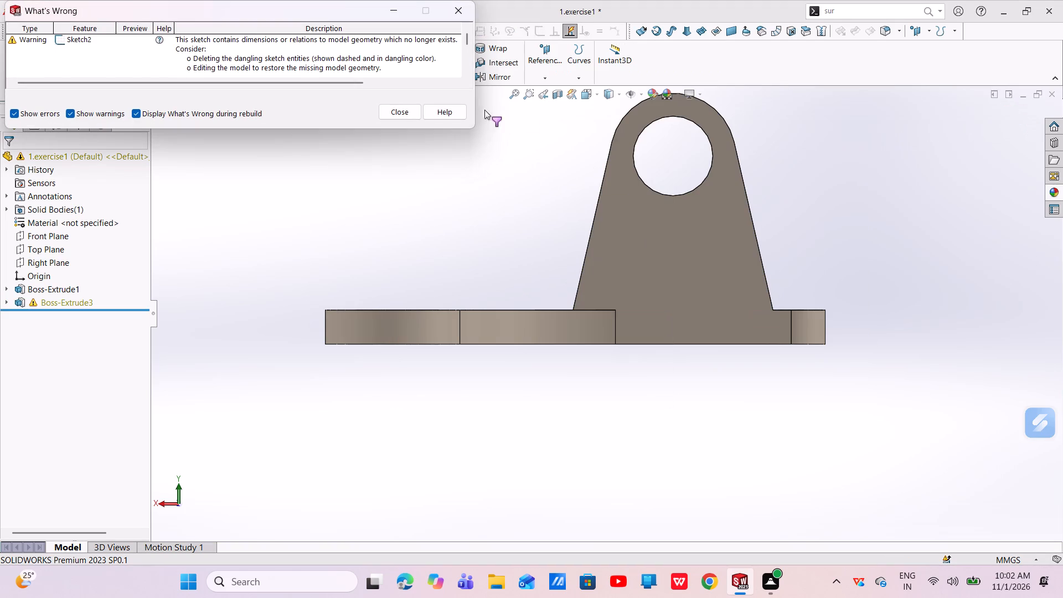
pyautogui.click(401, 116)
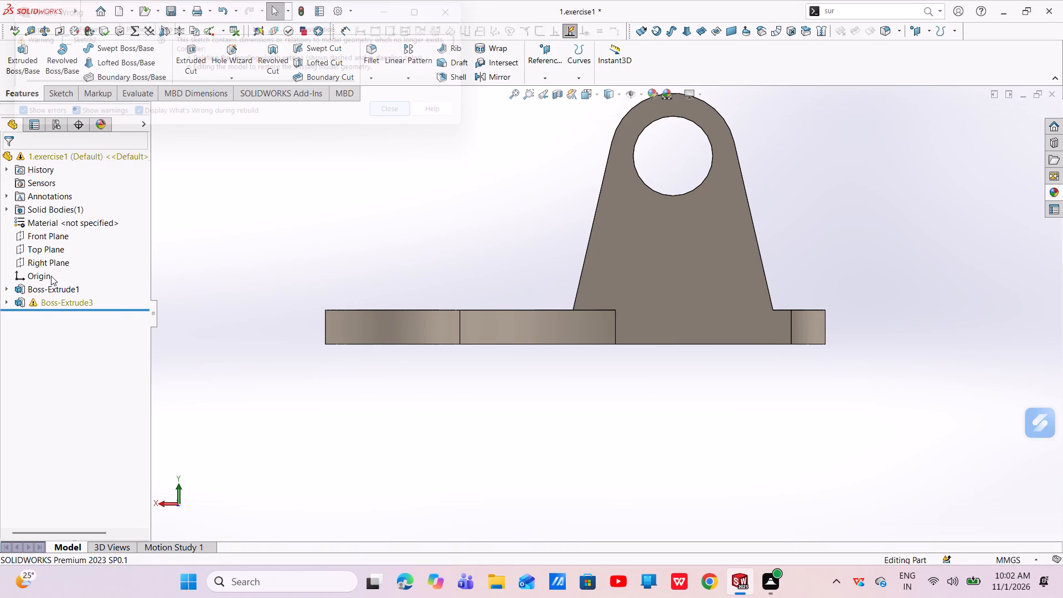
# Delete the upright's Boss-Extrude3 feature while keeping its sketch, and dismiss the What's Wrong report.
pyautogui.click(40, 304)
pyautogui.rightClick(40, 303)
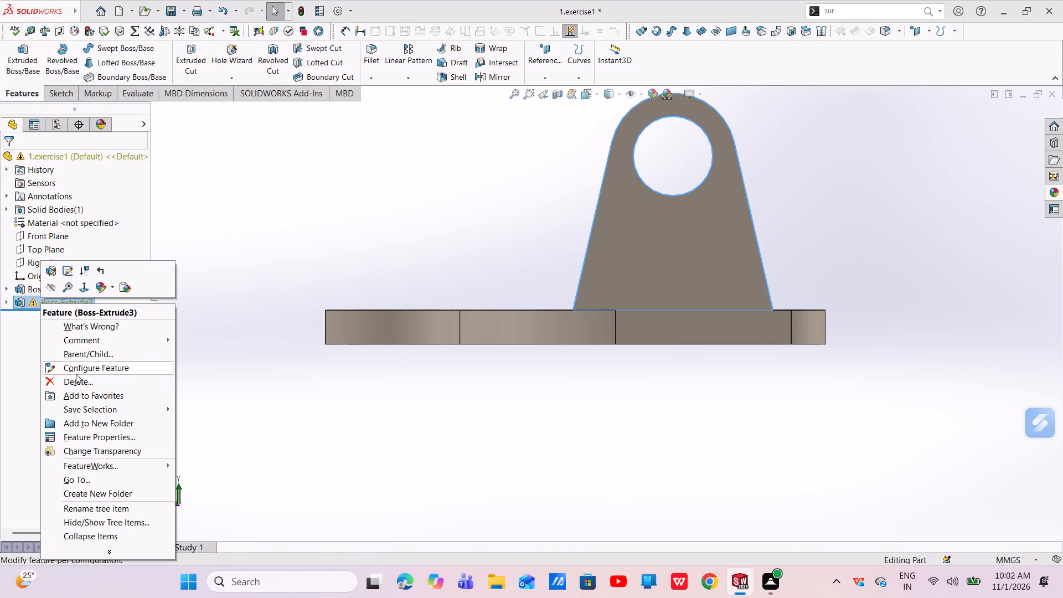
pyautogui.click(76, 378)
pyautogui.click(612, 214)
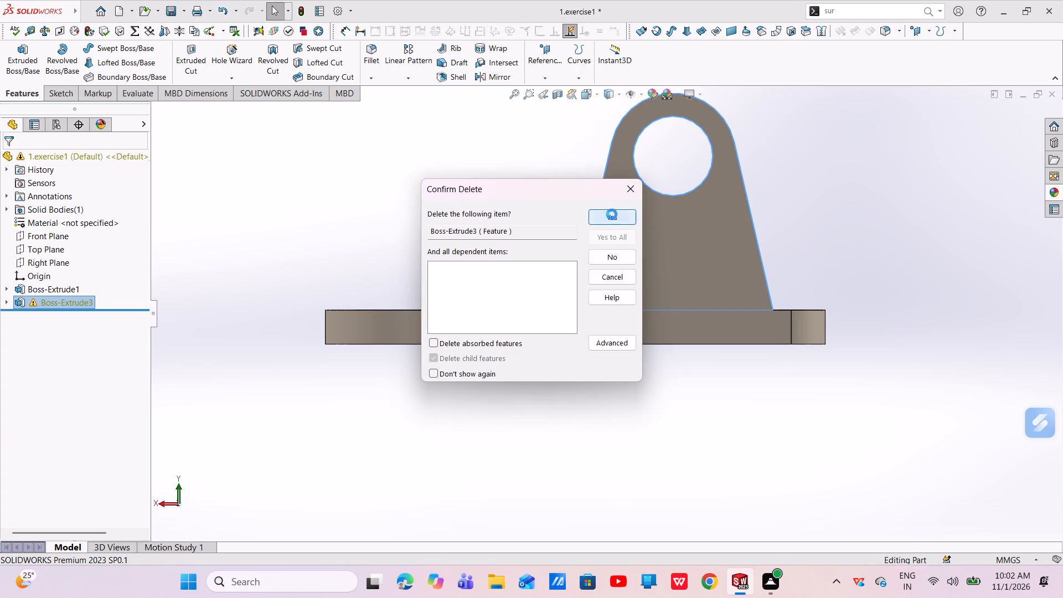
pyautogui.click(402, 115)
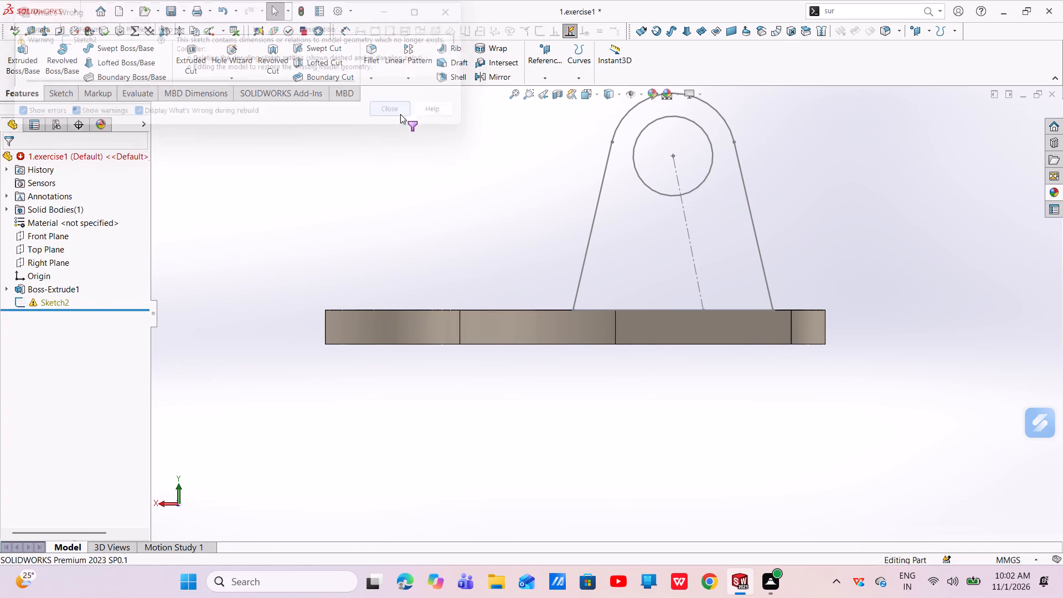
# Delete the leftover upright profile, Sketch2.
pyautogui.click(42, 304)
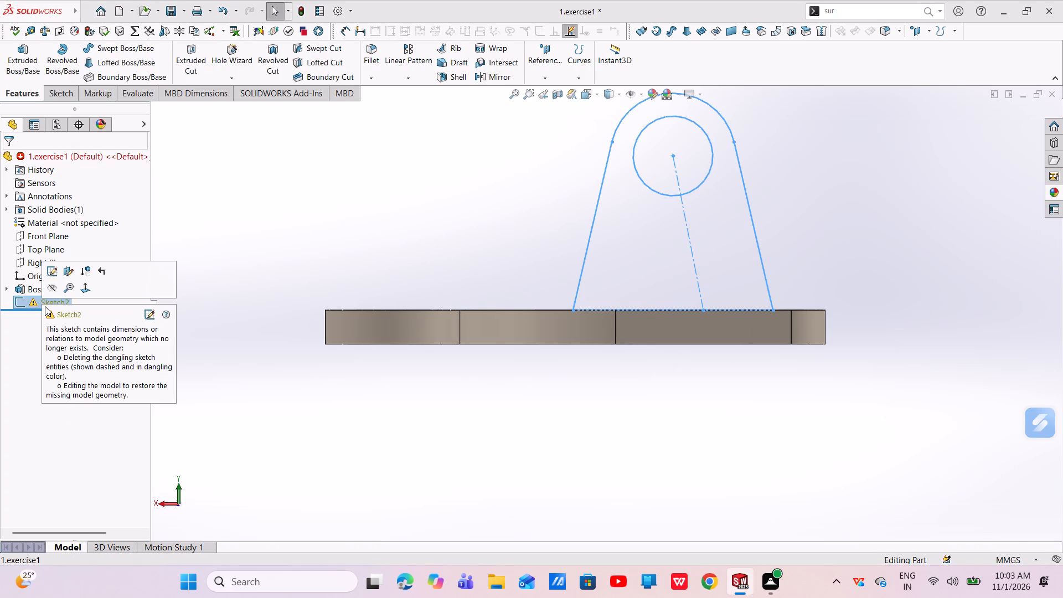
pyautogui.rightClick(40, 301)
pyautogui.click(66, 389)
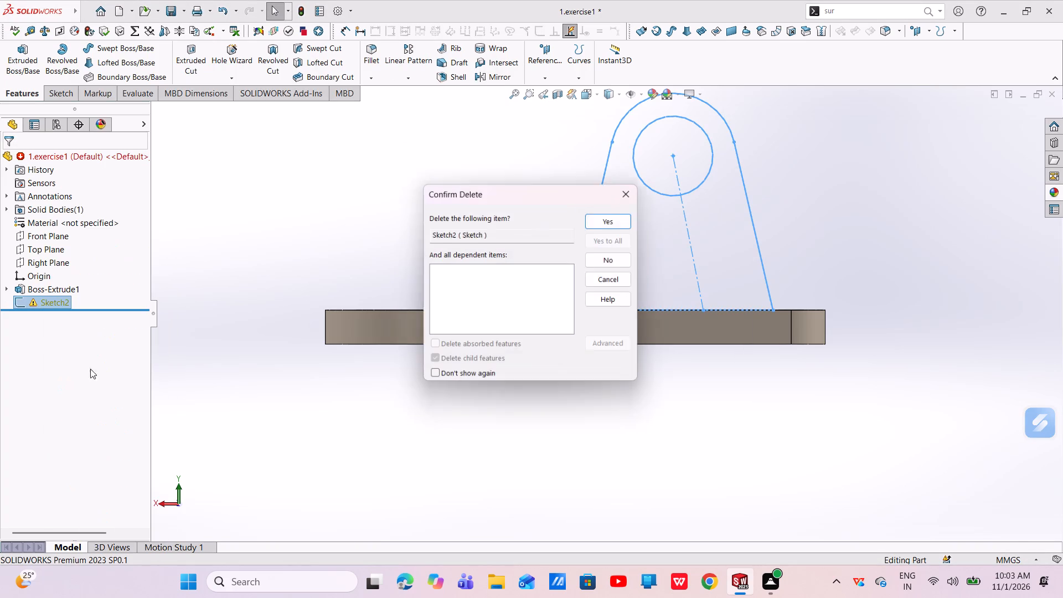
pyautogui.click(598, 216)
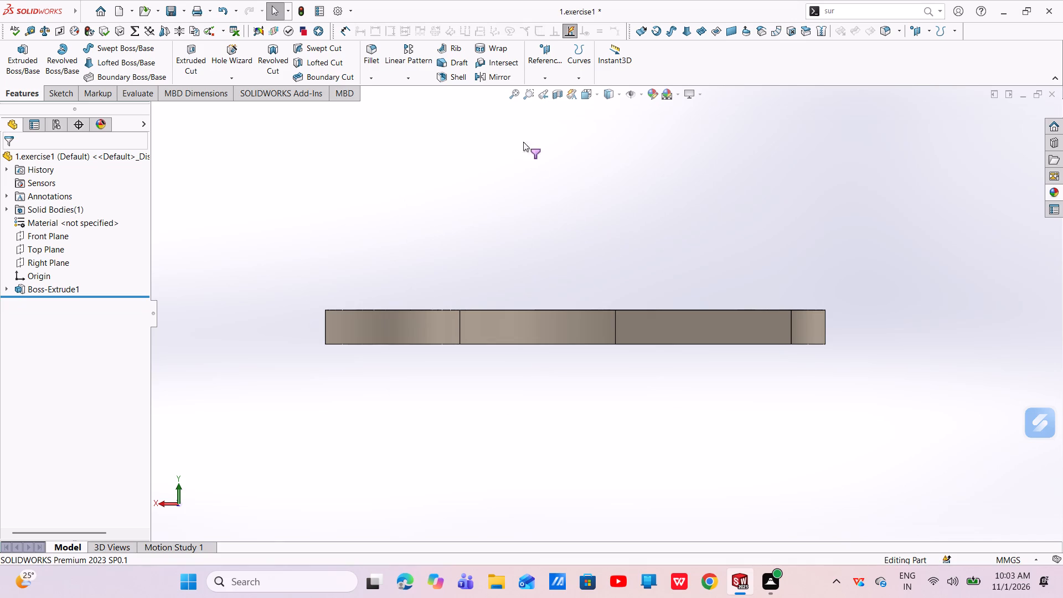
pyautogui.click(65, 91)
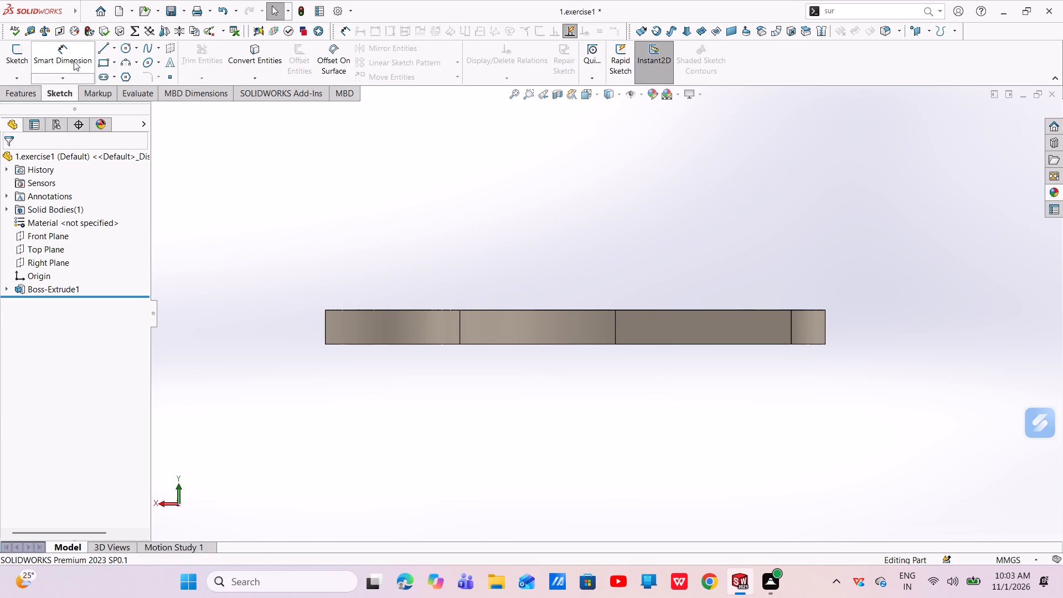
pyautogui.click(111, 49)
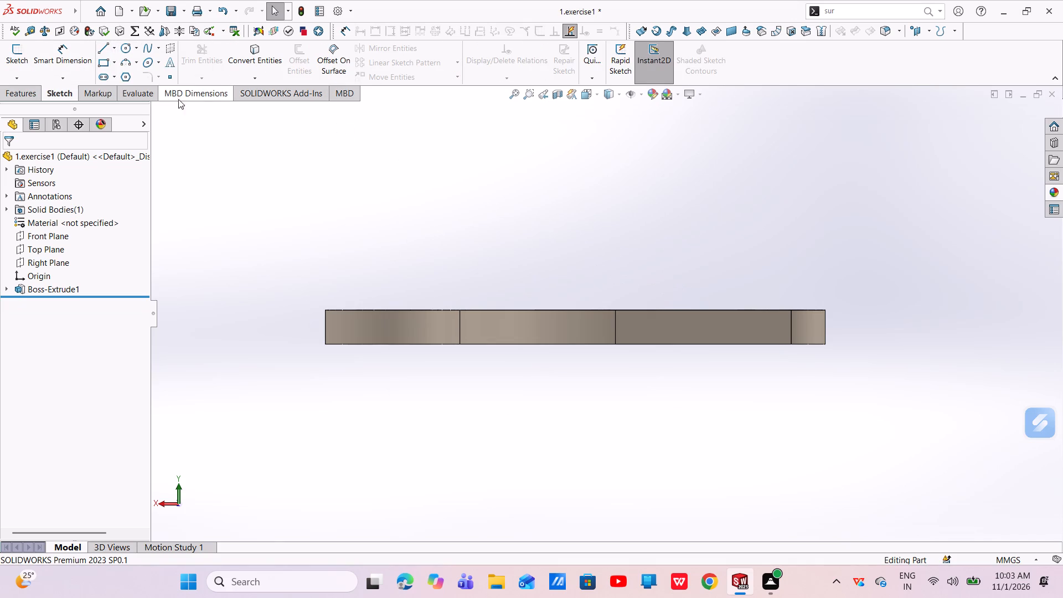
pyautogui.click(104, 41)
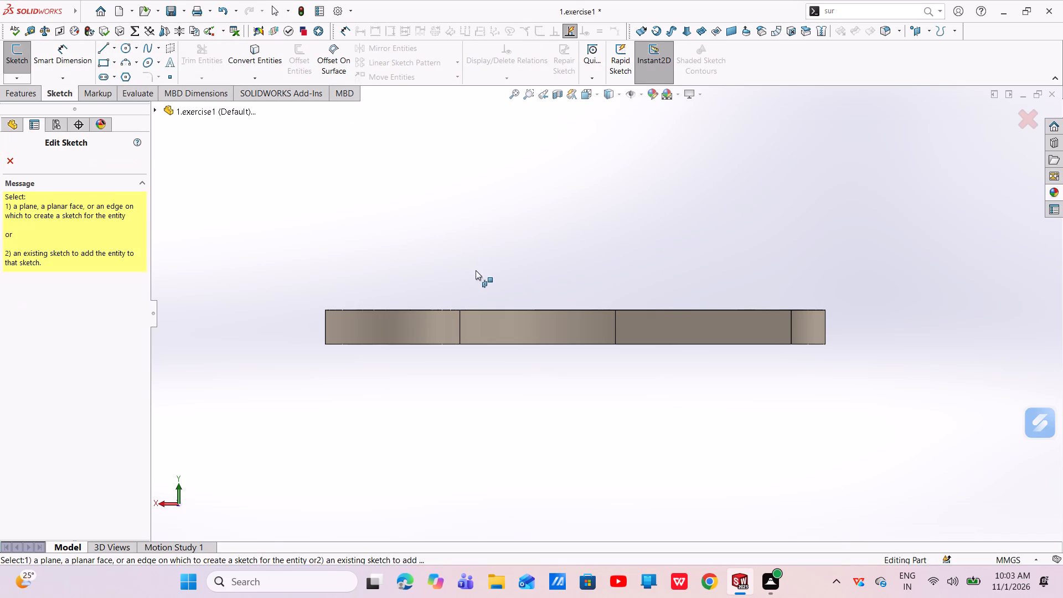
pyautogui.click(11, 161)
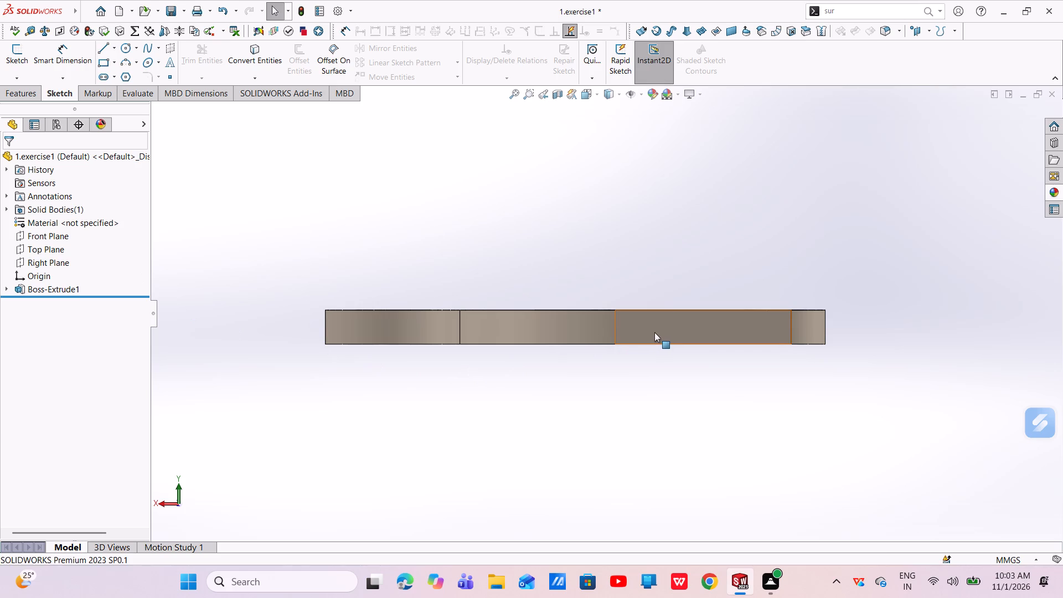
# Sketch, on the plate's flat side face, a slanted line up from the top edge and a tangent arc centred at about X 182, Y 79 mm.
pyautogui.click(654, 332)
pyautogui.click(699, 301)
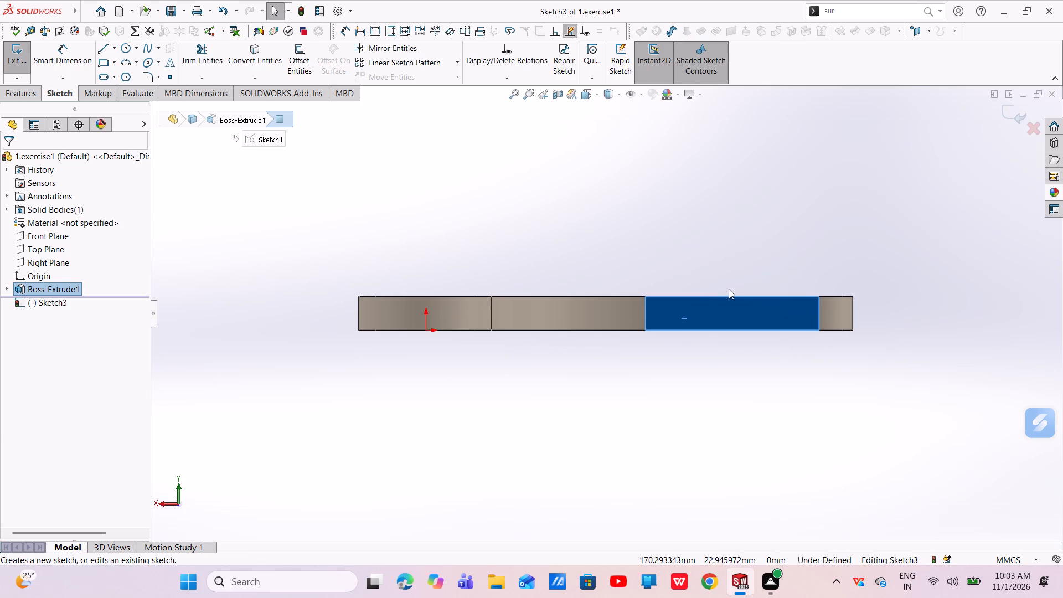
pyautogui.scroll(-3, 729, 289)
pyautogui.scroll(2, 716, 300)
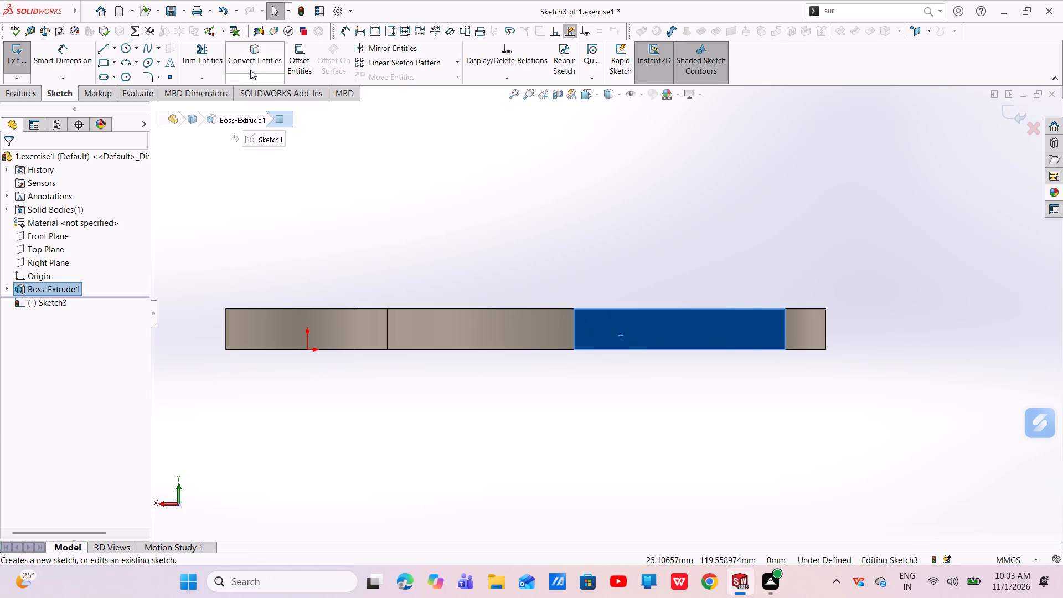
pyautogui.click(102, 51)
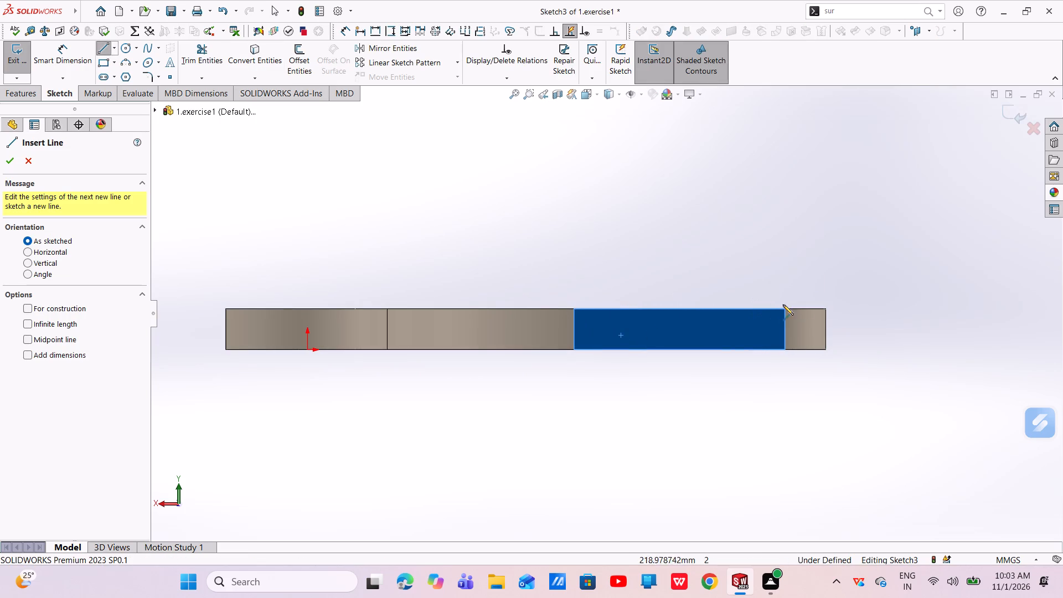
pyautogui.click(798, 309)
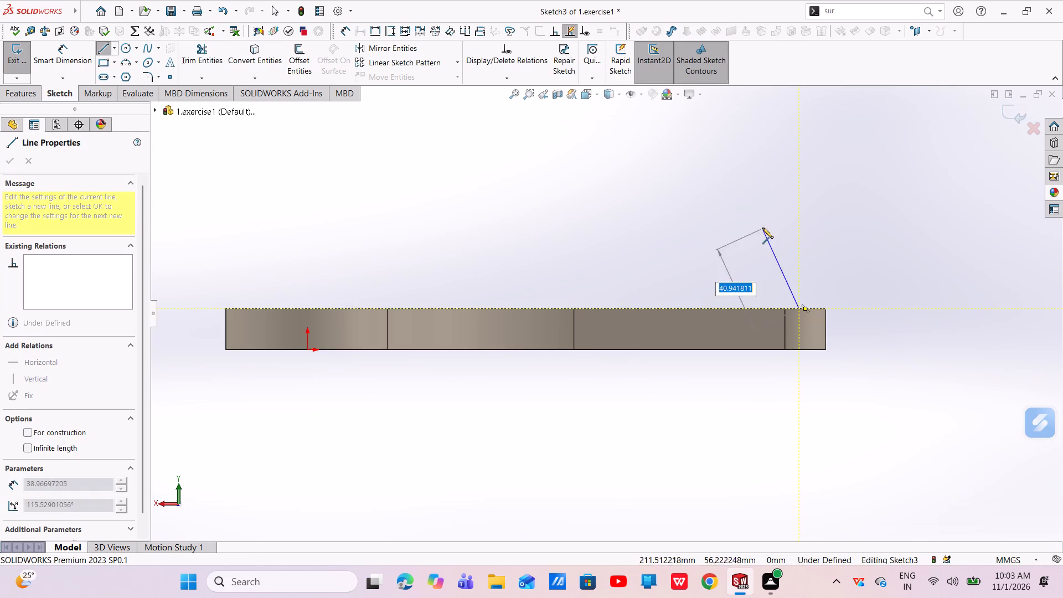
pyautogui.click(761, 164)
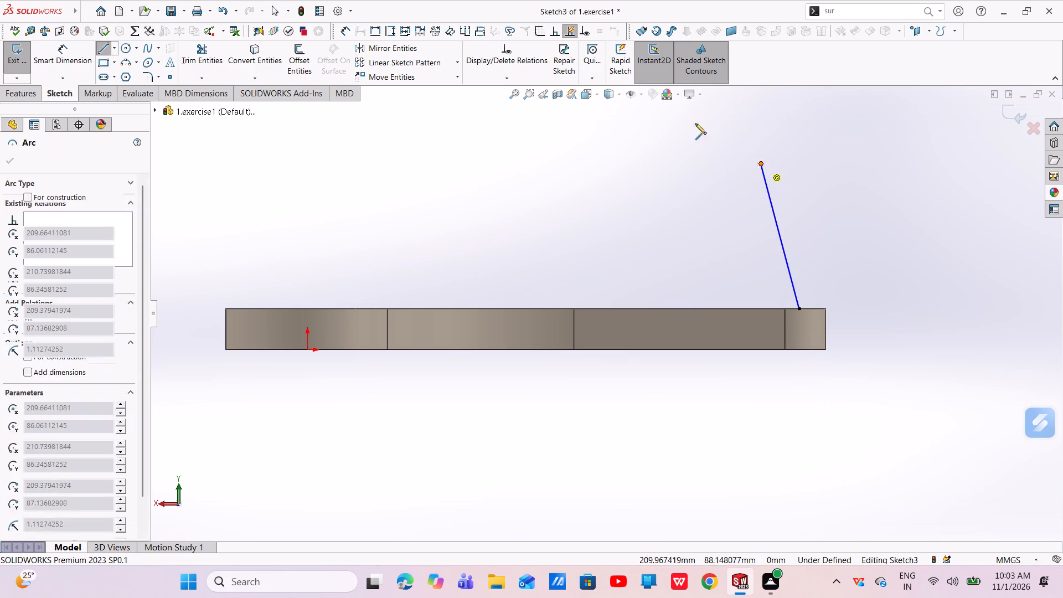
pyautogui.click(639, 165)
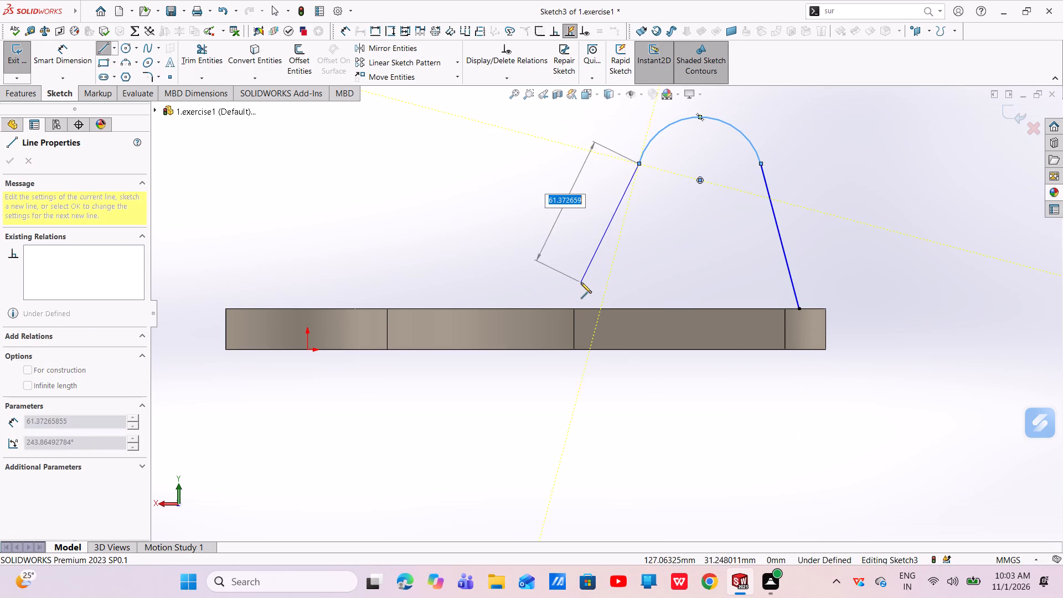
pyautogui.click(562, 312)
pyautogui.click(562, 312)
pyautogui.rightClick(562, 312)
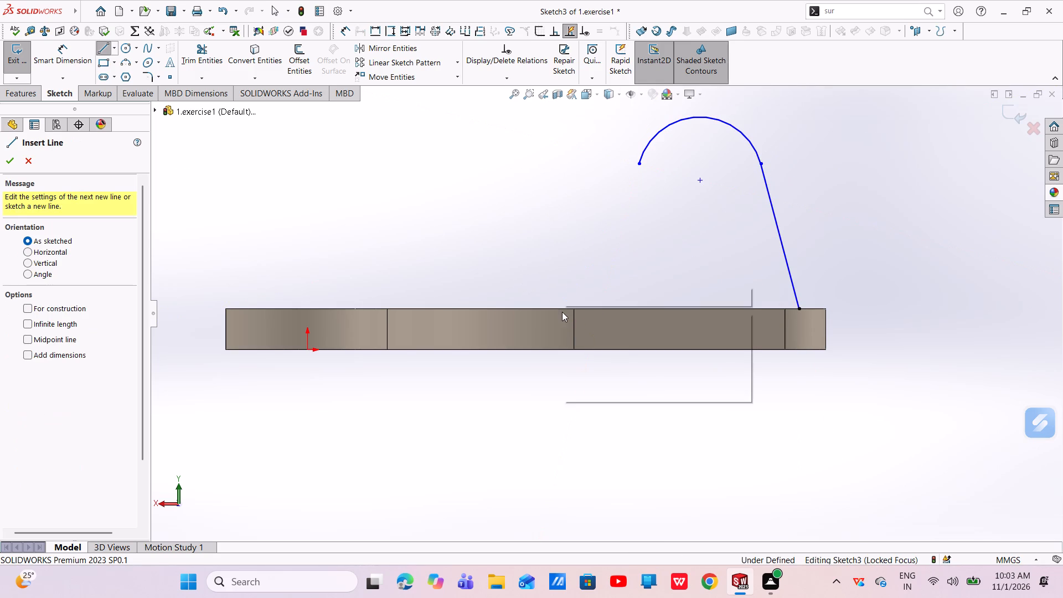
pyautogui.click(567, 320)
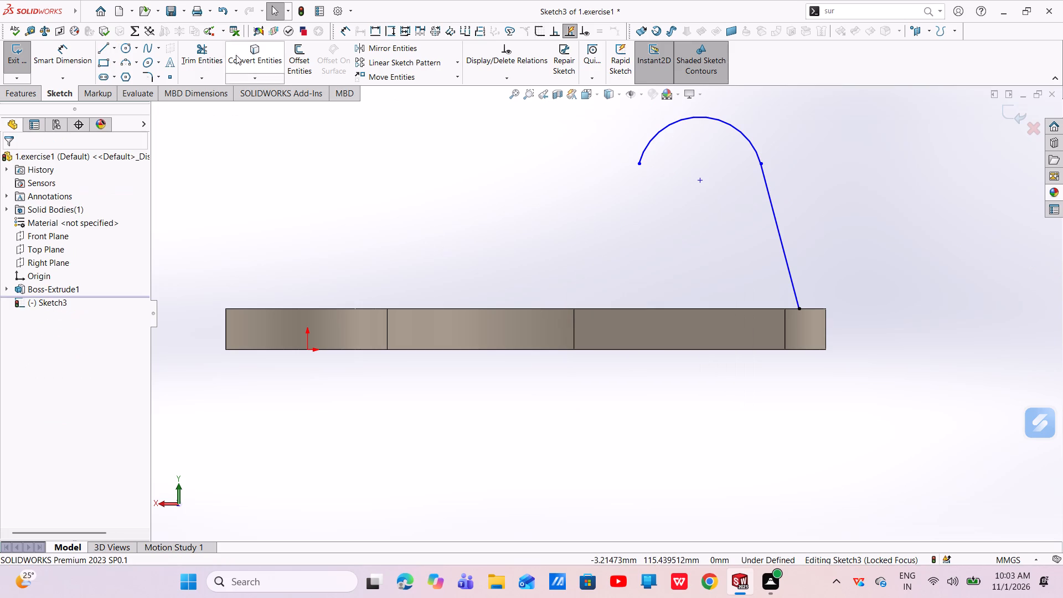
# Draw the second slanted side from the arc's free end down to the plate and move its lower endpoint onto the plate's top edge.
pyautogui.click(106, 48)
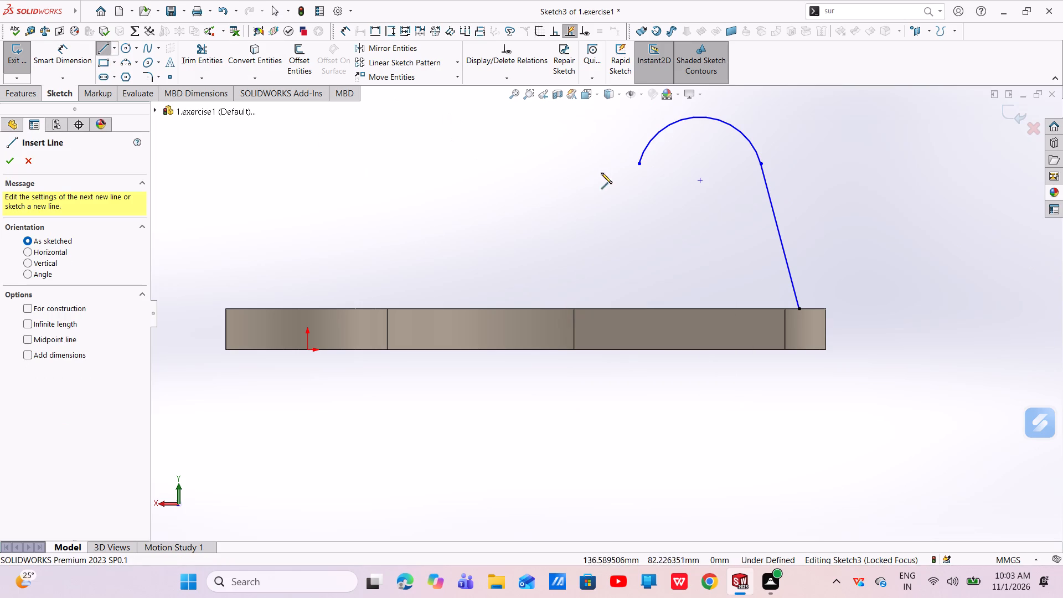
pyautogui.click(639, 165)
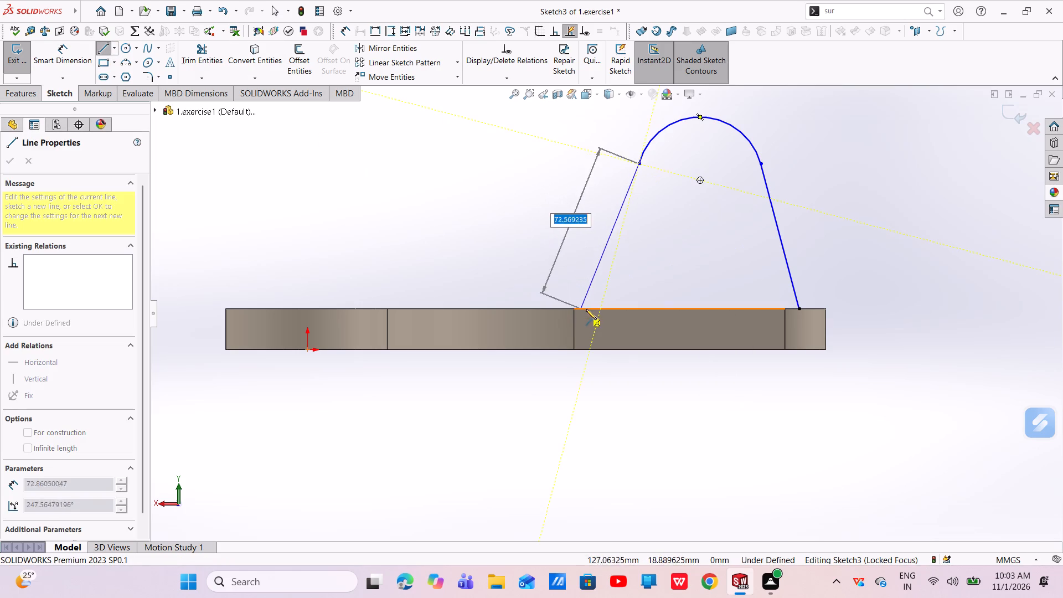
pyautogui.click(601, 302)
pyautogui.rightClick(601, 302)
pyautogui.click(626, 310)
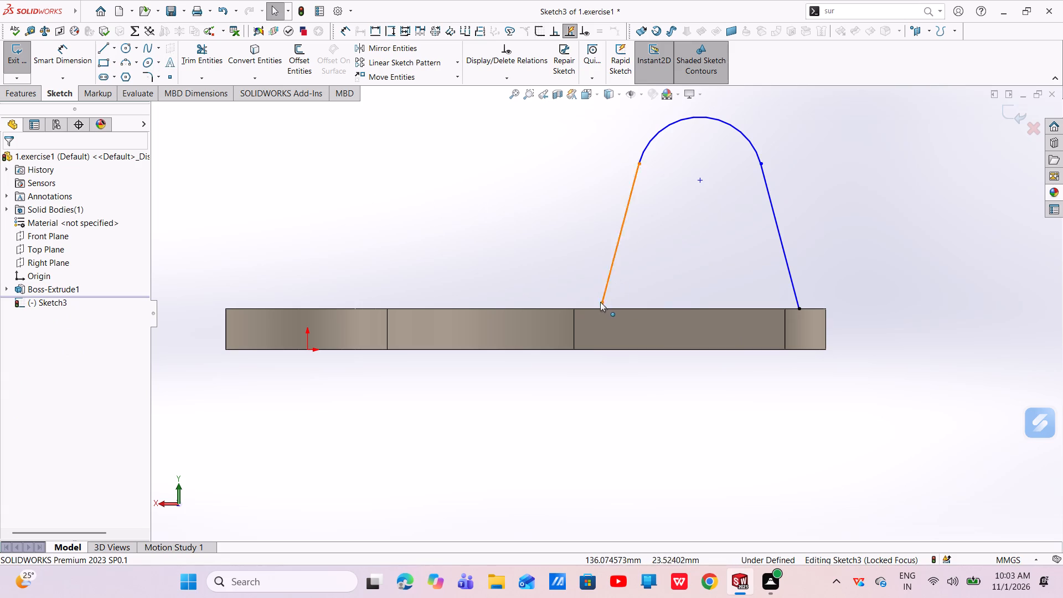
pyautogui.scroll(-4, 601, 306)
pyautogui.moveTo(605, 301); pyautogui.dragTo(603, 308)
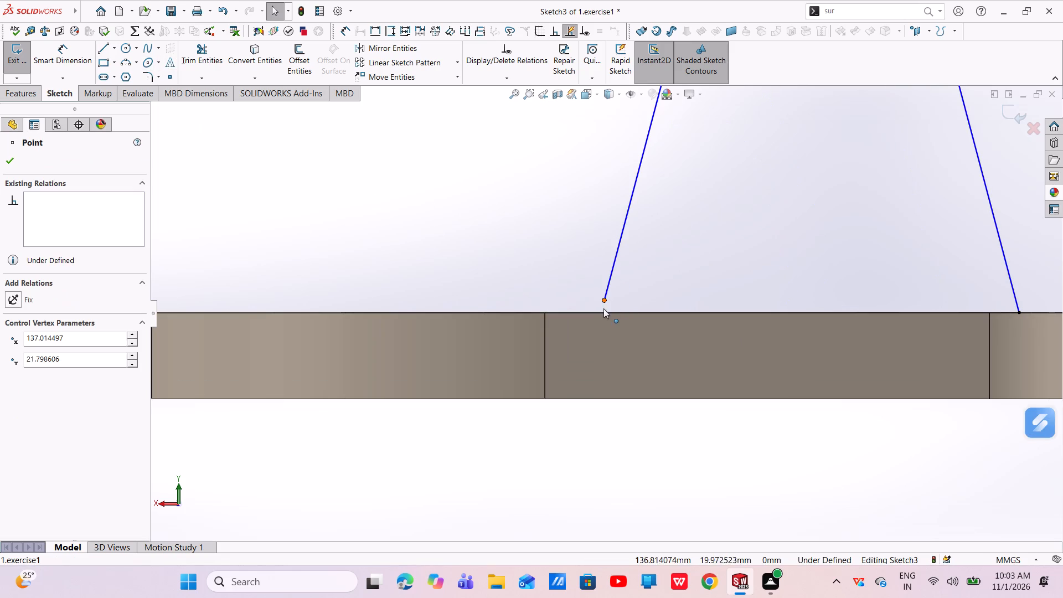
pyautogui.moveTo(603, 308); pyautogui.dragTo(600, 313)
pyautogui.scroll(5, 606, 345)
pyautogui.click(631, 425)
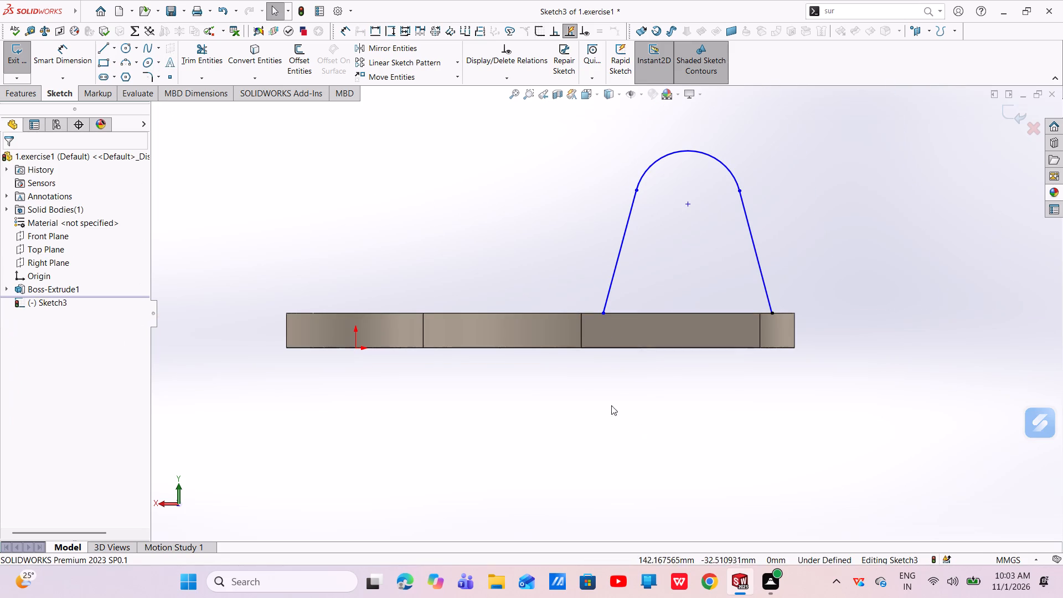
# Dimension the arc's centre vertically at 105 mm above the plate's bottom edge.
pyautogui.click(74, 63)
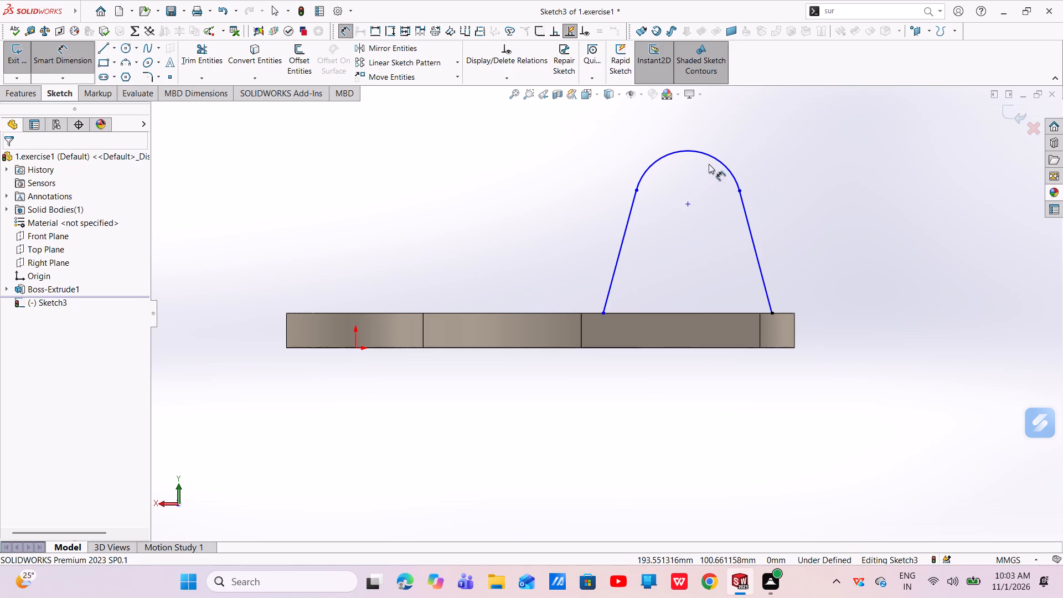
pyautogui.click(689, 204)
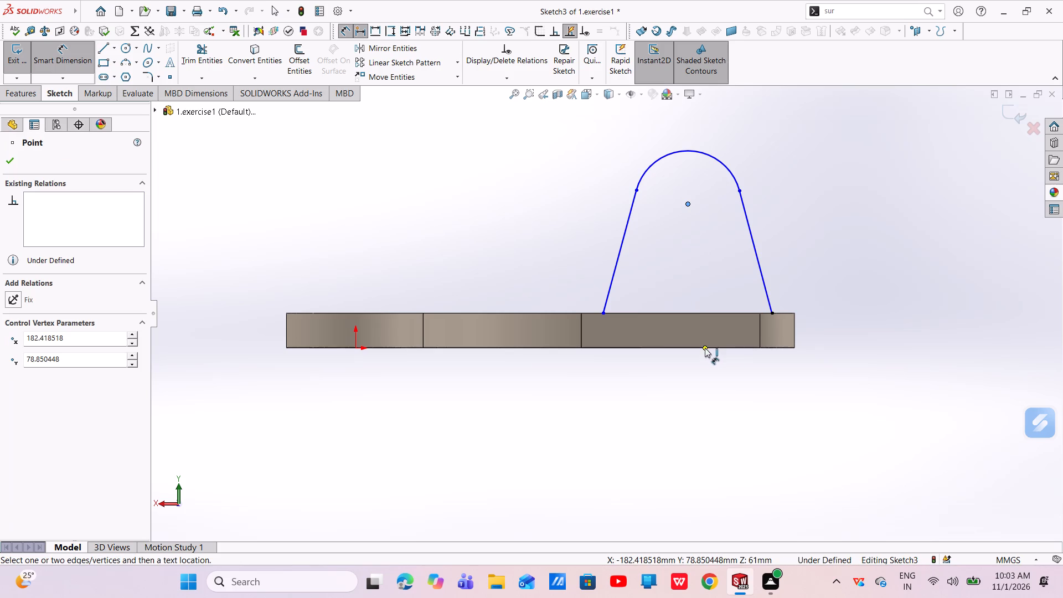
pyautogui.click(704, 347)
pyautogui.click(856, 259)
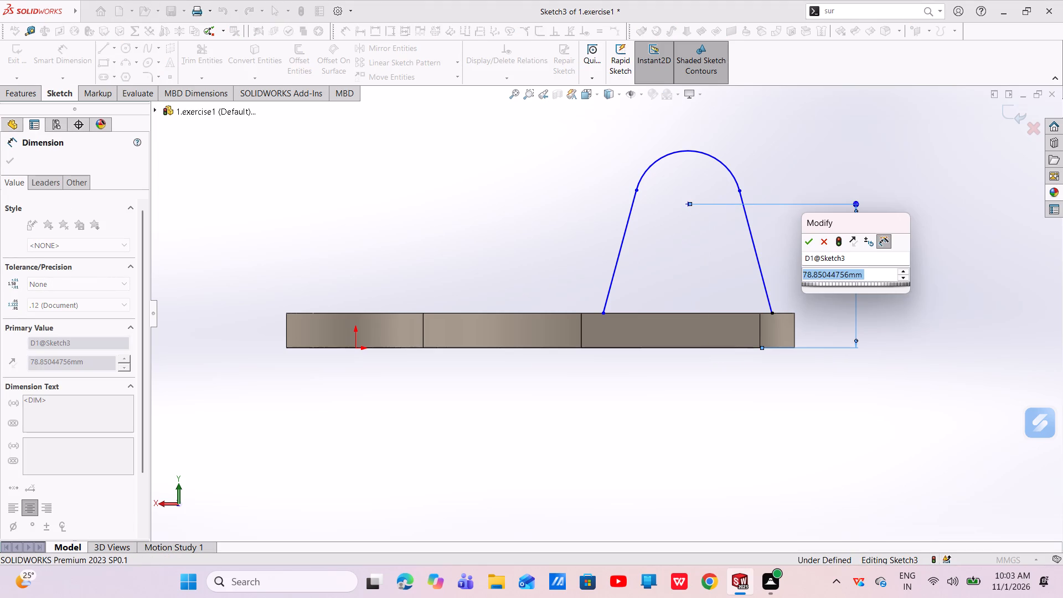
pyautogui.press('BackSpace')
pyautogui.write('15')
pyautogui.press('BackSpace')
pyautogui.write('05')
pyautogui.press('Return')
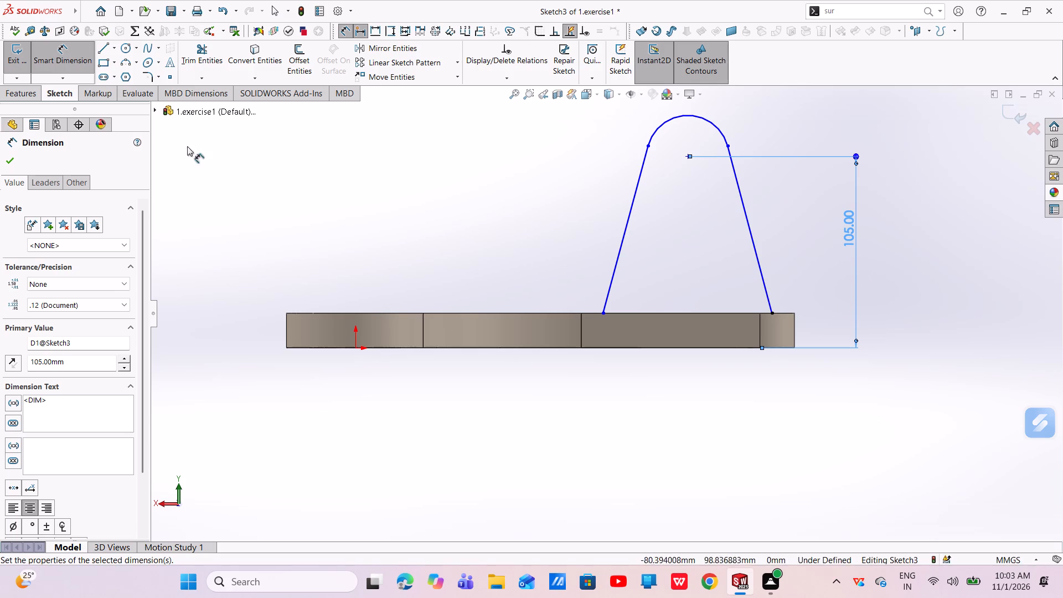
# Dimension the horizontal distance from the sketch origin to the arc's centre as 156 mm.
pyautogui.click(354, 349)
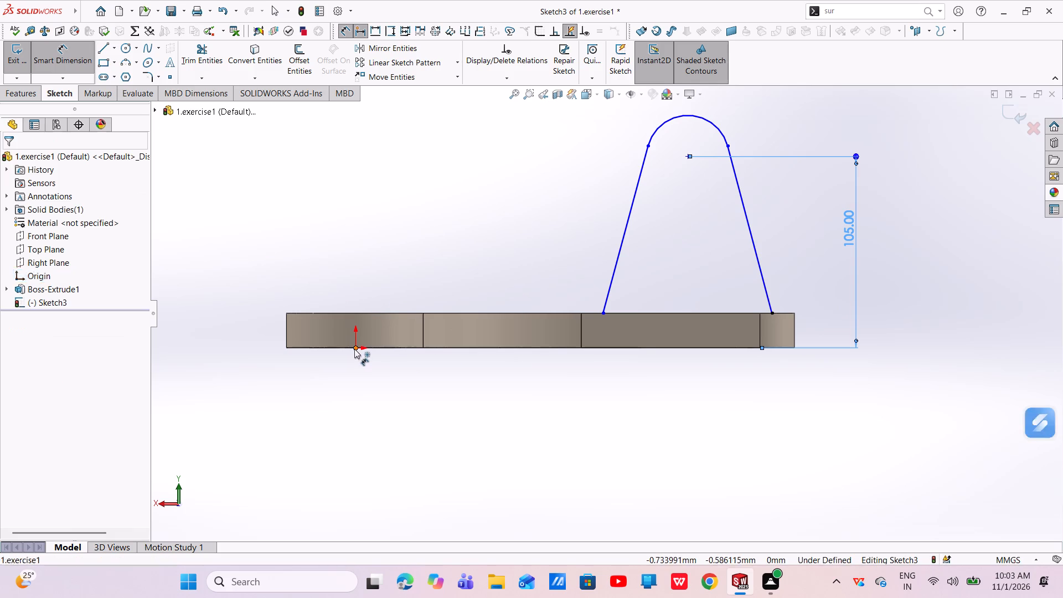
pyautogui.click(688, 156)
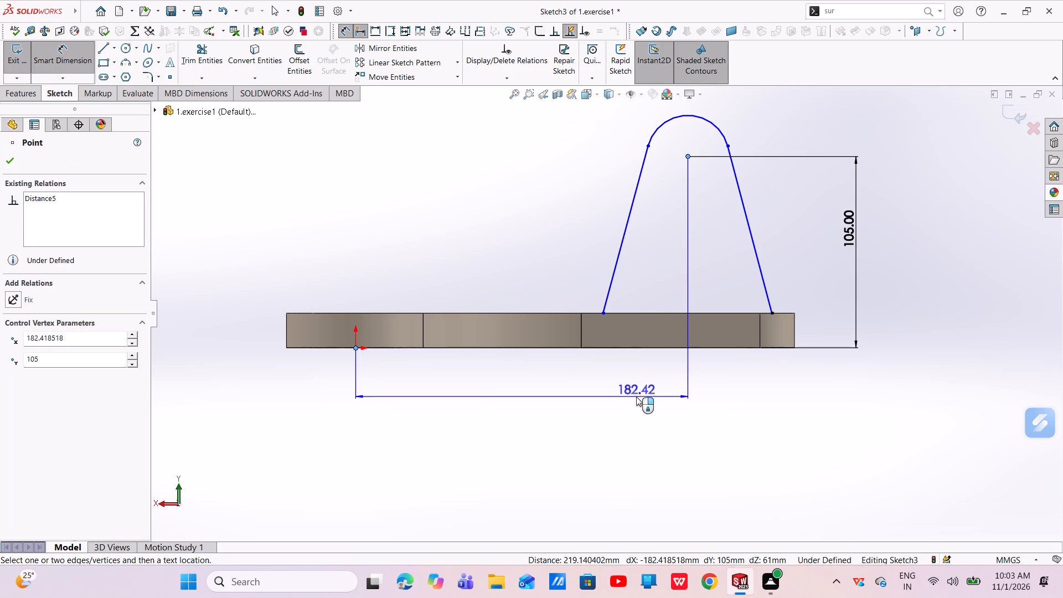
pyautogui.click(636, 396)
pyautogui.press('BackSpace')
pyautogui.write('150')
pyautogui.press('BackSpace')
pyautogui.press('6')
pyautogui.press('Return')
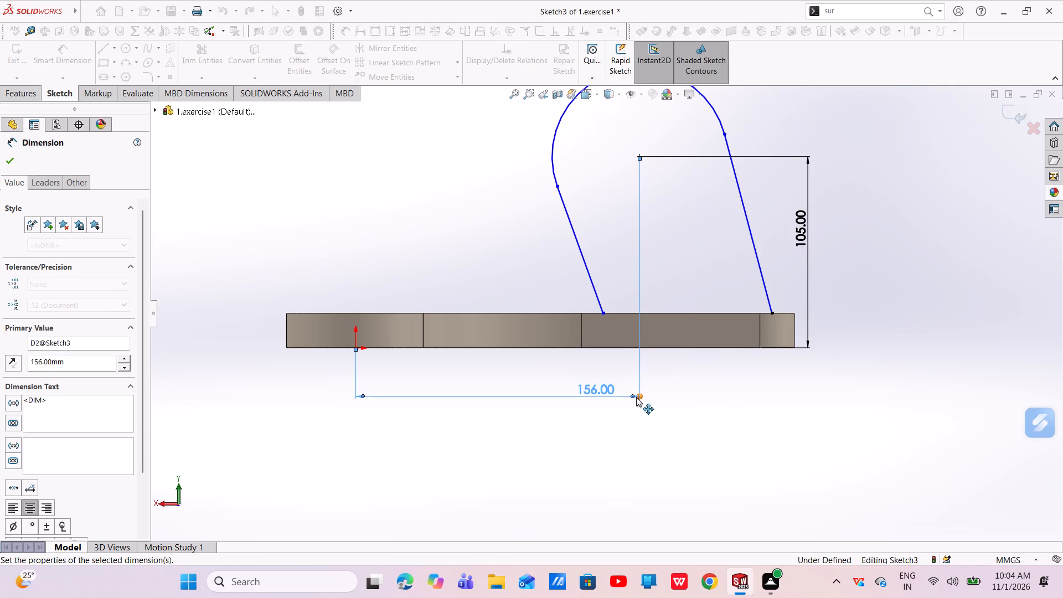
# Save the 1.exercise1 part with the new upright sketch in progress.
pyautogui.scroll(3, 734, 287)
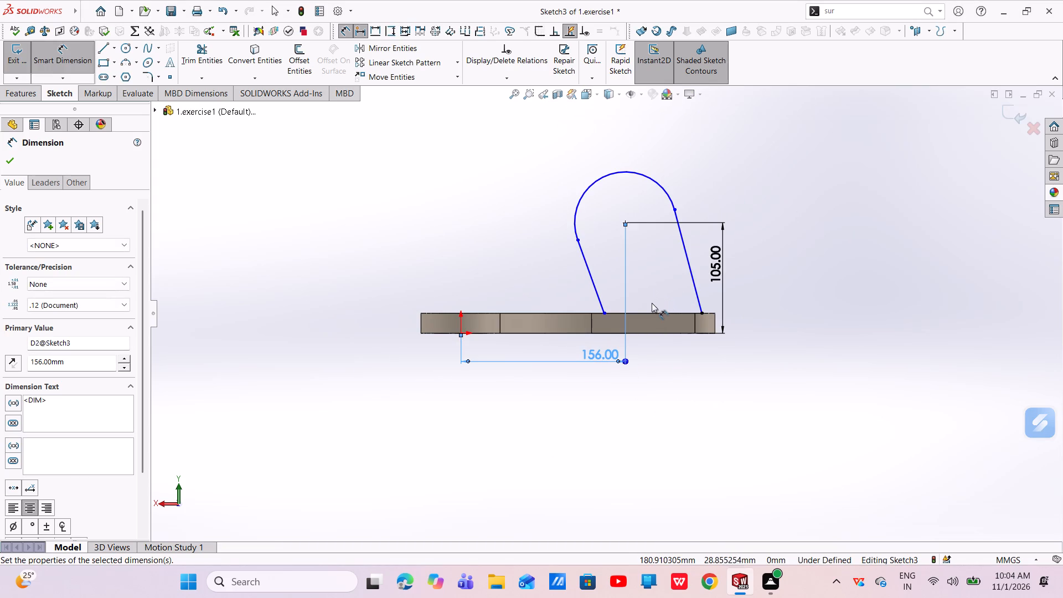
pyautogui.hotkey('ctrl', 's')
pyautogui.hotkey('ctrl', 's')
pyautogui.hotkey('ctrl', 's')
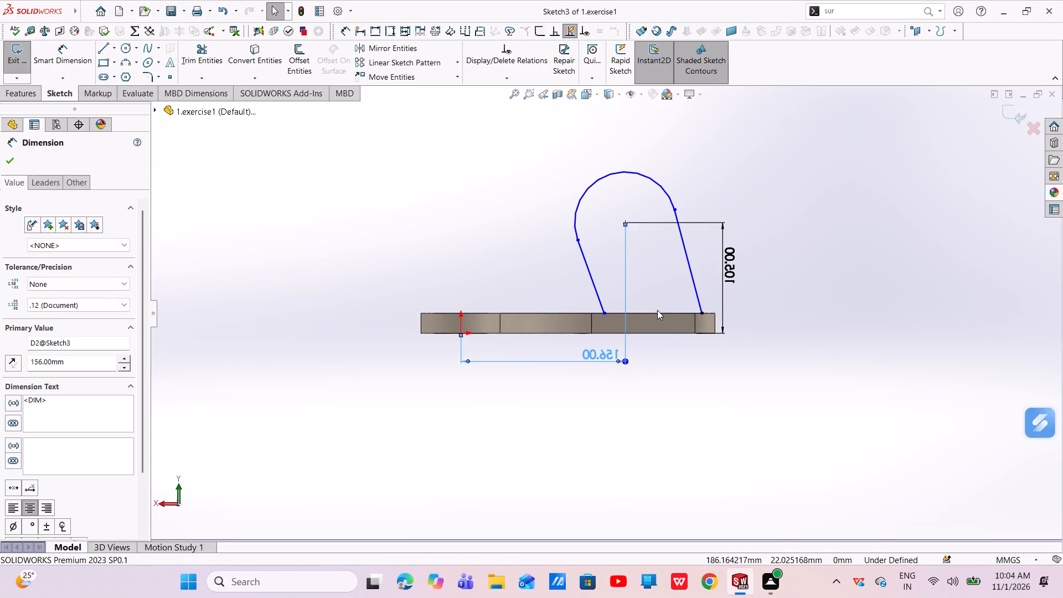
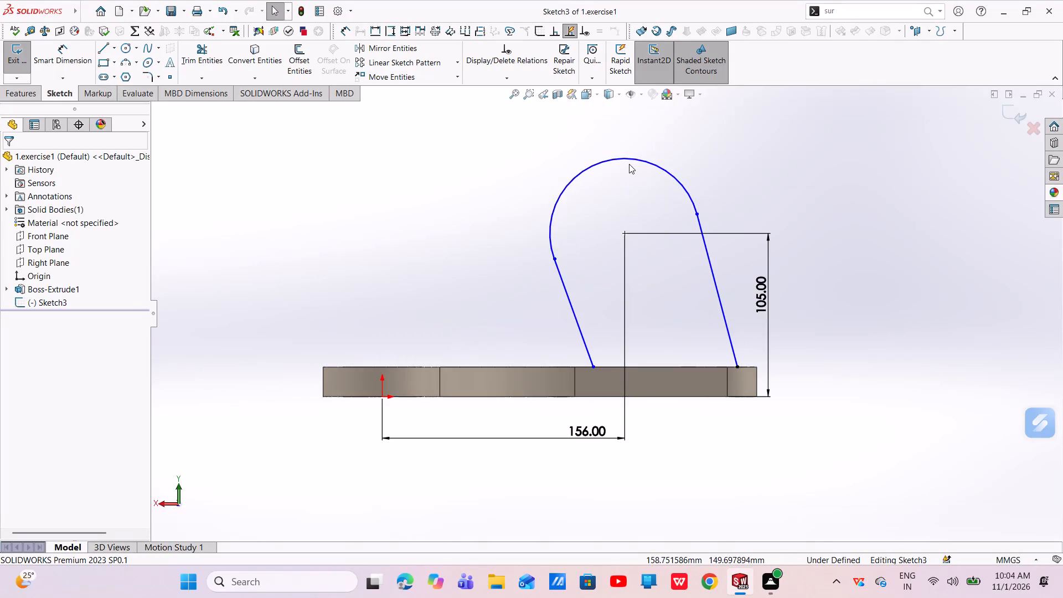
# Delete the existing profile above the plate: the slanted line near the origin, the large arc and the other slanted line.
pyautogui.scroll(3, 629, 156)
pyautogui.scroll(-3, 626, 167)
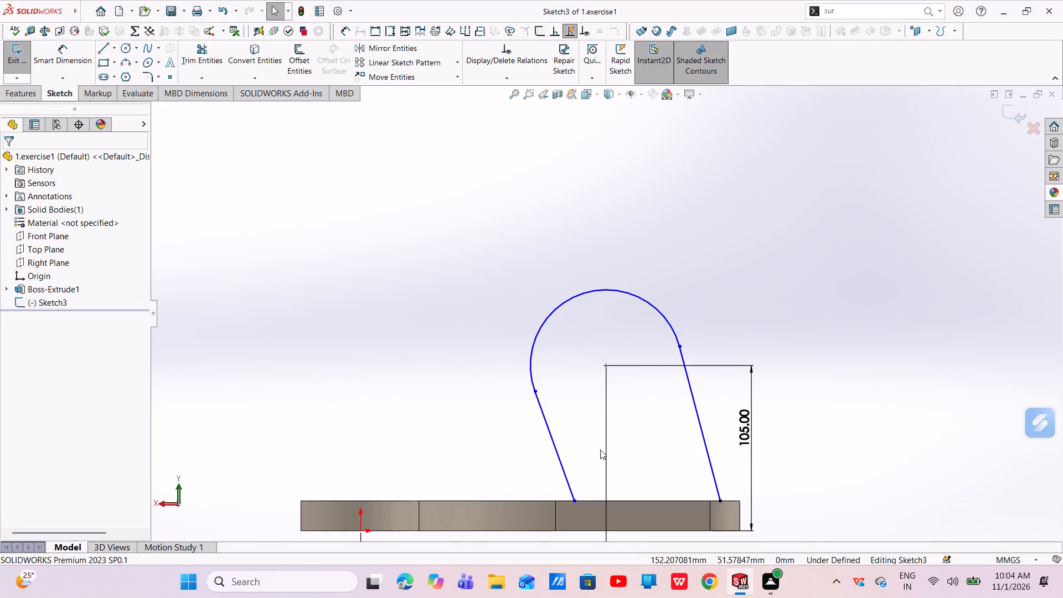
pyautogui.scroll(2, 598, 439)
pyautogui.click(572, 417)
pyautogui.rightClick(572, 417)
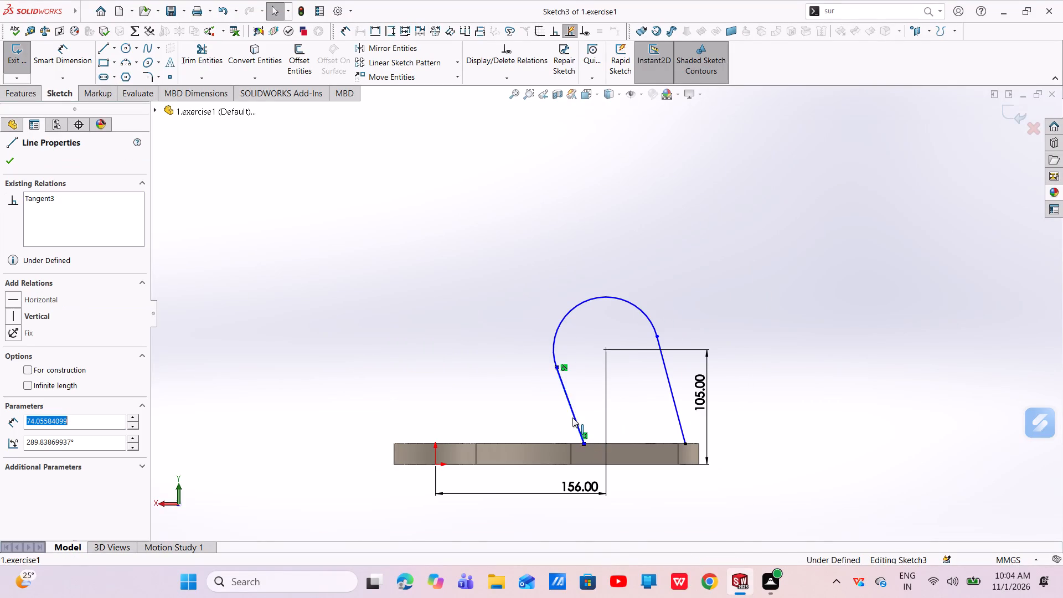
pyautogui.click(621, 545)
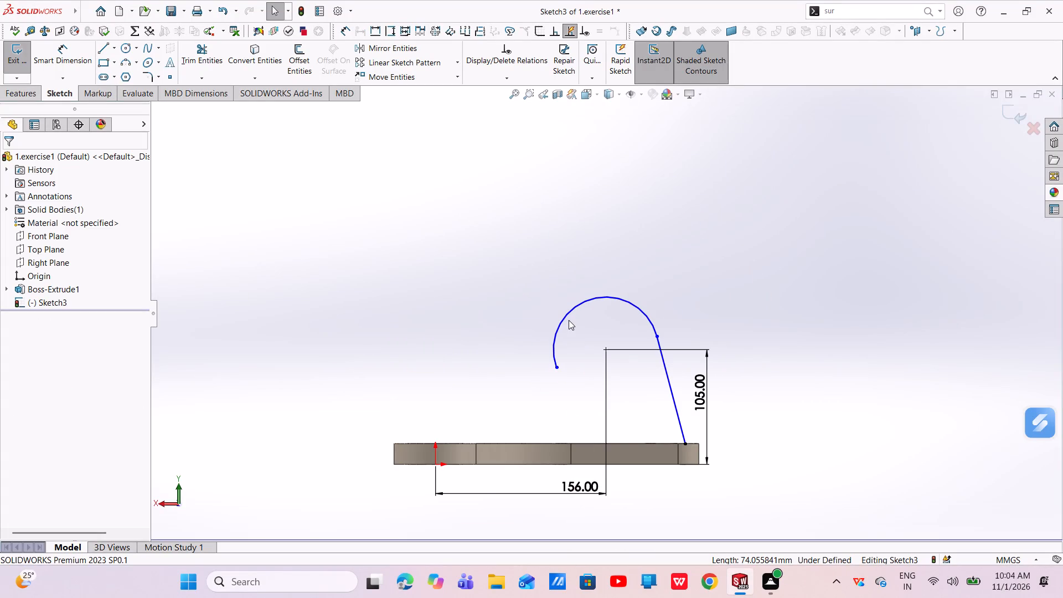
pyautogui.click(567, 317)
pyautogui.rightClick(567, 317)
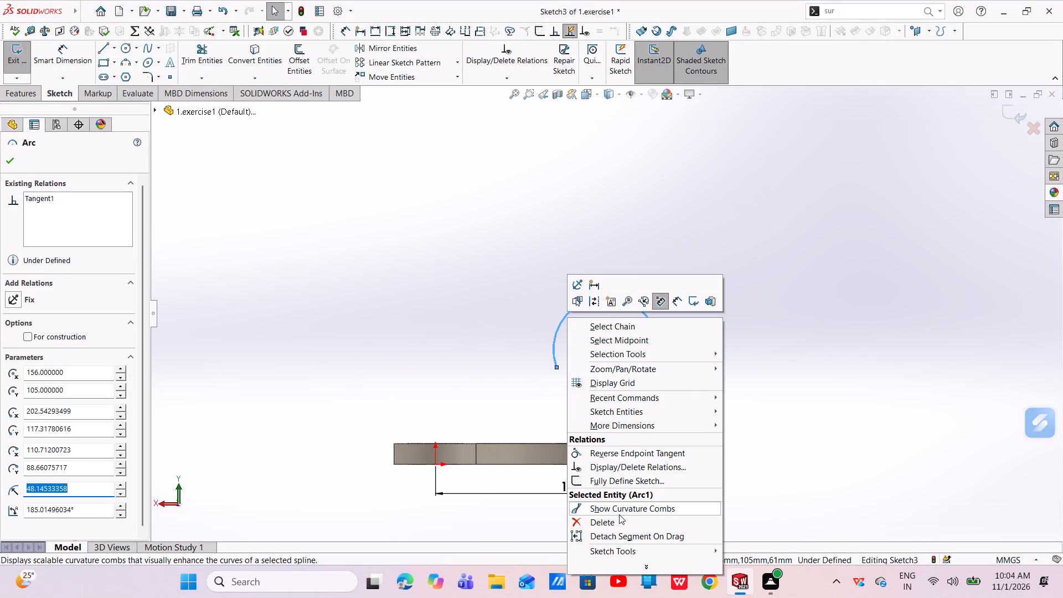
pyautogui.click(620, 518)
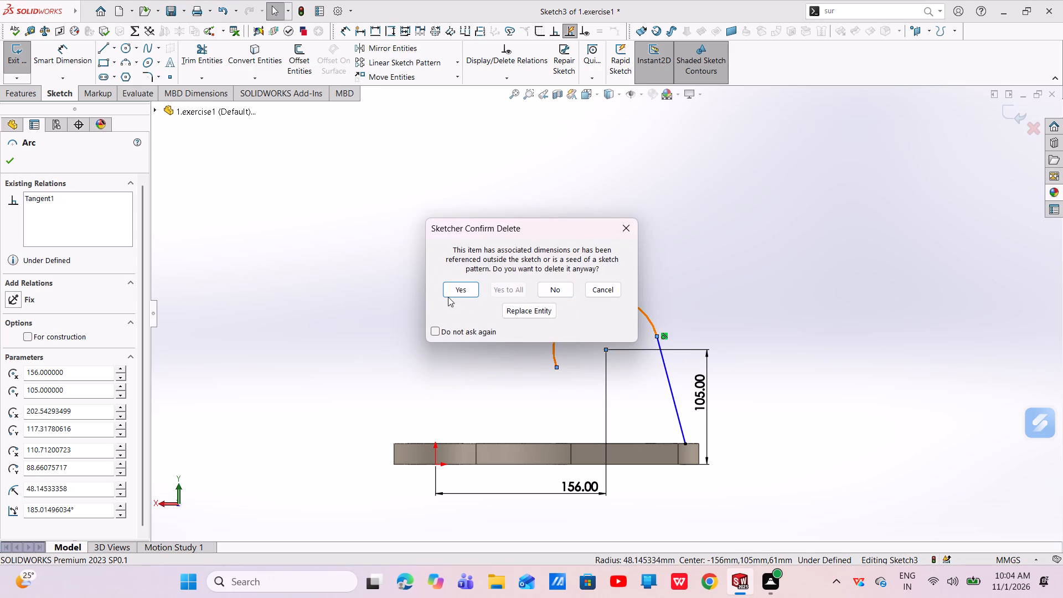
pyautogui.click(461, 287)
pyautogui.click(674, 392)
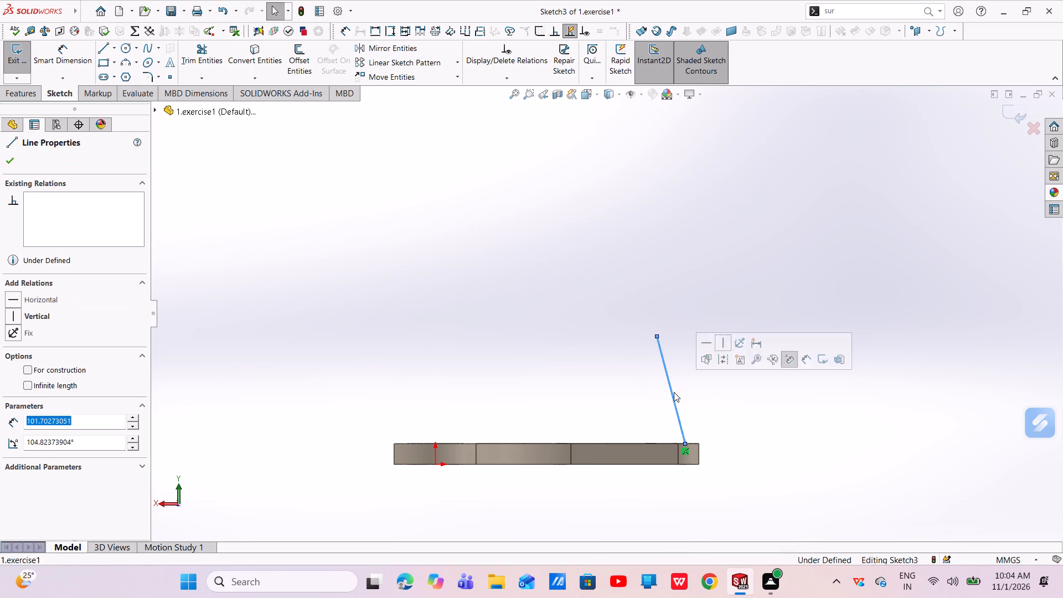
pyautogui.rightClick(674, 392)
pyautogui.click(704, 545)
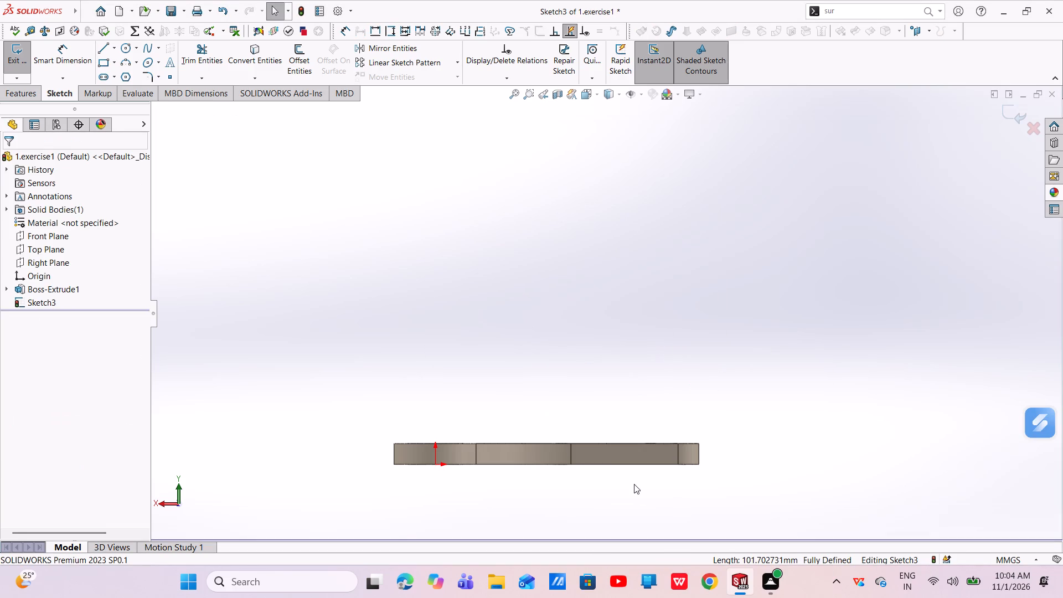
# Sketch a vertical centerline about 112 mm long upward from the midpoint of the top edge of the plate's darker flat face.
pyautogui.click(111, 44)
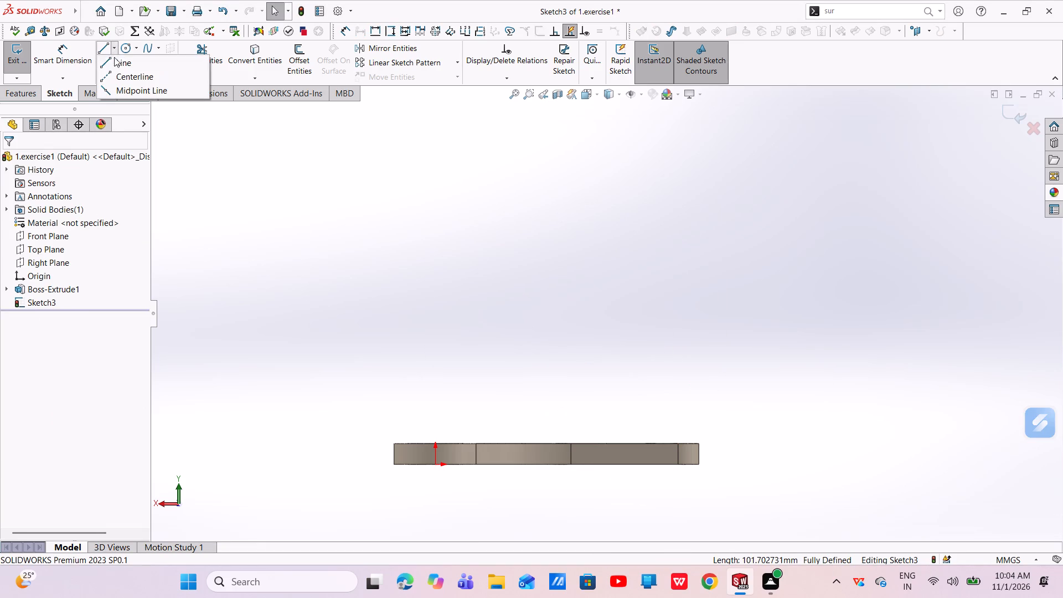
pyautogui.click(121, 71)
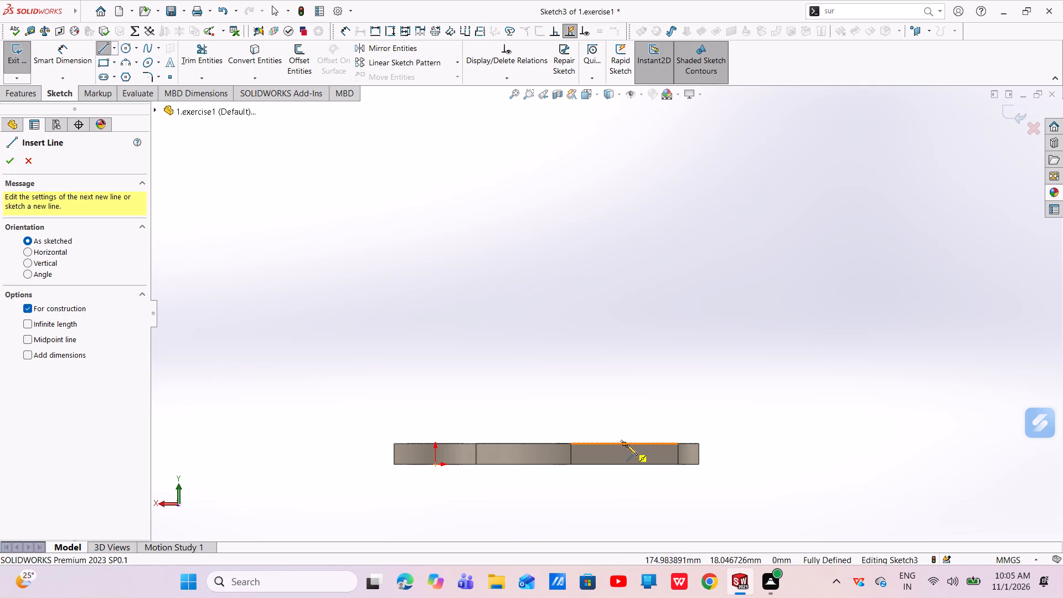
pyautogui.click(625, 445)
pyautogui.click(624, 321)
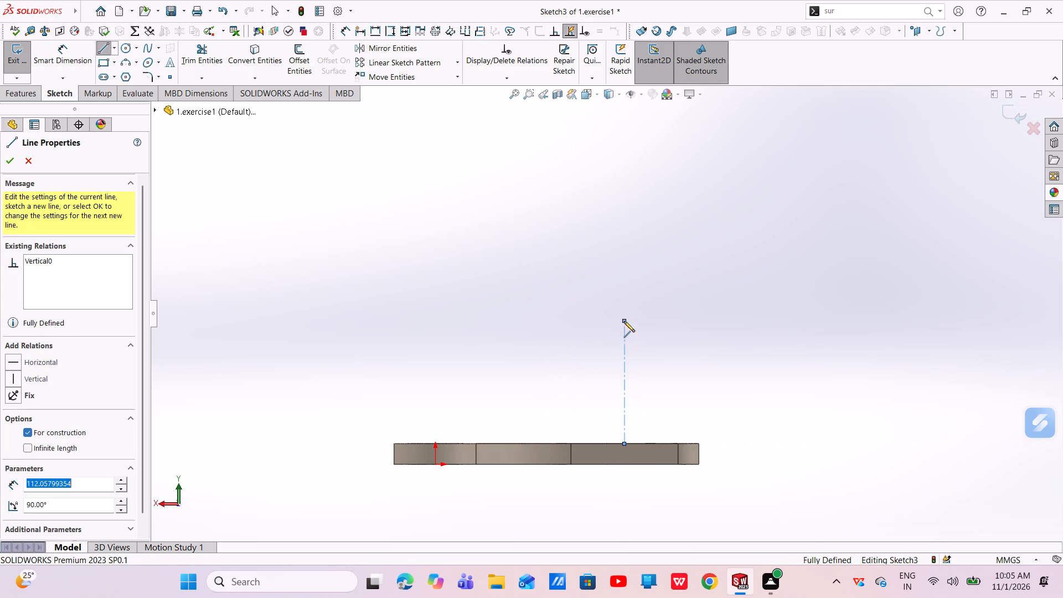
pyautogui.rightClick(624, 321)
pyautogui.click(636, 329)
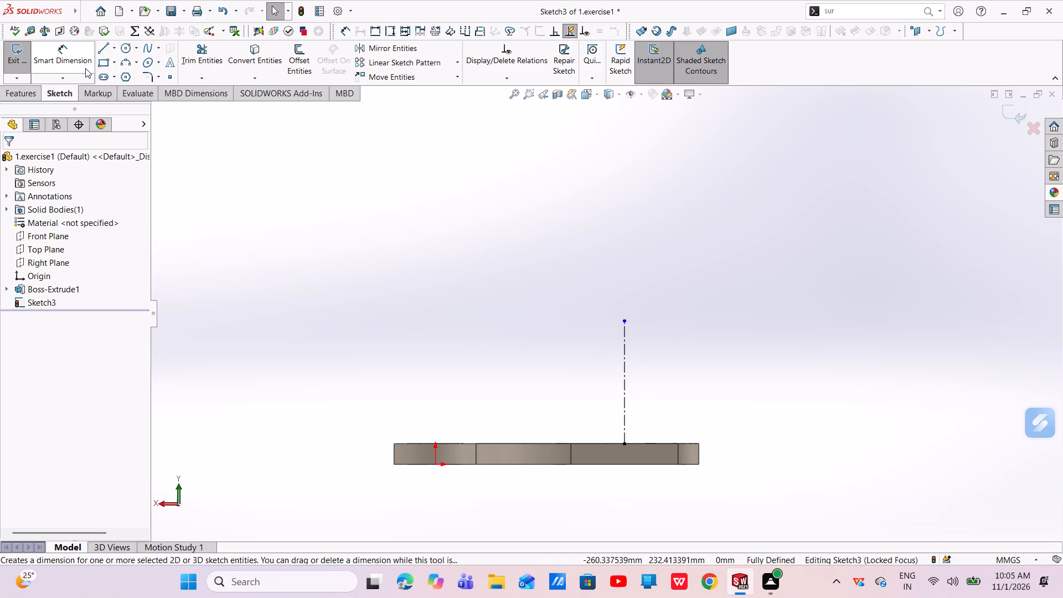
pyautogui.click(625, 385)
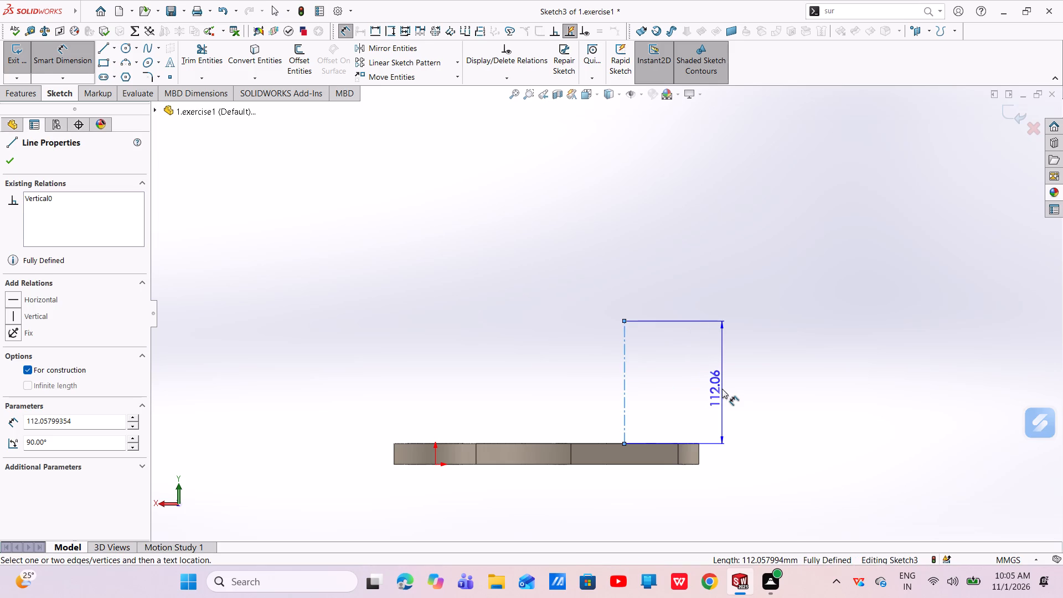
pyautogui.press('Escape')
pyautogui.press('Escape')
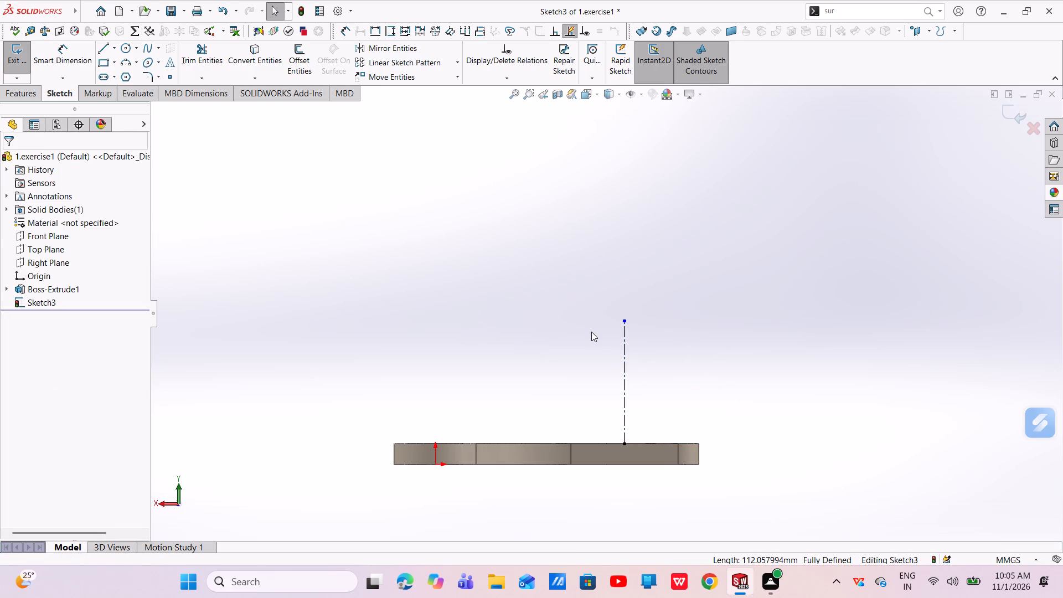
# Dimension the height from the plate's bottom edge to the centerline's upper endpoint as 105 mm.
pyautogui.click(65, 56)
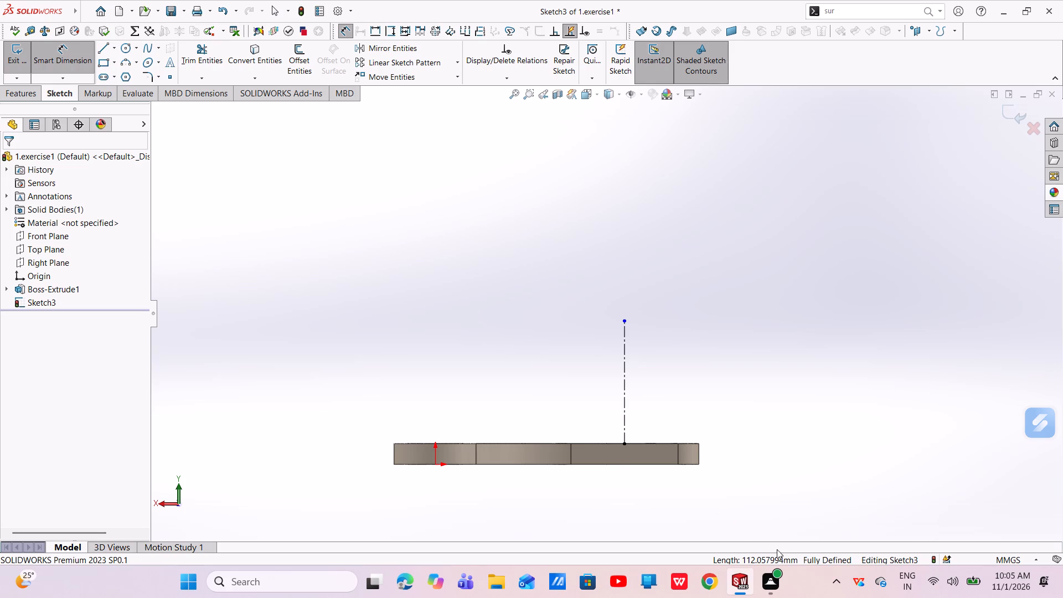
pyautogui.click(629, 466)
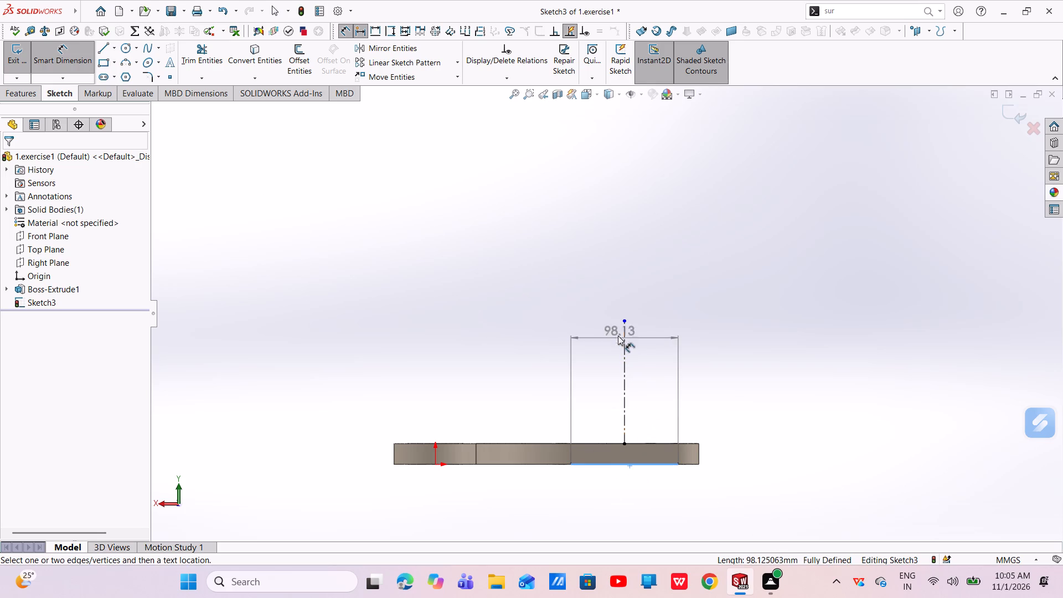
pyautogui.click(625, 322)
pyautogui.click(764, 350)
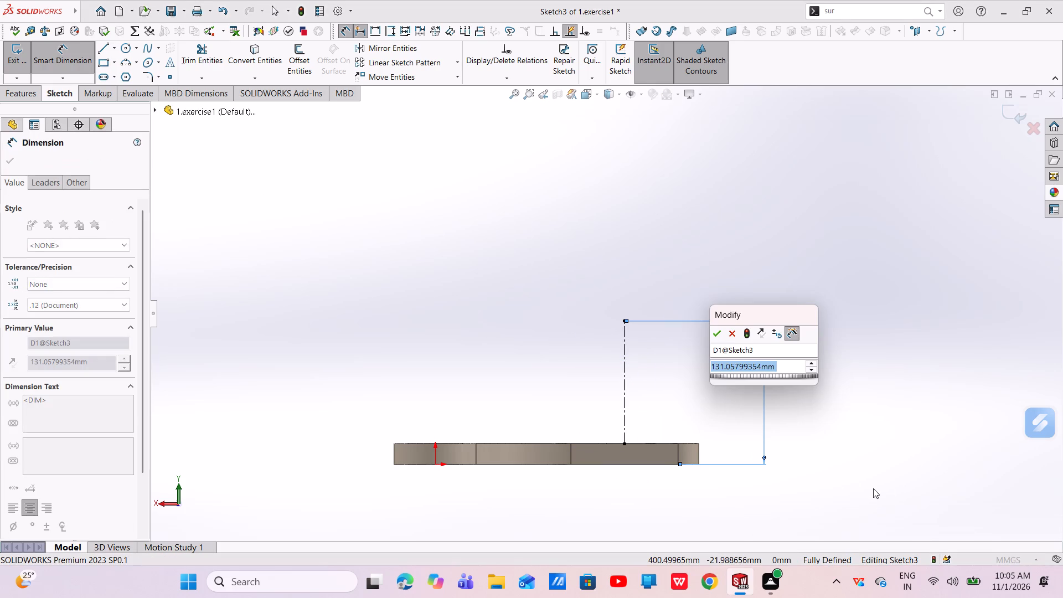
pyautogui.press('BackSpace')
pyautogui.write('105')
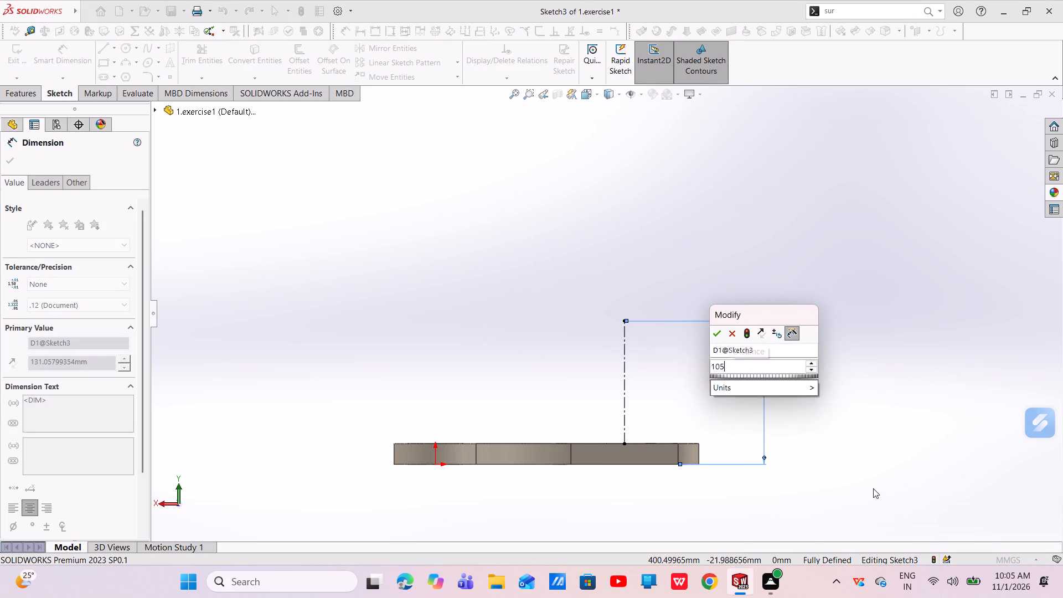
pyautogui.press('Return')
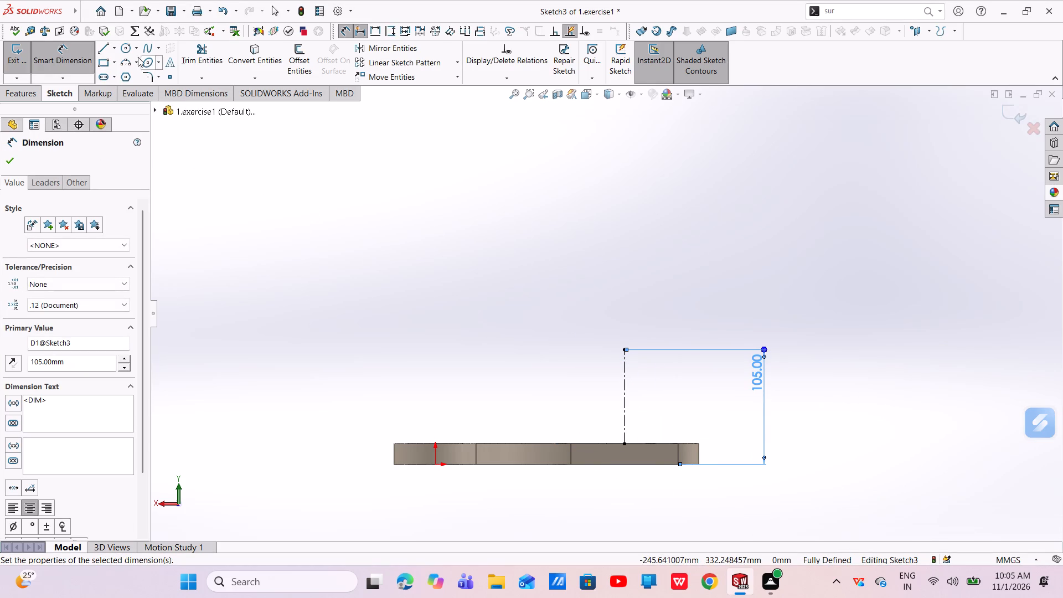
# Sketch two concentric circles centred on the centerline's upper endpoint, with radii of about 25 mm and 49 mm.
pyautogui.click(126, 50)
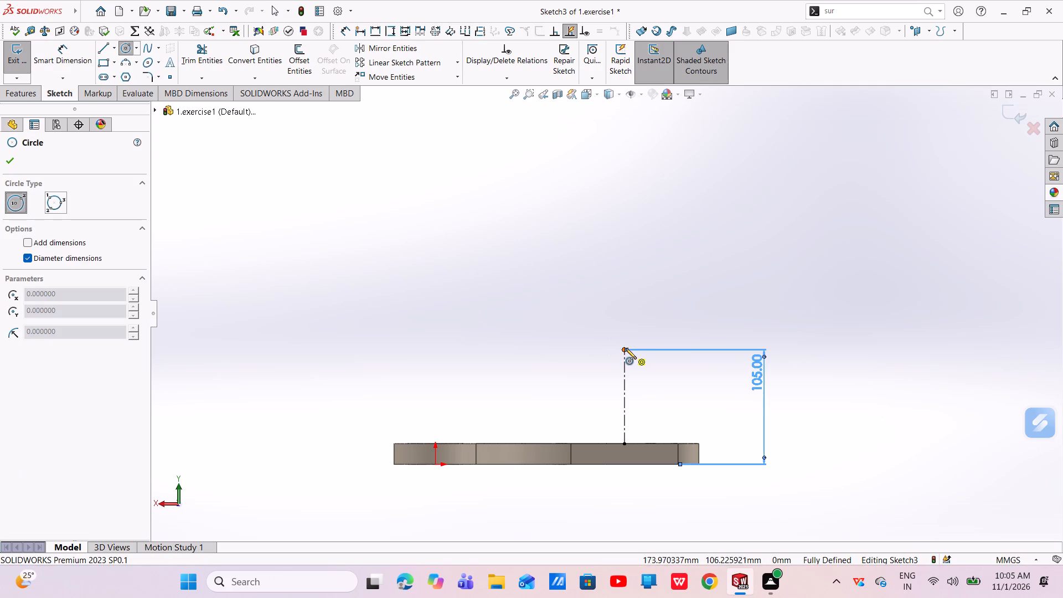
pyautogui.click(622, 349)
pyautogui.click(647, 365)
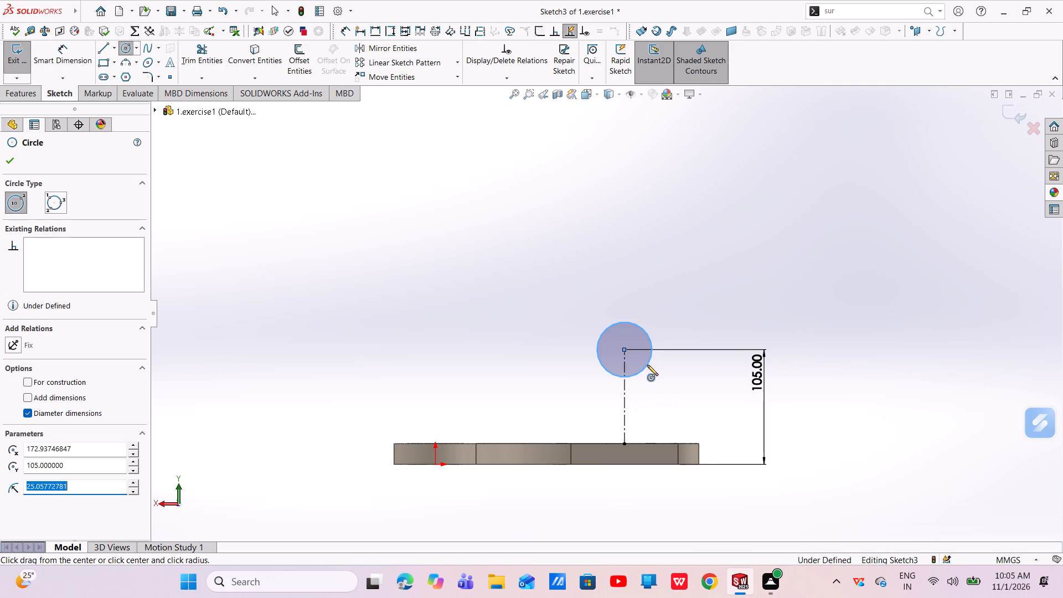
pyautogui.rightClick(647, 365)
pyautogui.click(663, 373)
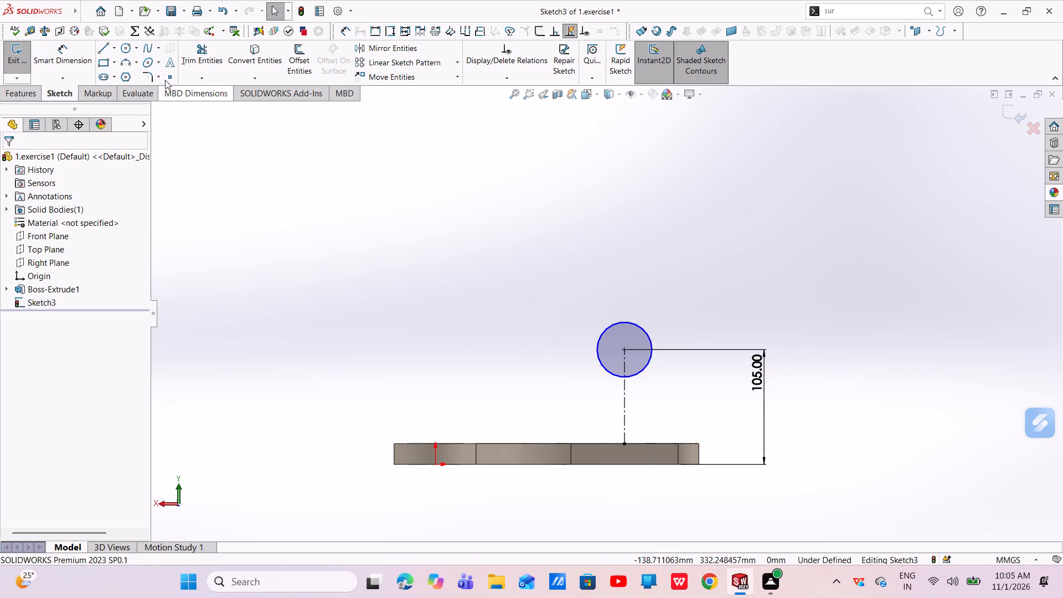
pyautogui.click(128, 46)
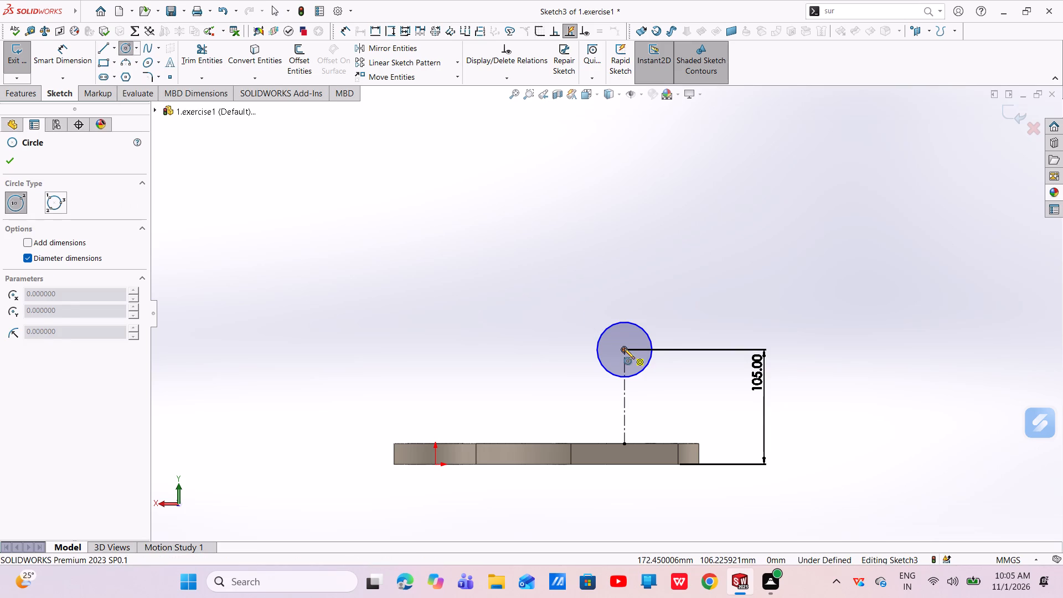
pyautogui.click(624, 348)
pyautogui.click(669, 380)
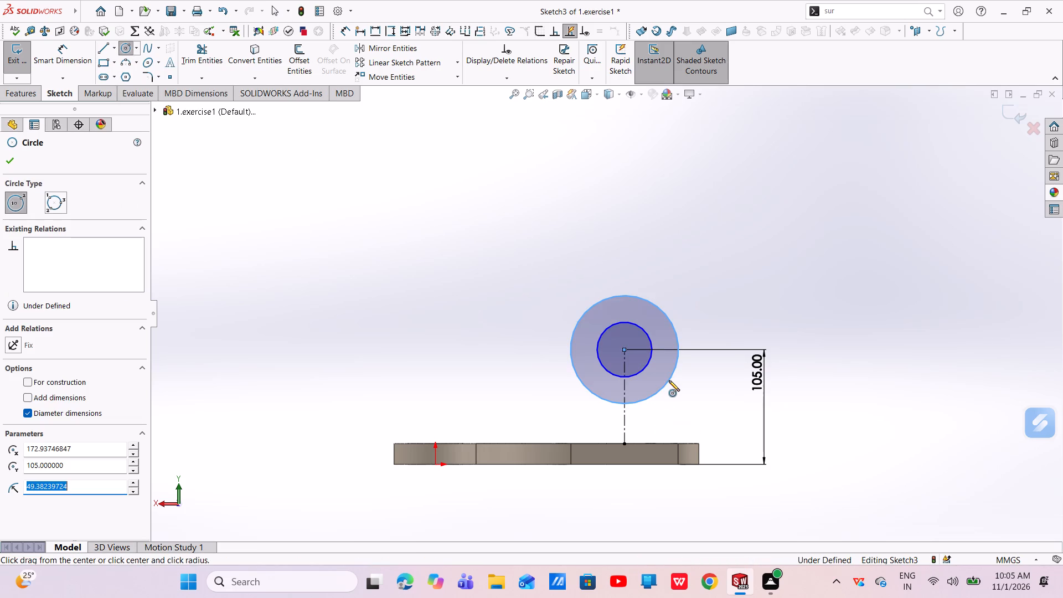
pyautogui.rightClick(669, 380)
pyautogui.click(697, 387)
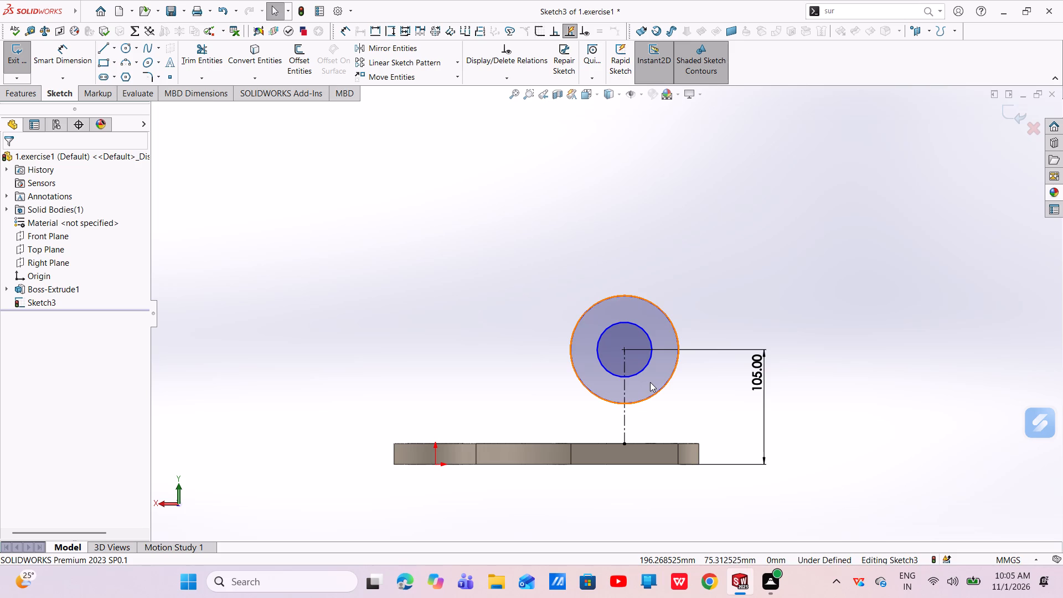
# Dimension the inner circle's diameter as 44.45 mm.
pyautogui.click(78, 60)
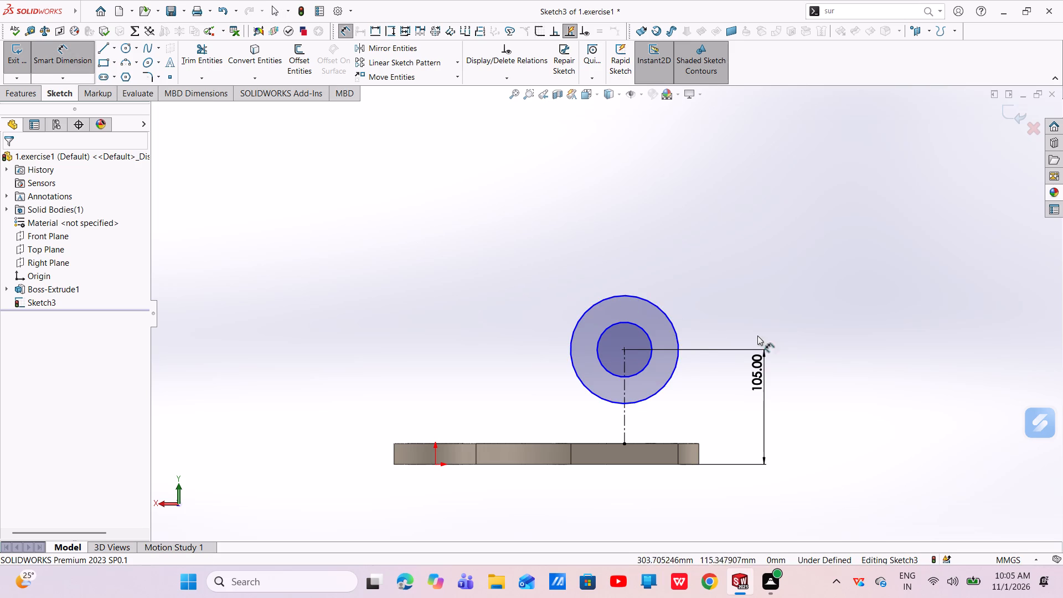
pyautogui.click(648, 337)
pyautogui.click(799, 298)
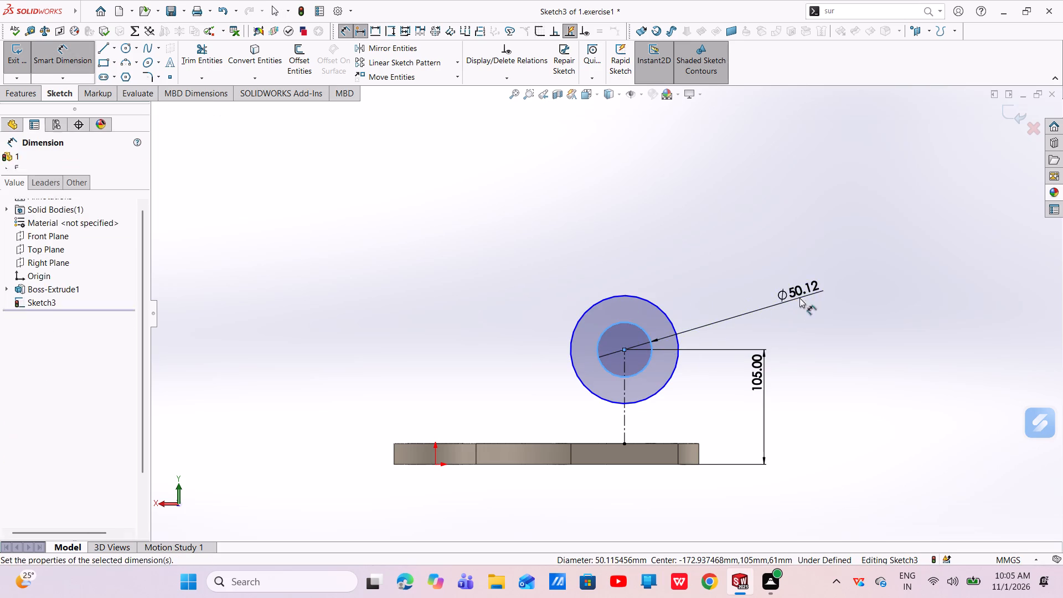
pyautogui.press('BackSpace')
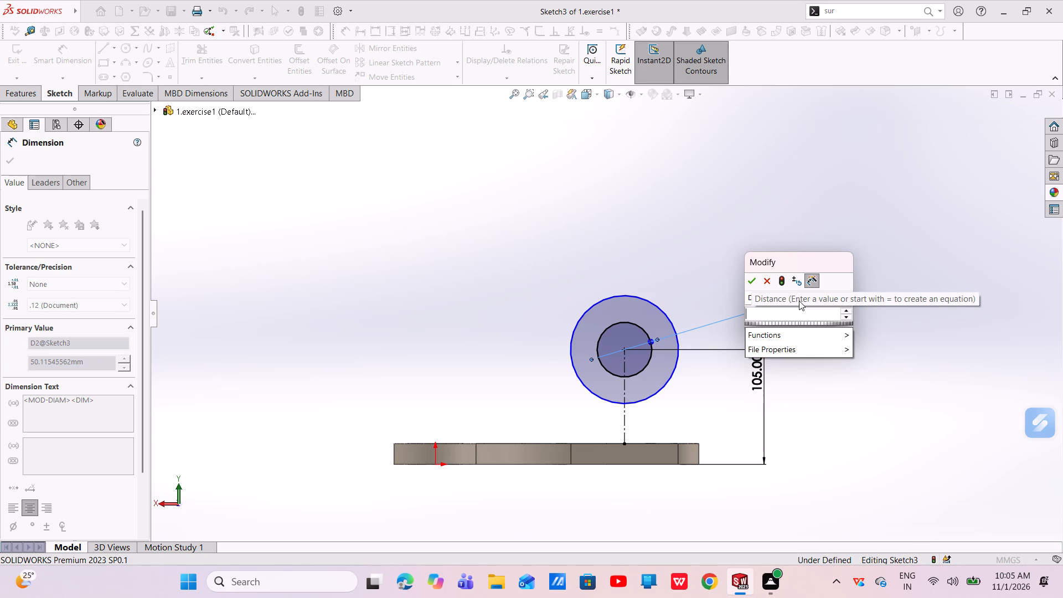
pyautogui.write('44')
pyautogui.press('.')
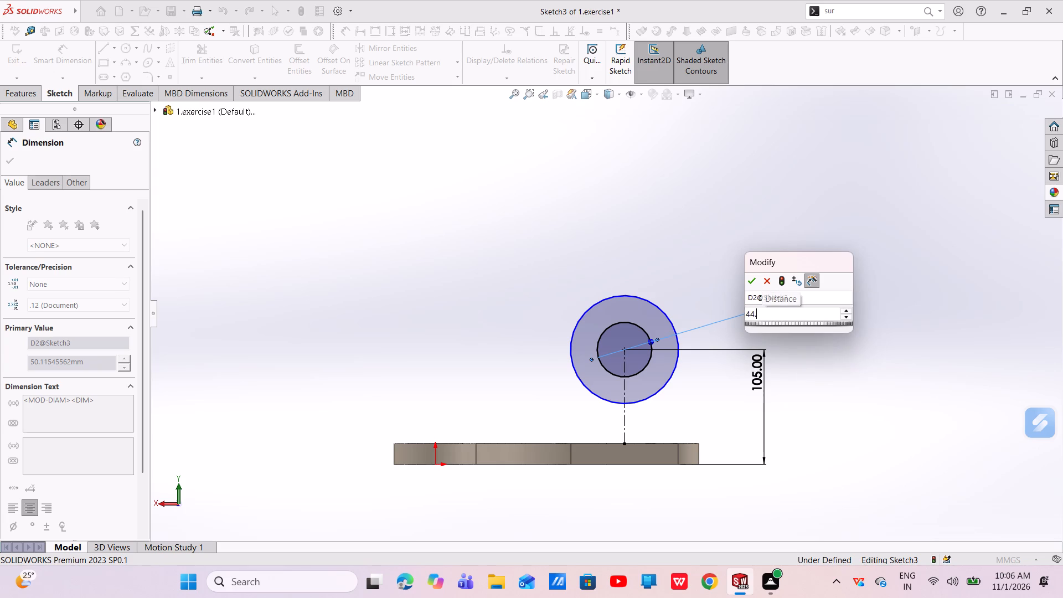
pyautogui.write('45')
pyautogui.press('Return')
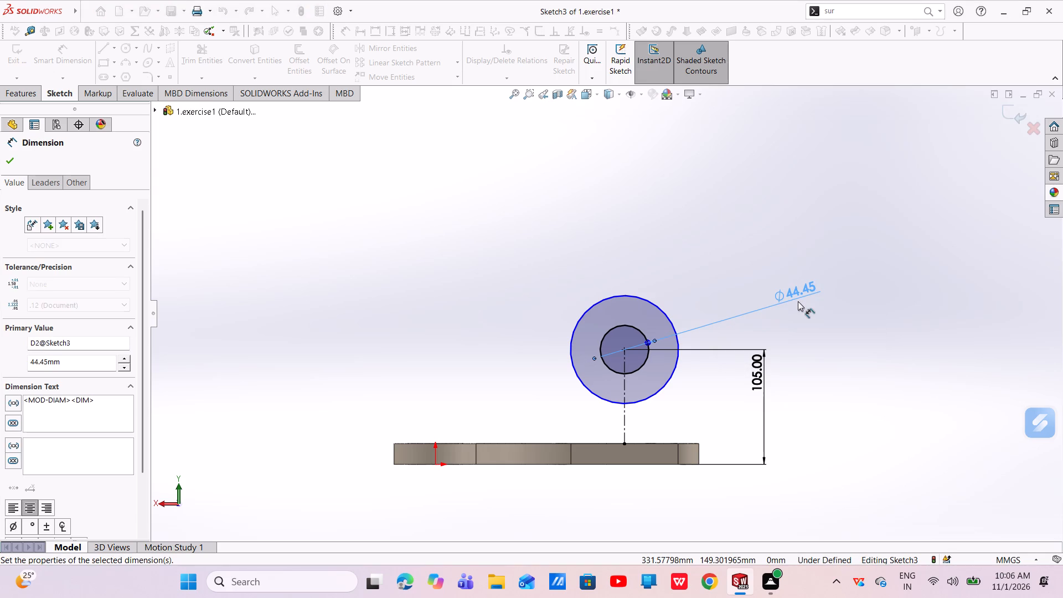
# Dimension the outer circle's diameter as 35 mm.
pyautogui.click(678, 344)
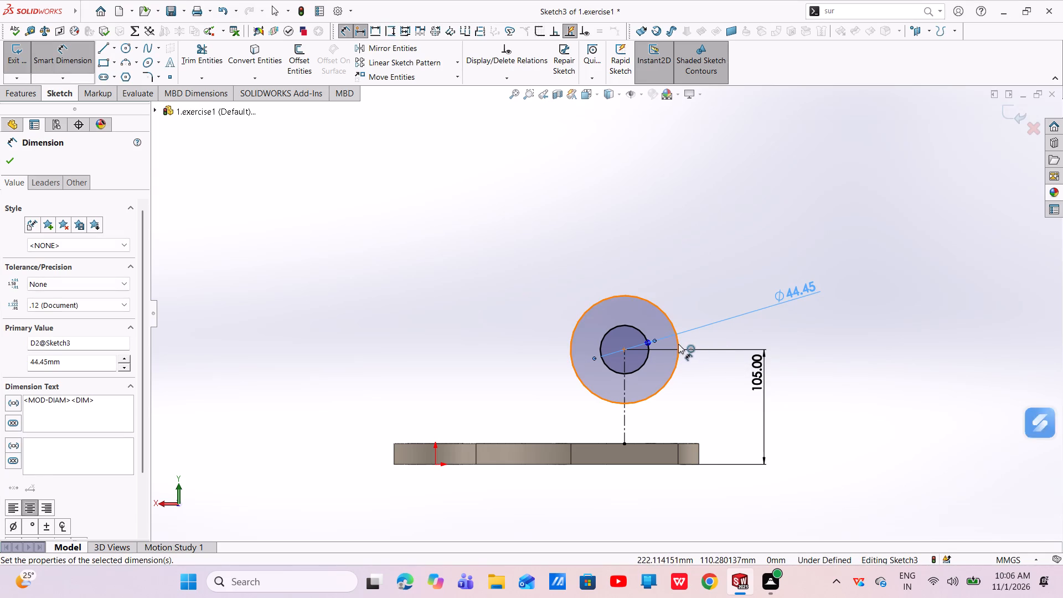
pyautogui.click(862, 268)
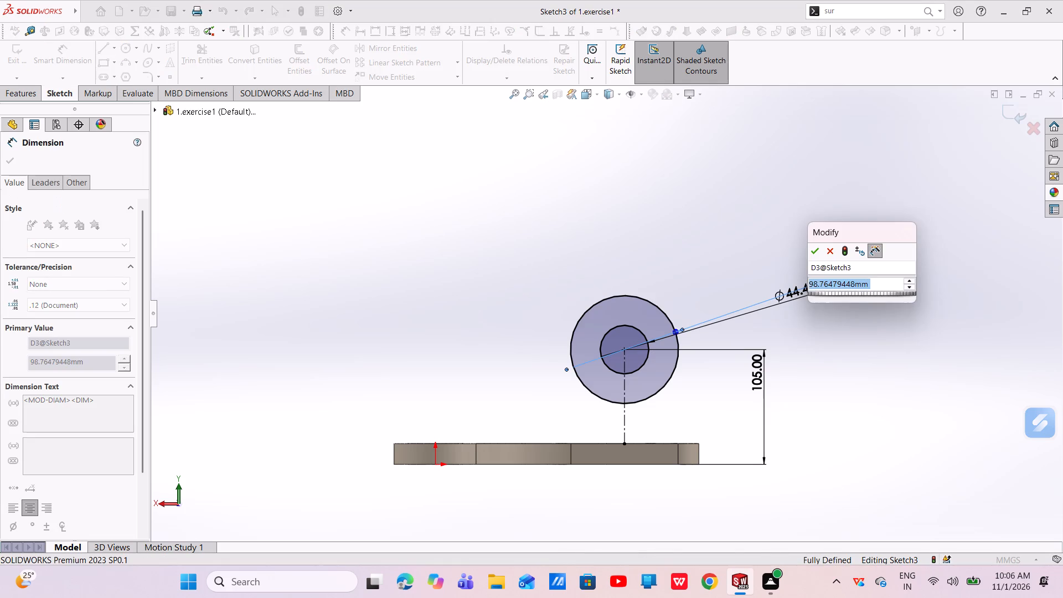
pyautogui.press('BackSpace')
pyautogui.write('35')
pyautogui.press('Return')
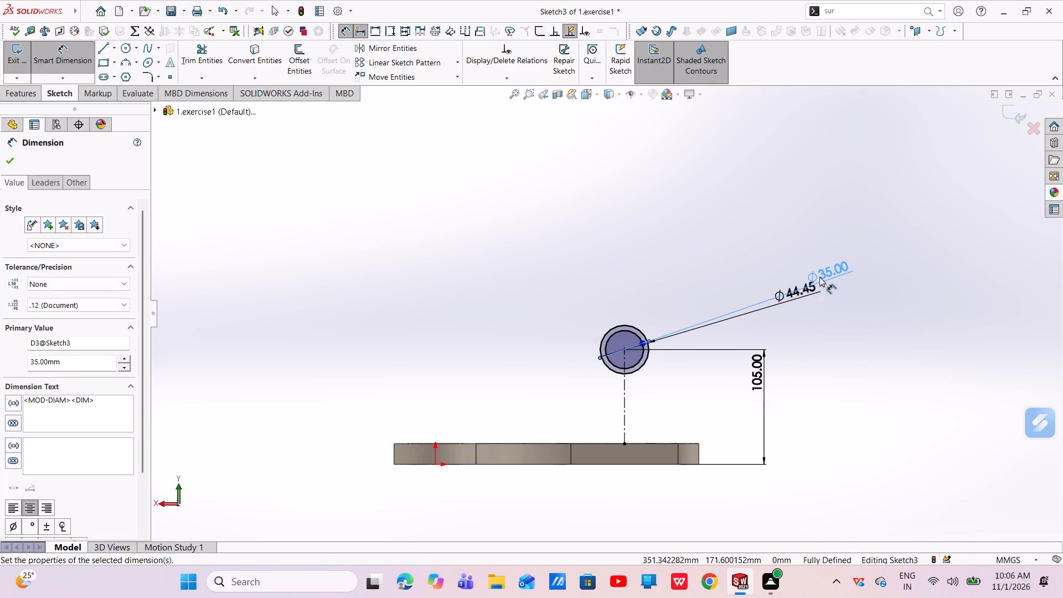
# Set the diameter dimension of the circle concentric with the 44.45 mm circle to 70 mm.
pyautogui.doubleClick(828, 266)
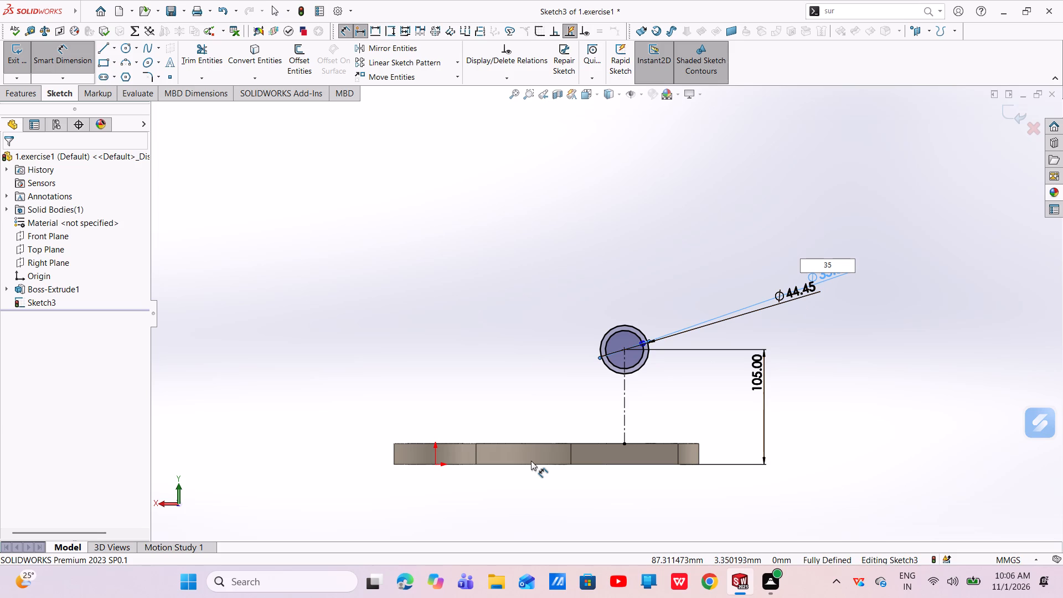
pyautogui.press('Right')
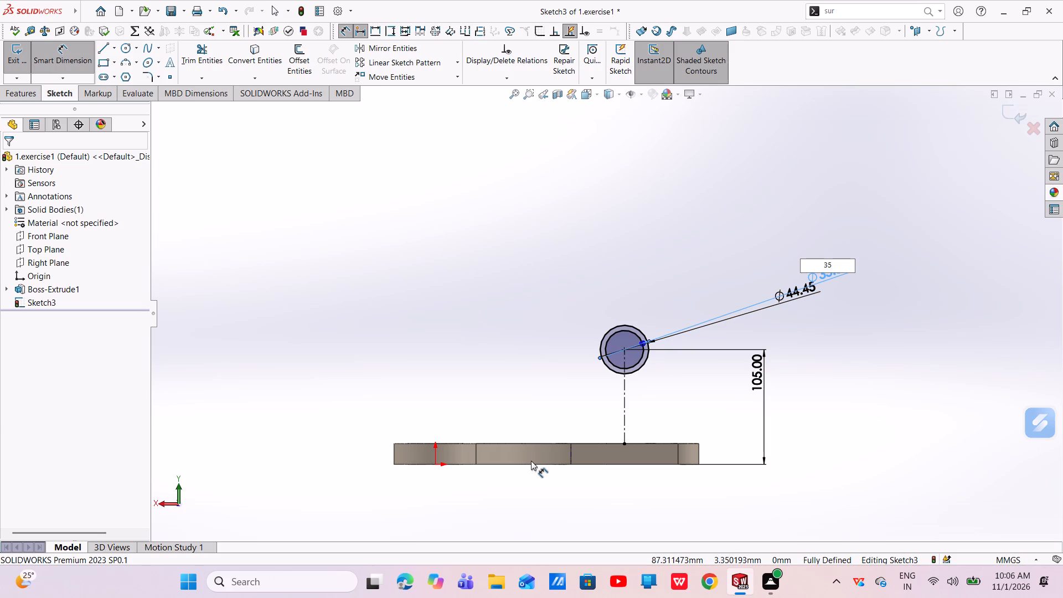
pyautogui.press('BackSpace')
pyautogui.press('BackSpace')
pyautogui.write('70')
pyautogui.press('Return')
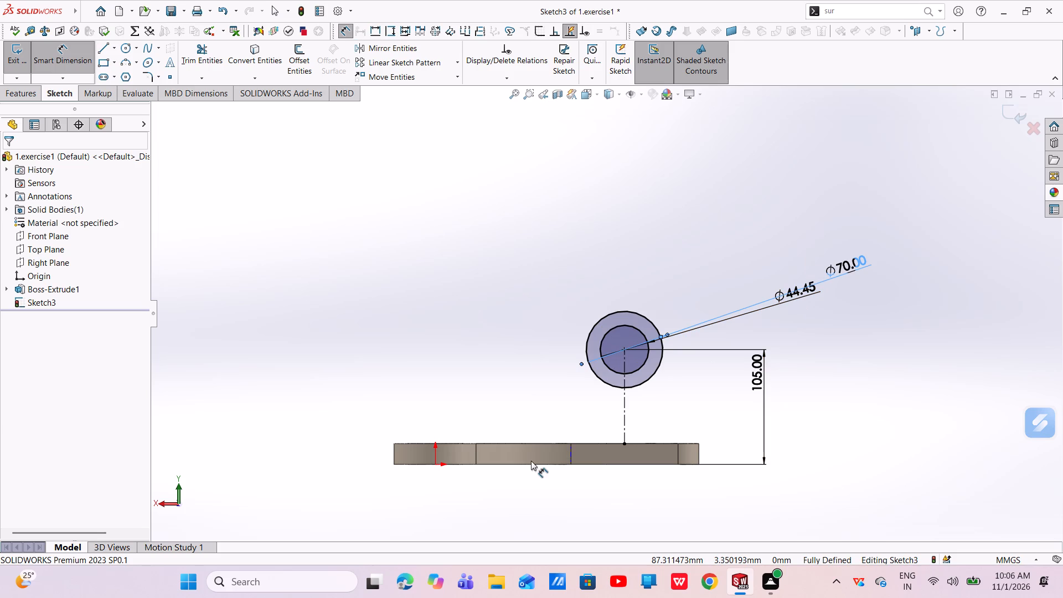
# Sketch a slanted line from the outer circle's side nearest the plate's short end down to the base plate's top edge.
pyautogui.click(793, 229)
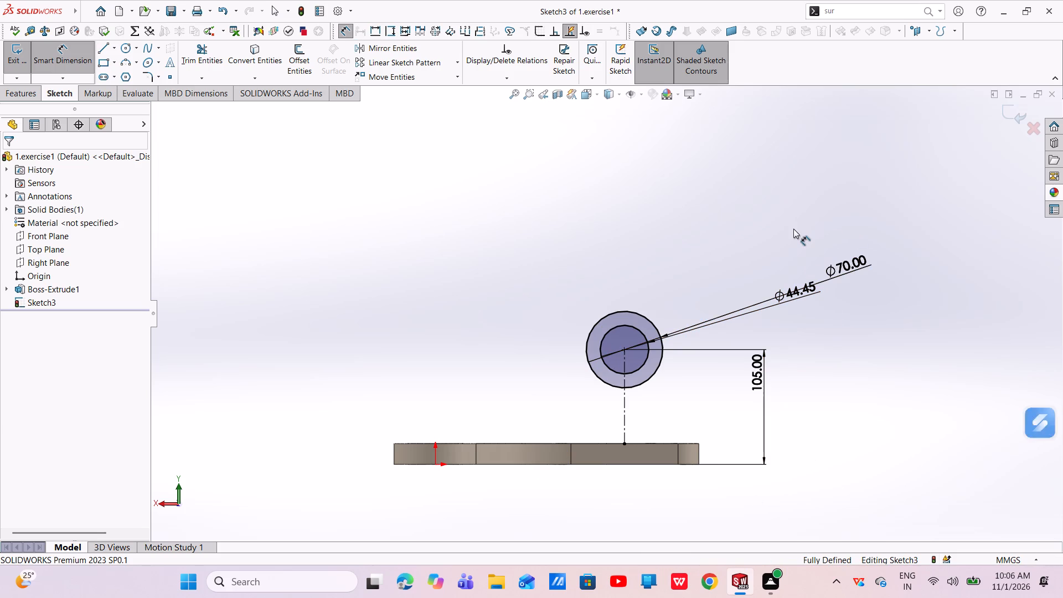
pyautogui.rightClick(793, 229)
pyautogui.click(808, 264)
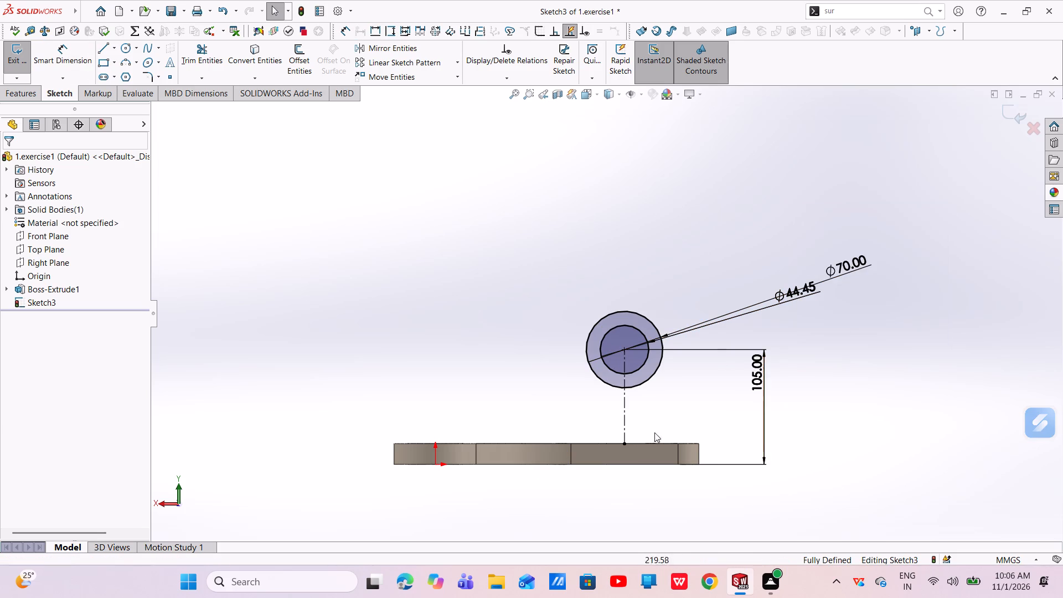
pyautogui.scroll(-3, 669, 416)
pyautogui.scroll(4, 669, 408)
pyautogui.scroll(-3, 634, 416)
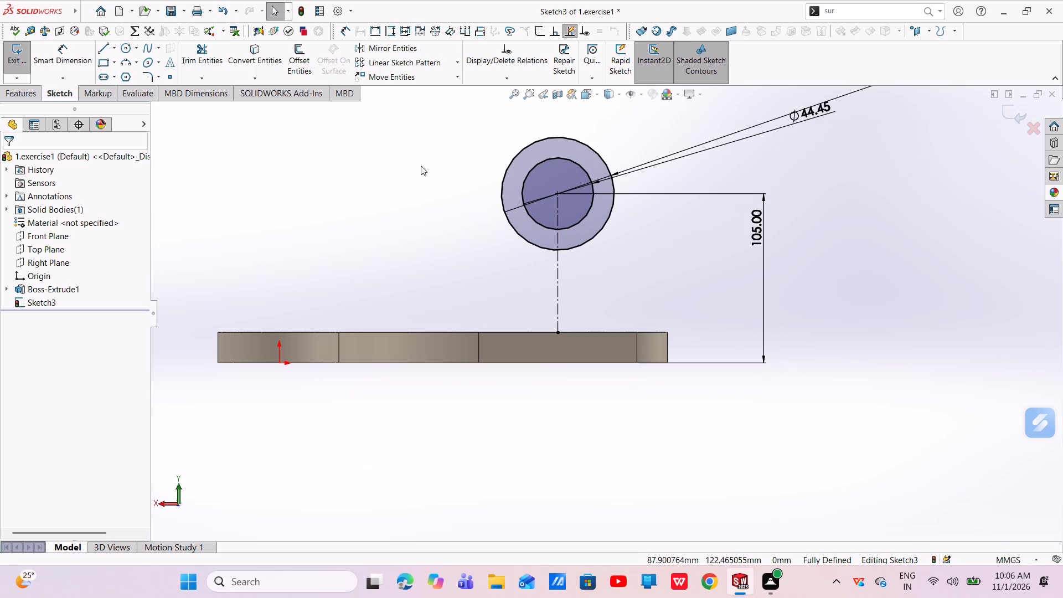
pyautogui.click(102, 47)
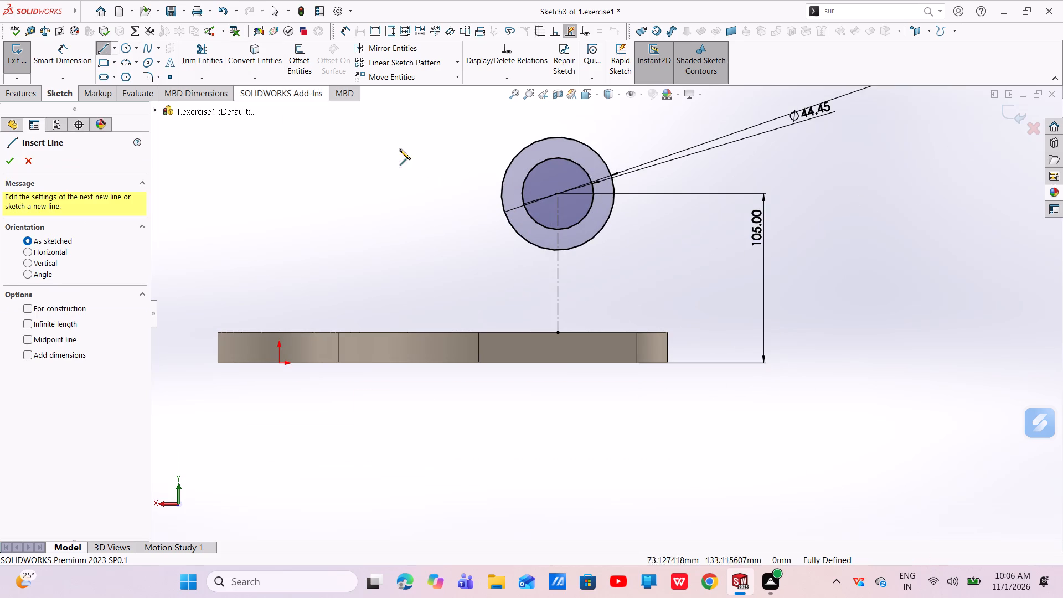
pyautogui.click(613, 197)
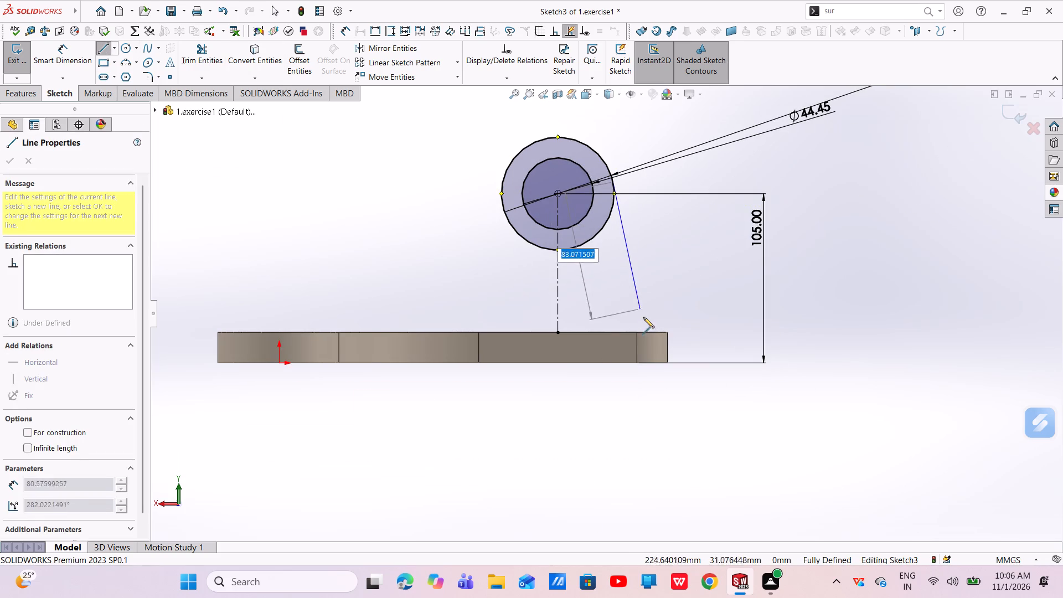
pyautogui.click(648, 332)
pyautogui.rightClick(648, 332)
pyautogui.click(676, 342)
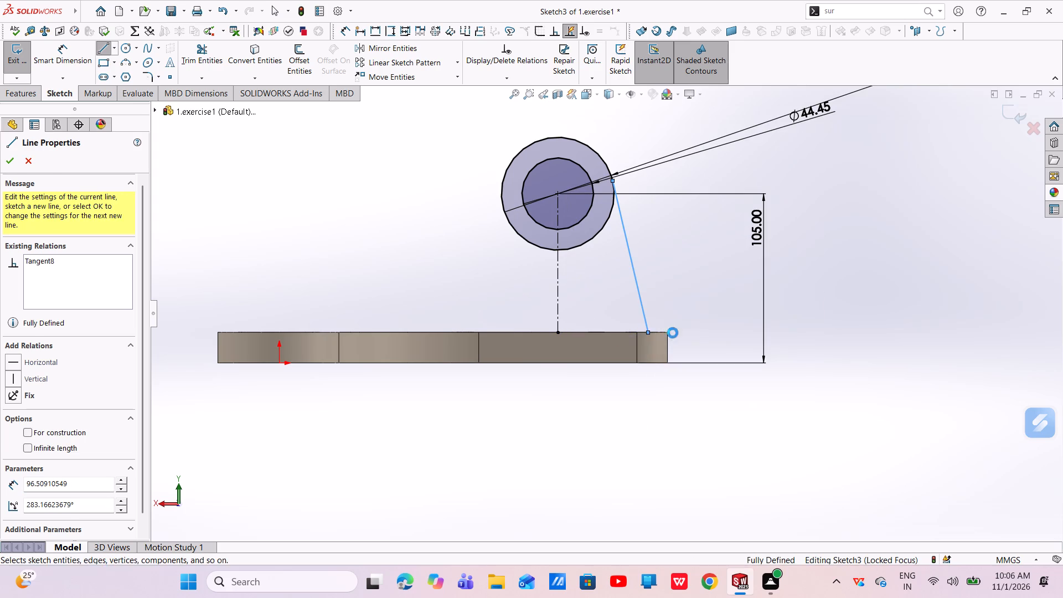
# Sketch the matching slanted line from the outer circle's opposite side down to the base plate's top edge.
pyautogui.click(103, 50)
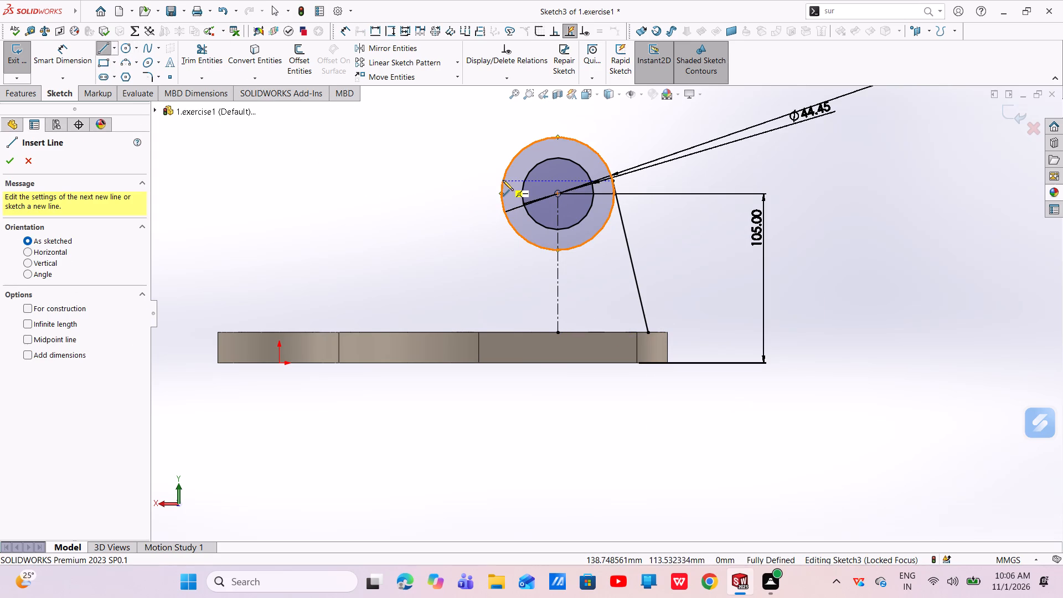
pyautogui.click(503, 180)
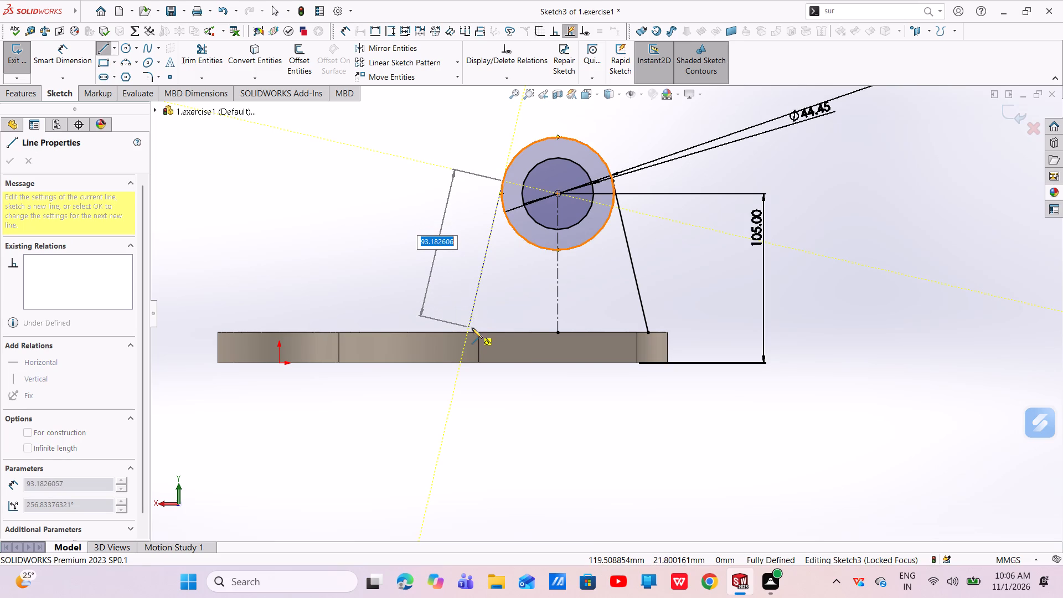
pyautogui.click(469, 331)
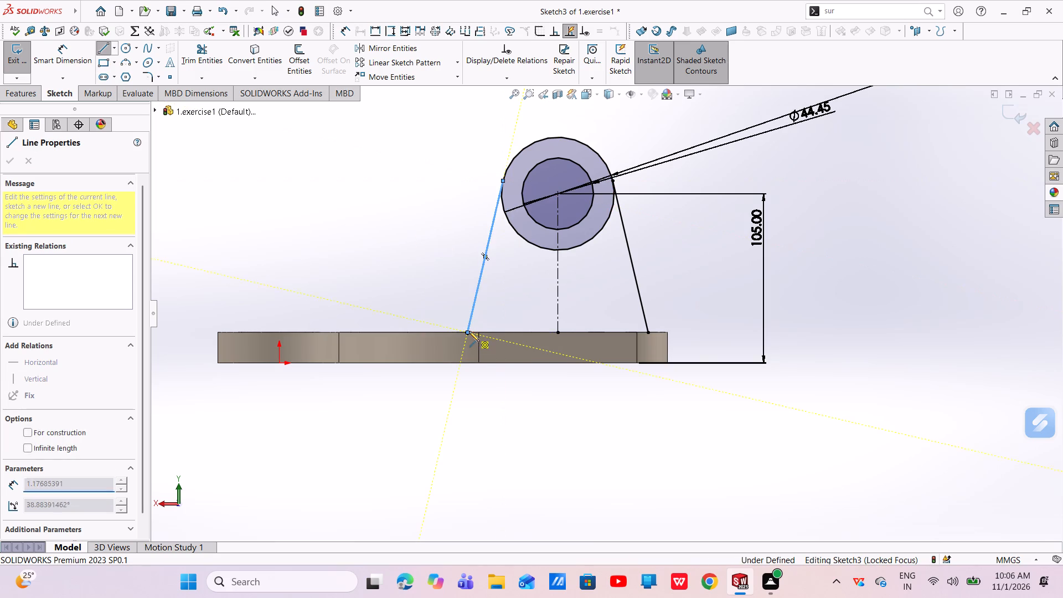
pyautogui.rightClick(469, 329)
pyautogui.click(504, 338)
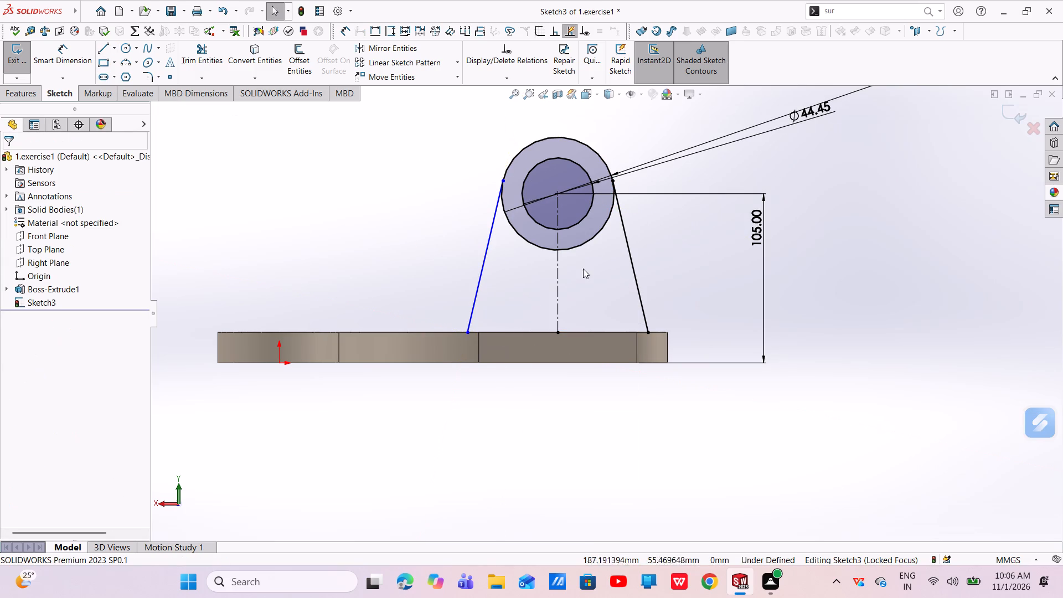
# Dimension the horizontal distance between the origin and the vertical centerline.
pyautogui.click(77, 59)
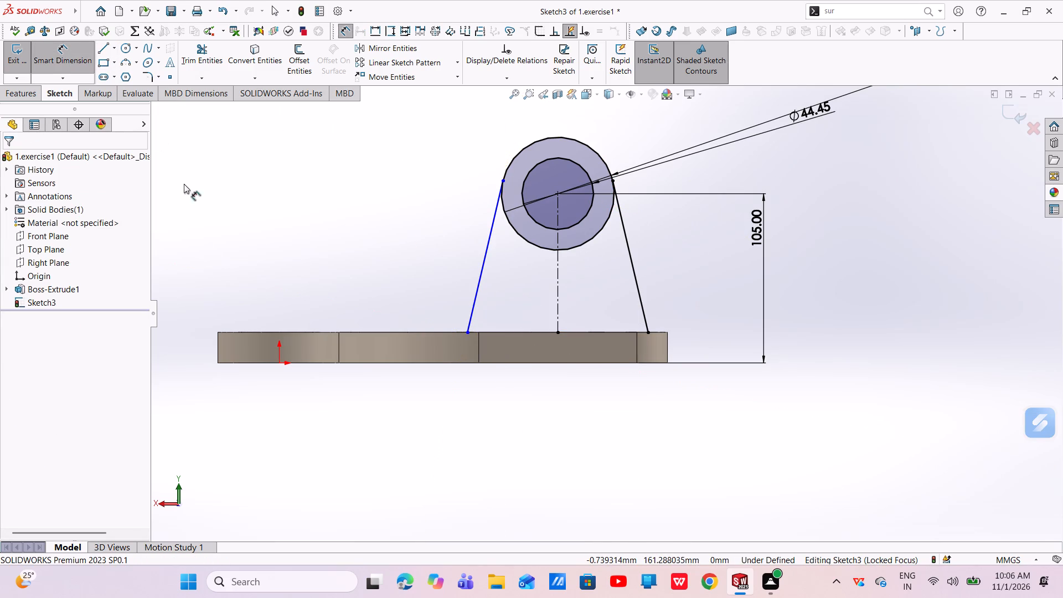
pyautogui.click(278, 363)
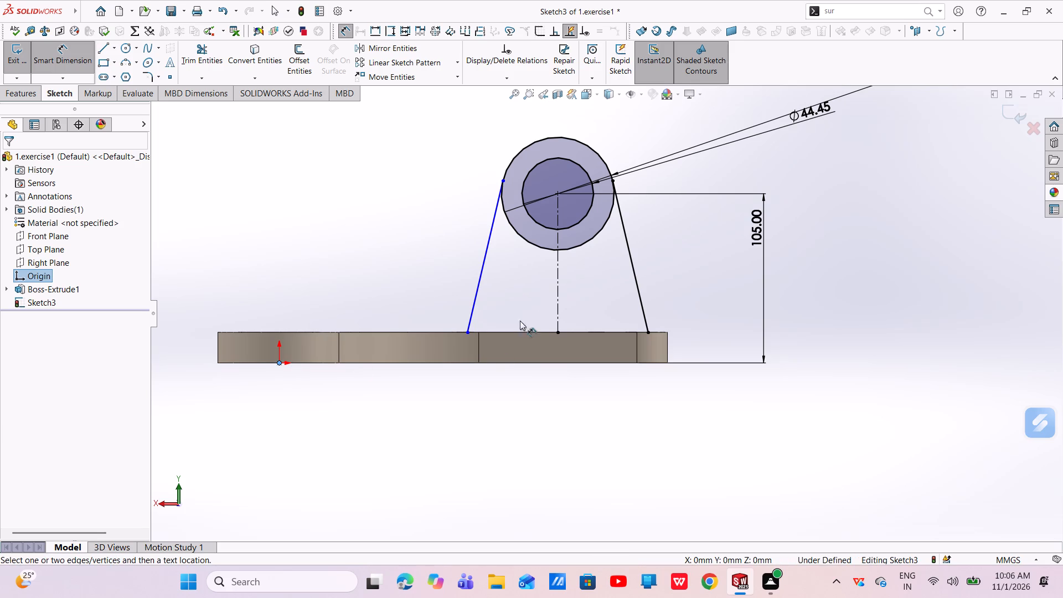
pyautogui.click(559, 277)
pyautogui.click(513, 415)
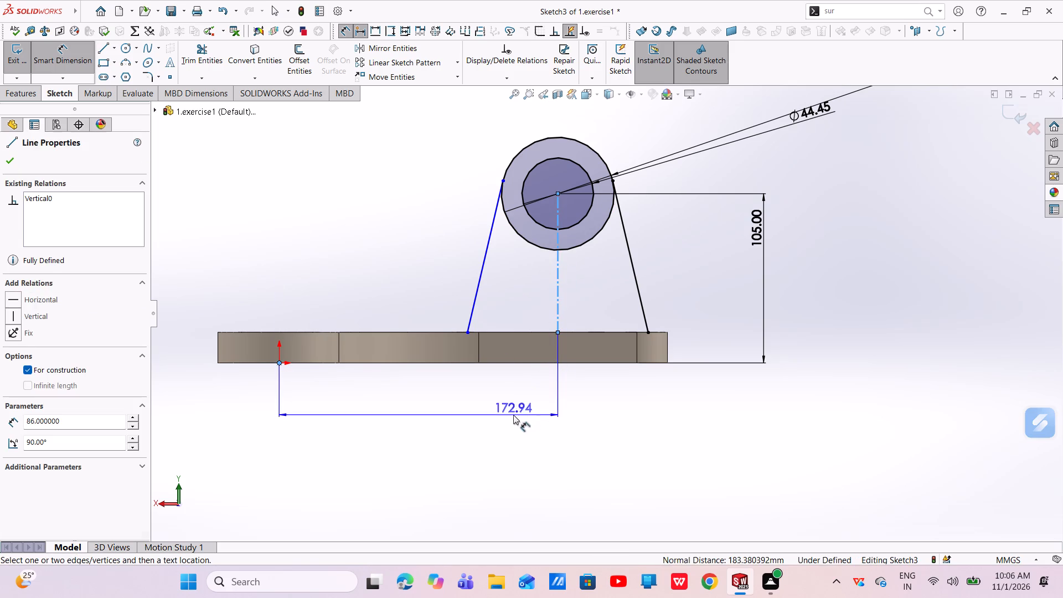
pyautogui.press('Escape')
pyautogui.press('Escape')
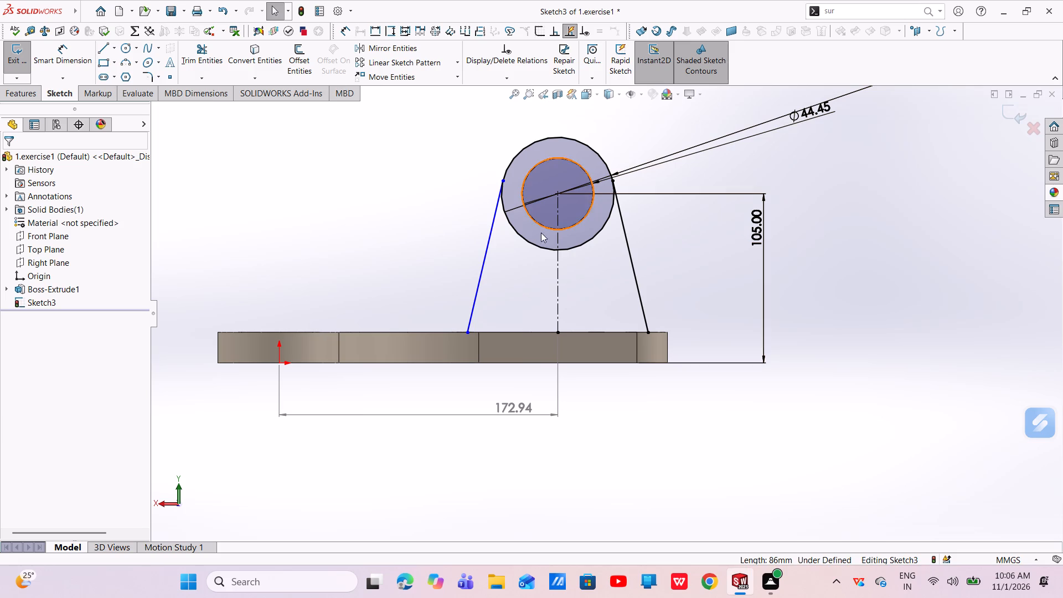
# Undo the slanted lines, the concentric circles, all dimensions and the centerline until Sketch3 is empty.
pyautogui.hotkey('ctrl', 'z')
pyautogui.hotkey('ctrl', 'z')
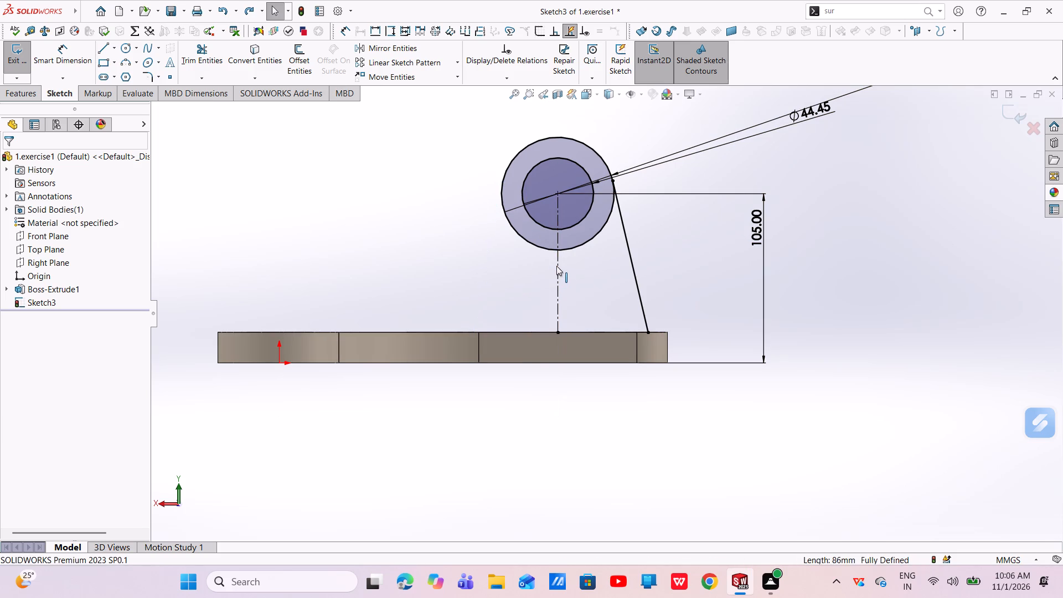
pyautogui.hotkey('ctrl', 'z')
pyautogui.hotkey('ctrl', 'z')
pyautogui.hotkey('ctrl', 'z')
pyautogui.hotkey('ctrl', 'z')
pyautogui.hotkey('ctrl', 'z')
pyautogui.hotkey('ctrl', 'z')
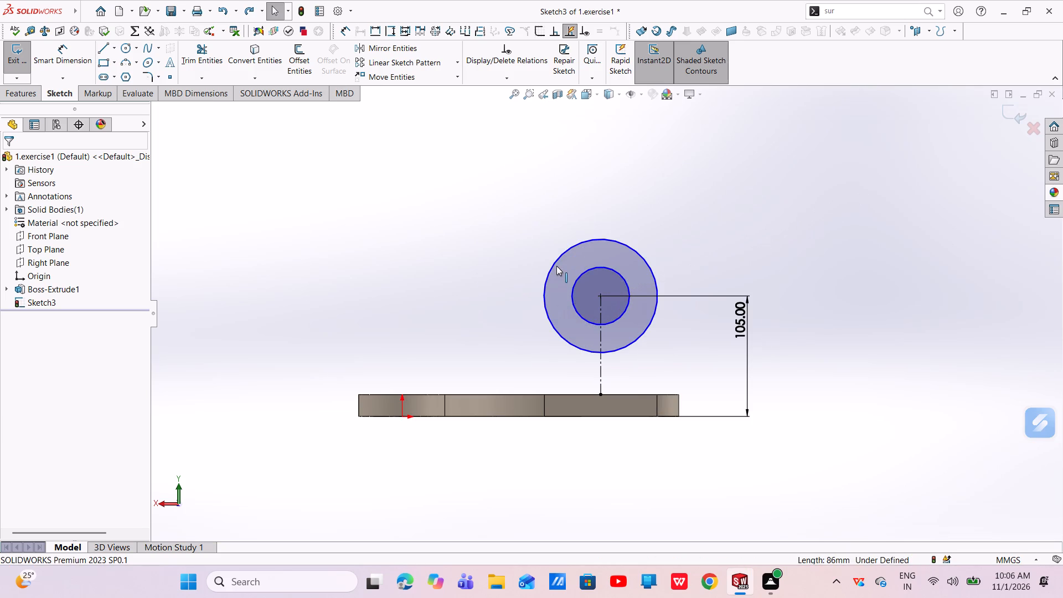
pyautogui.hotkey('ctrl', 'z')
pyautogui.hotkey('ctrl', 'z')
pyautogui.hotkey('ctrl', 'z')
pyautogui.hotkey('ctrl', 'z')
pyautogui.hotkey('ctrl', 'z')
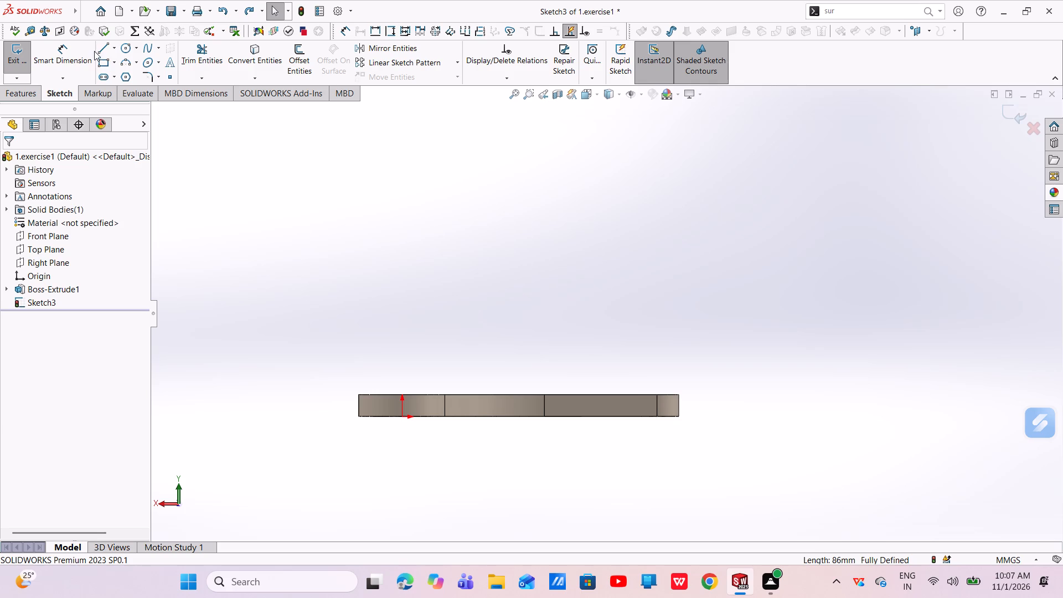
# Sketch a vertical centerline about 89 mm long up from the base plate's top edge, about 163 mm horizontally from the origin.
pyautogui.click(113, 48)
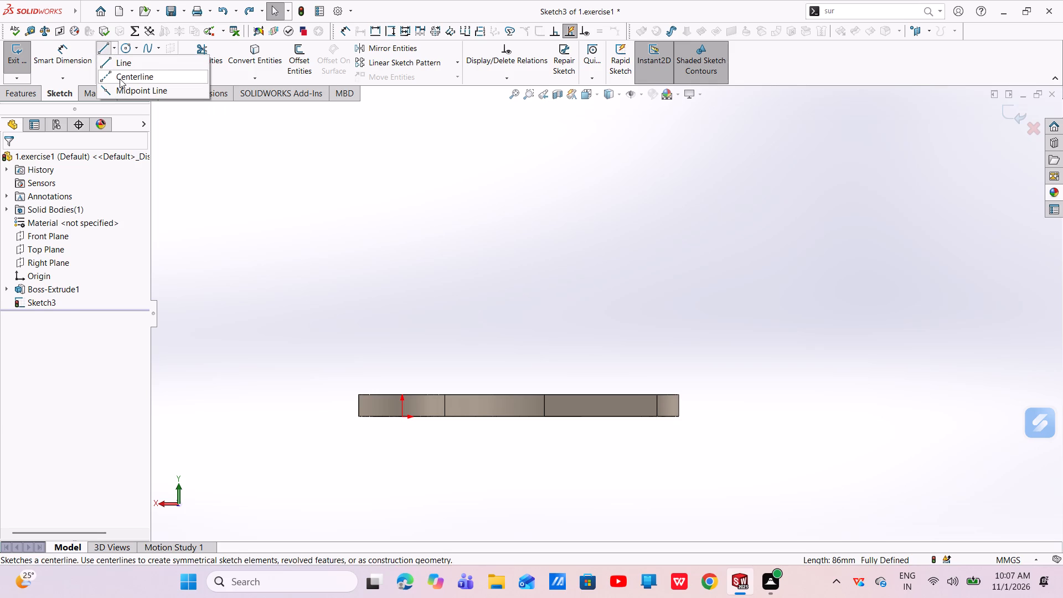
pyautogui.click(121, 76)
pyautogui.click(589, 394)
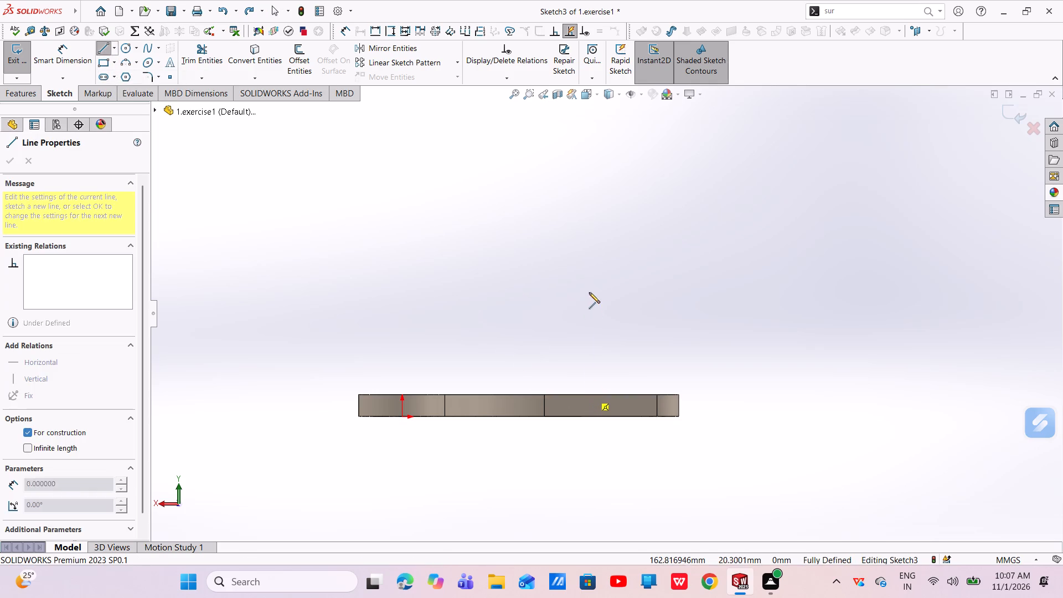
pyautogui.click(589, 291)
pyautogui.rightClick(589, 291)
pyautogui.click(632, 292)
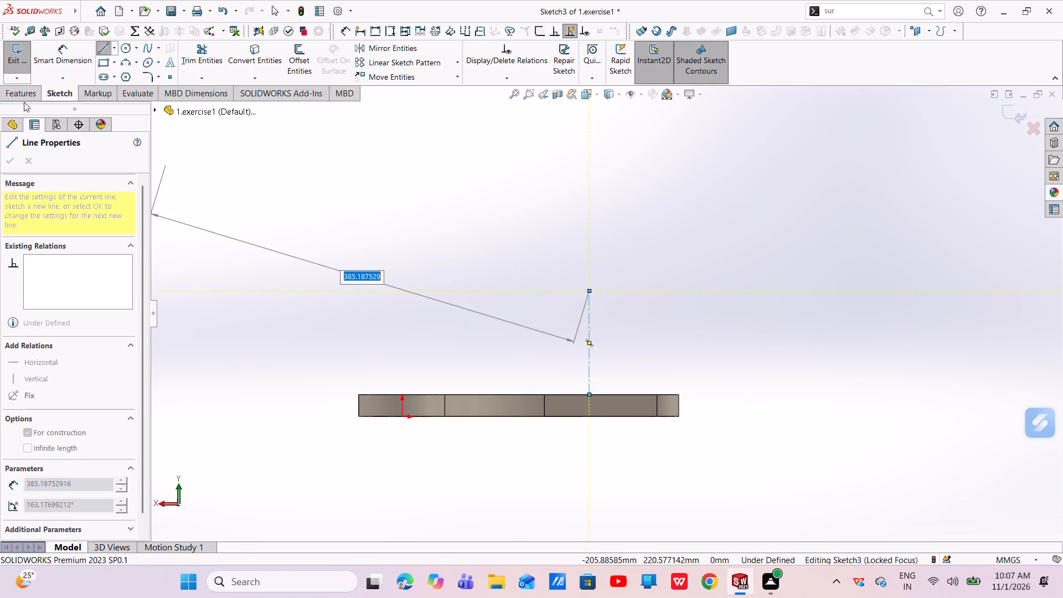
pyautogui.rightClick(693, 315)
pyautogui.click(706, 323)
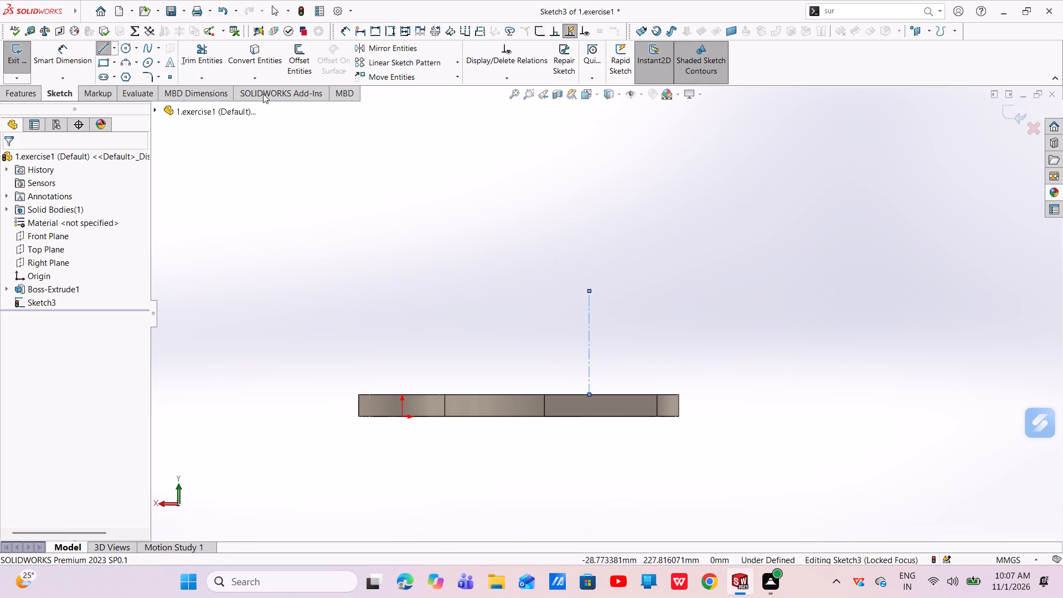
# Dimension the horizontal distance from the origin to the centerline as 150 mm.
pyautogui.click(75, 54)
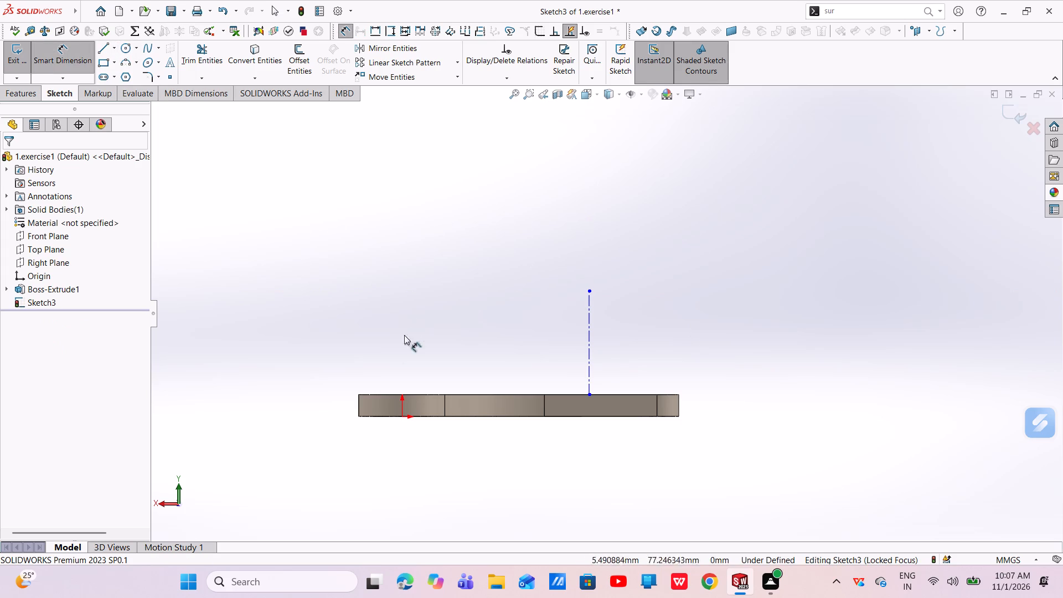
pyautogui.click(403, 415)
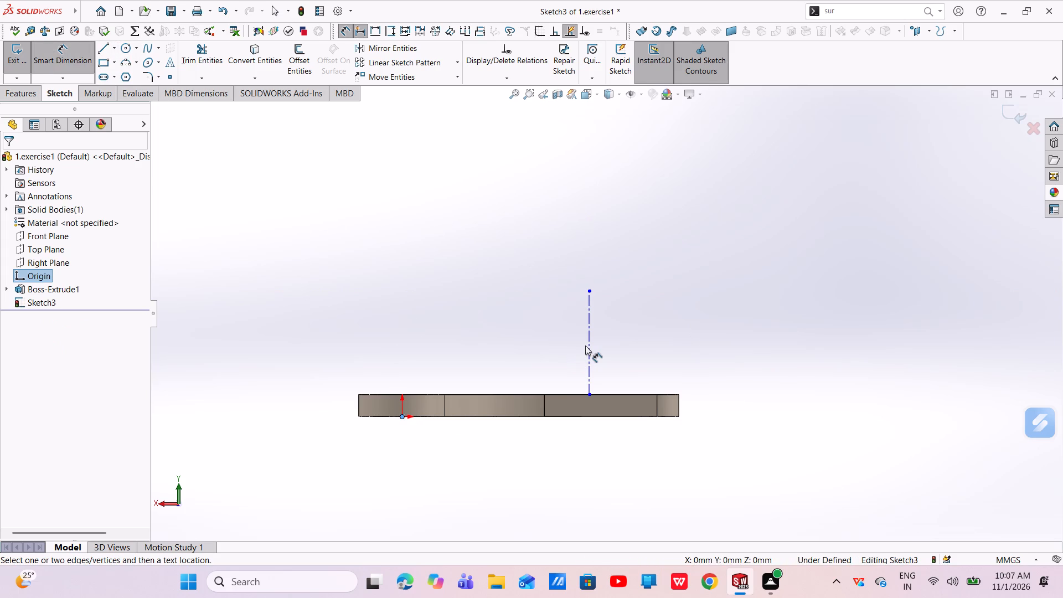
pyautogui.click(591, 347)
pyautogui.click(548, 477)
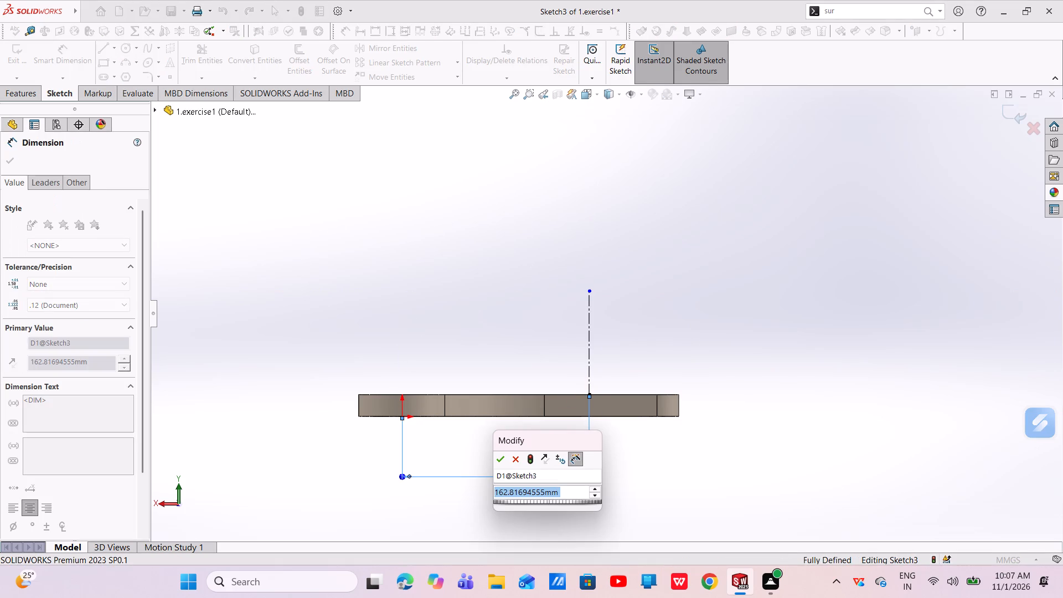
pyautogui.press('BackSpace')
pyautogui.press('1')
pyautogui.write('50')
pyautogui.press('Return')
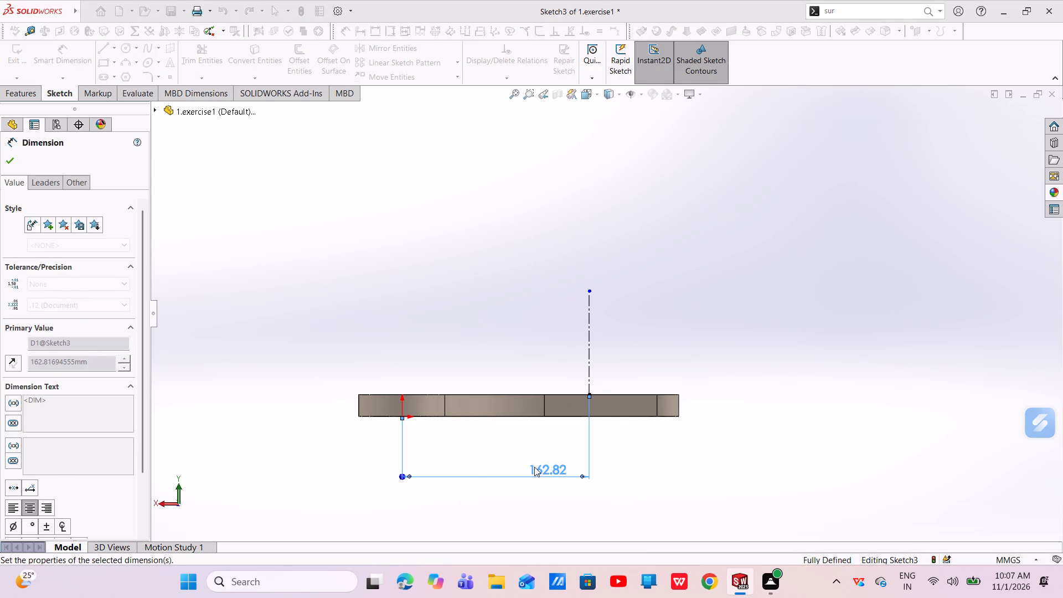
pyautogui.press('Escape')
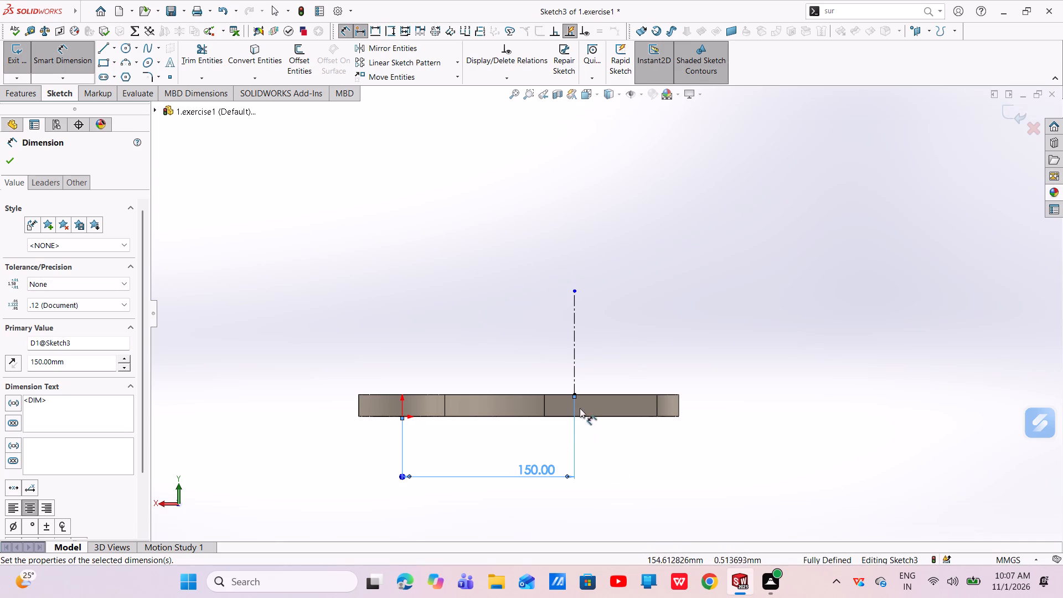
pyautogui.scroll(2, 581, 400)
pyautogui.scroll(-3, 571, 353)
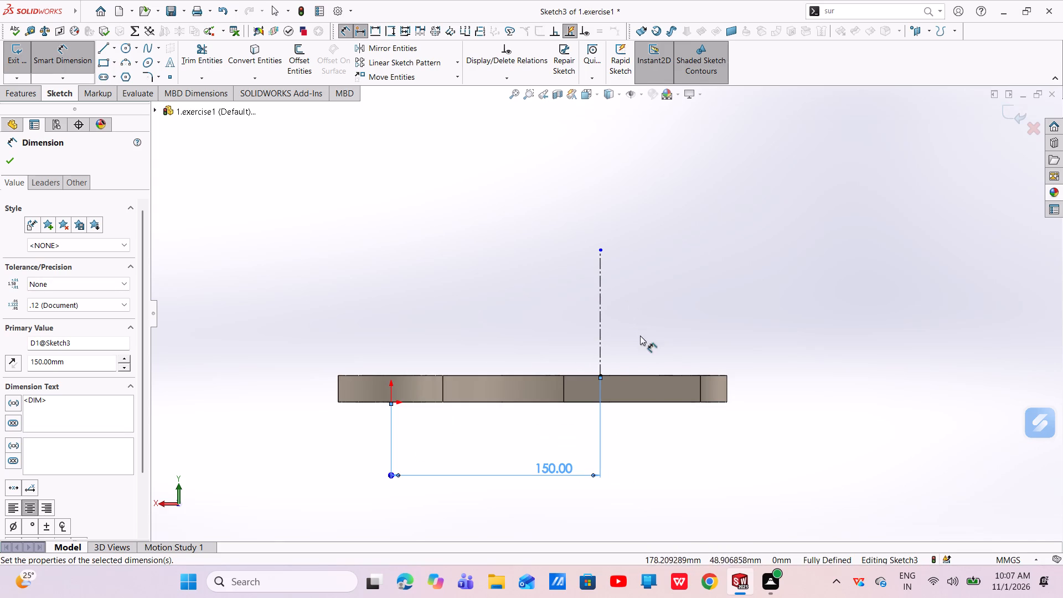
pyautogui.press('Escape')
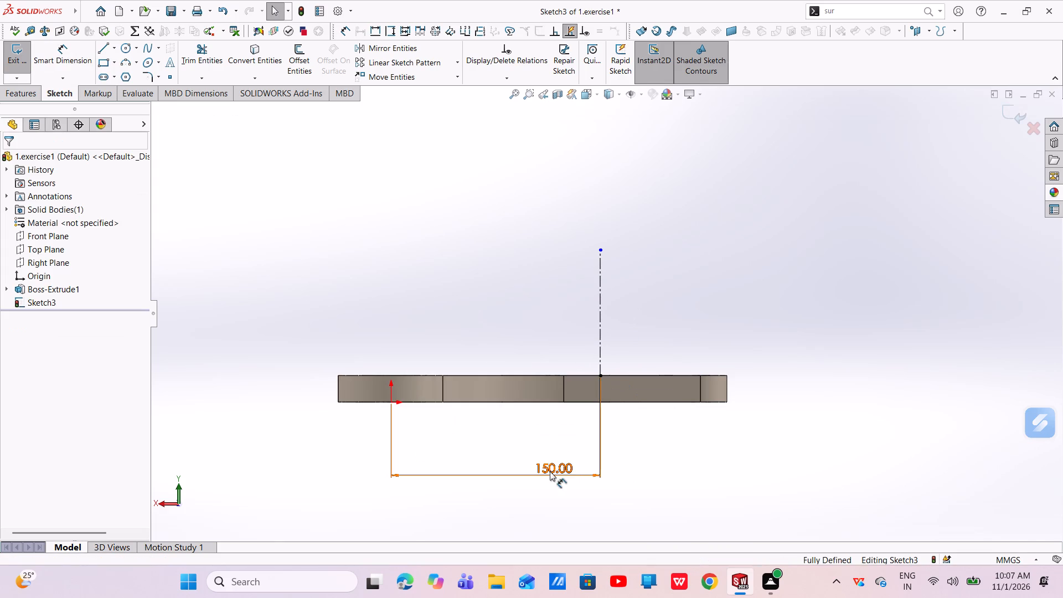
# Set the horizontal dimension between the origin and the centerline to 156 mm.
pyautogui.doubleClick(558, 465)
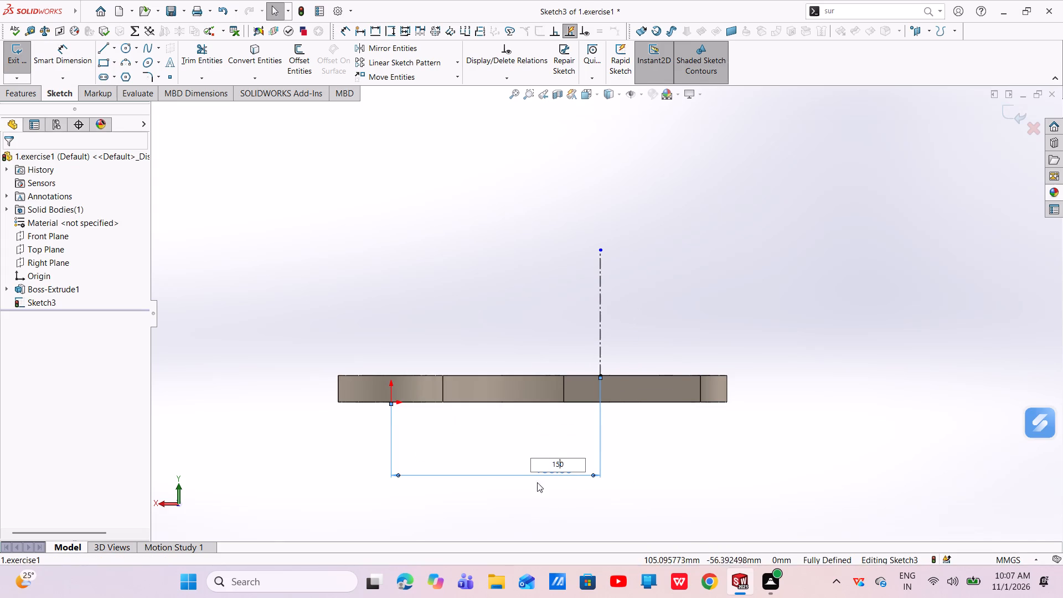
pyautogui.press('Right')
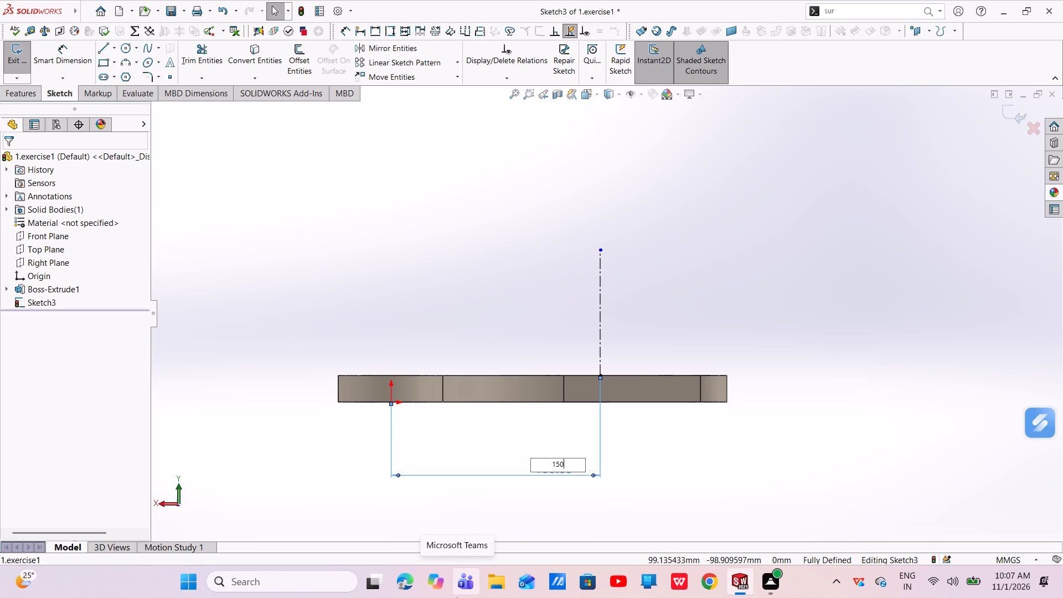
pyautogui.press('BackSpace')
pyautogui.press('6')
pyautogui.press('Return')
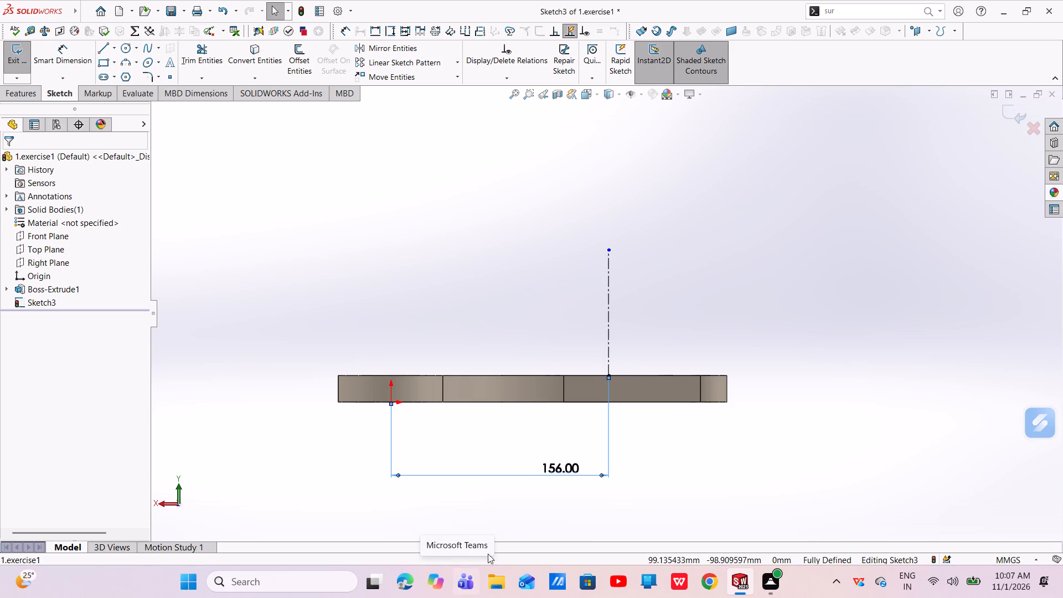
pyautogui.press('Escape')
pyautogui.press('Escape')
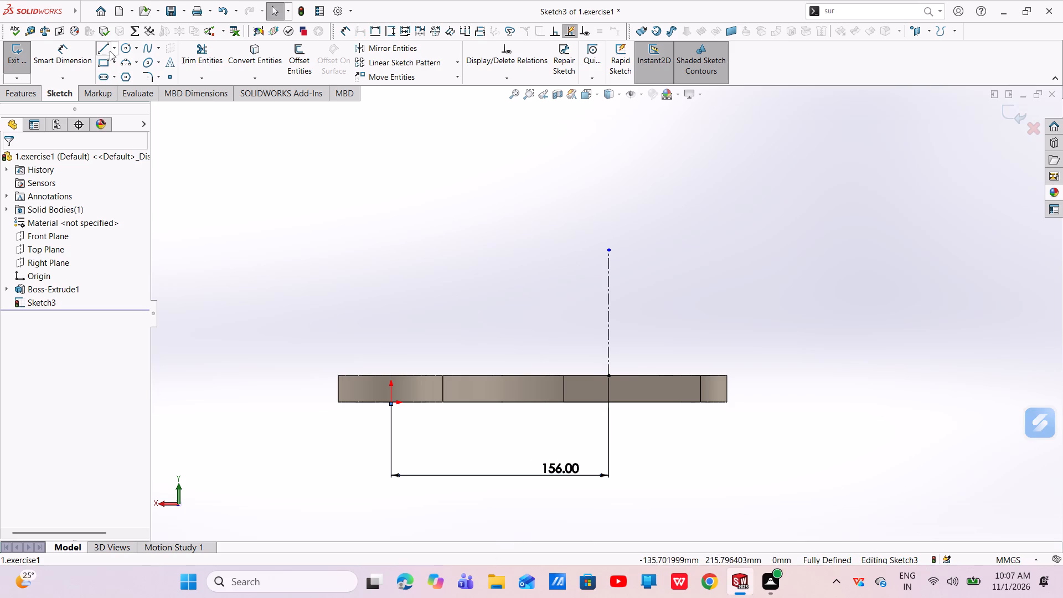
# Dimension the height from the base plate's bottom edge to the centerline's upper endpoint as 105 mm.
pyautogui.click(66, 44)
pyautogui.click(637, 400)
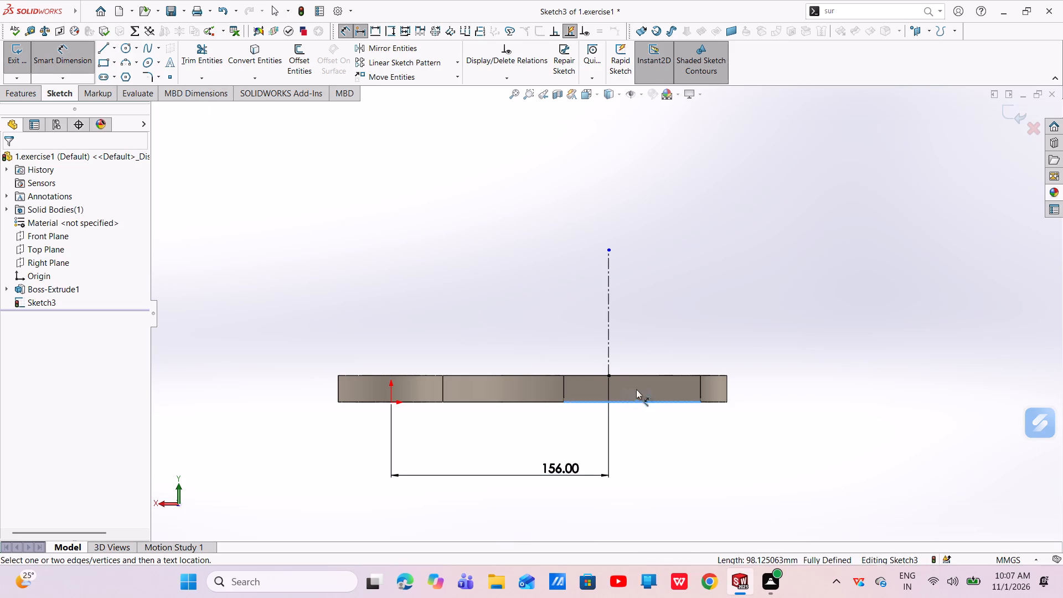
pyautogui.click(609, 248)
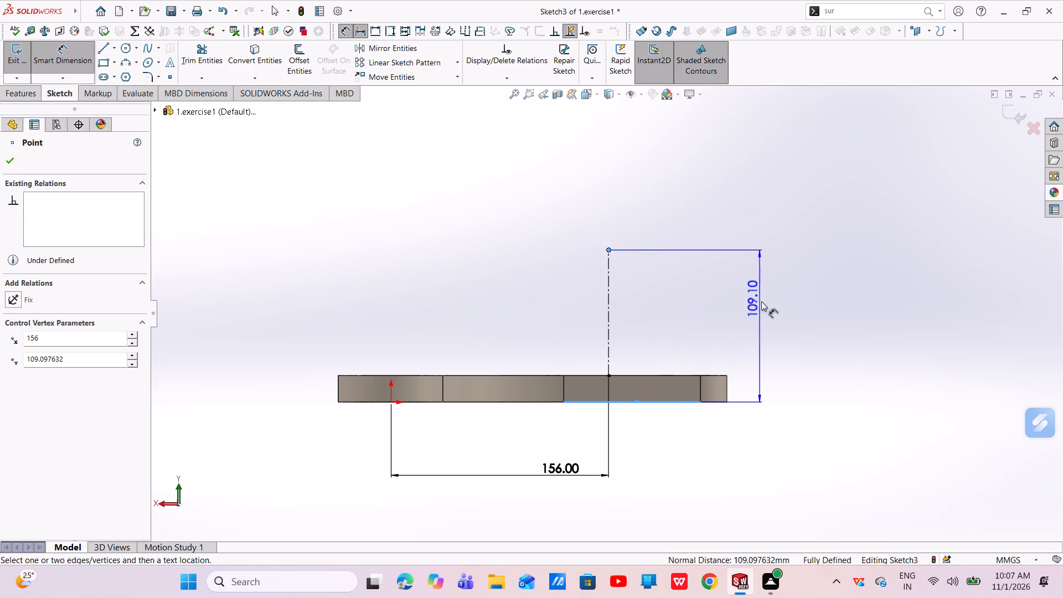
pyautogui.click(762, 302)
pyautogui.press('BackSpace')
pyautogui.write('105')
pyautogui.press('Return')
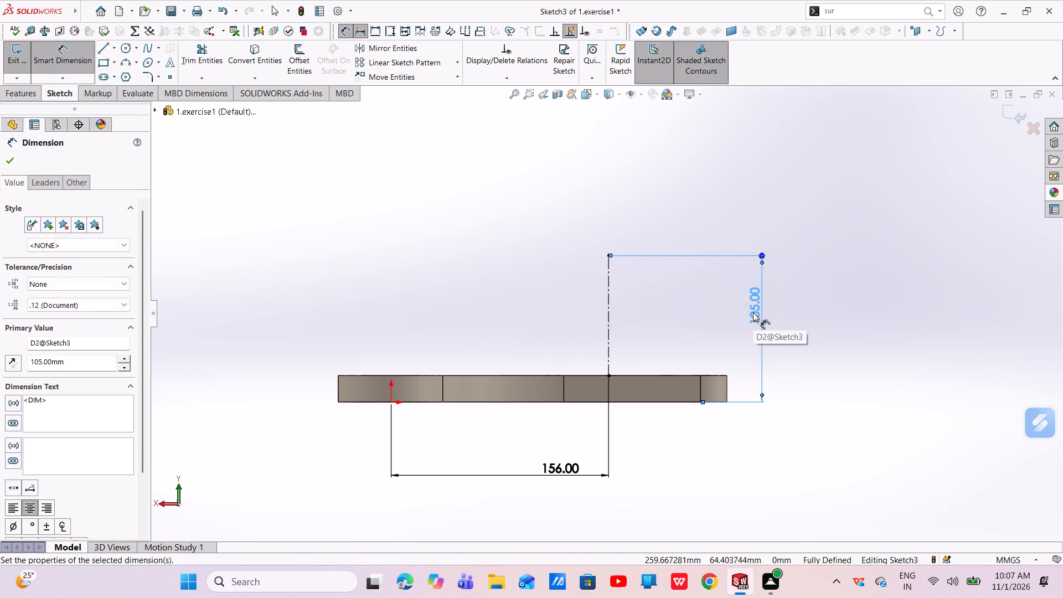
# Sketch a circle about 46 mm in diameter centred on the centerline's upper endpoint.
pyautogui.press('Escape')
pyautogui.press('Escape')
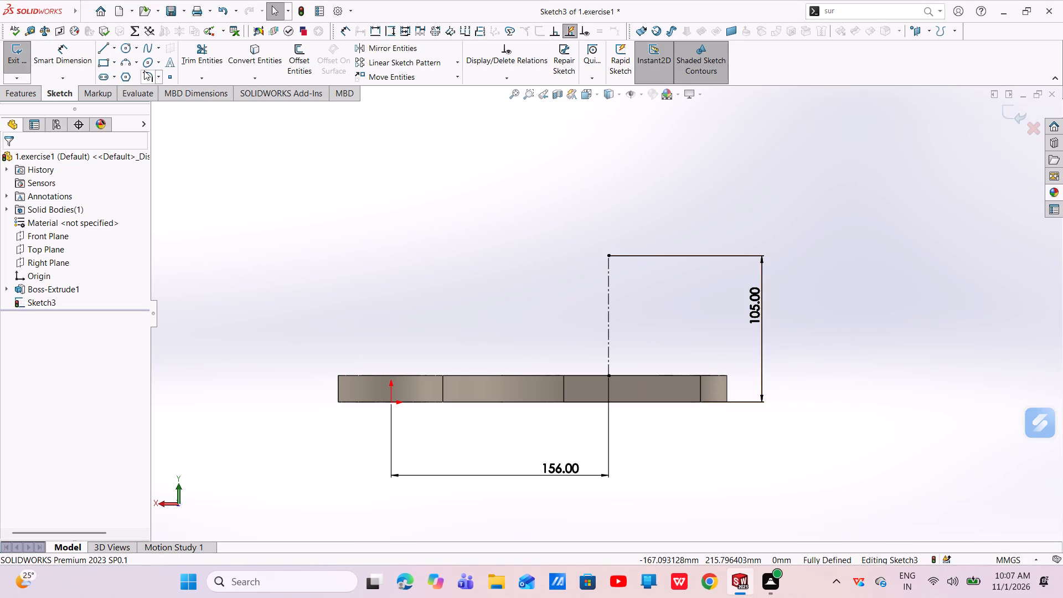
pyautogui.click(125, 45)
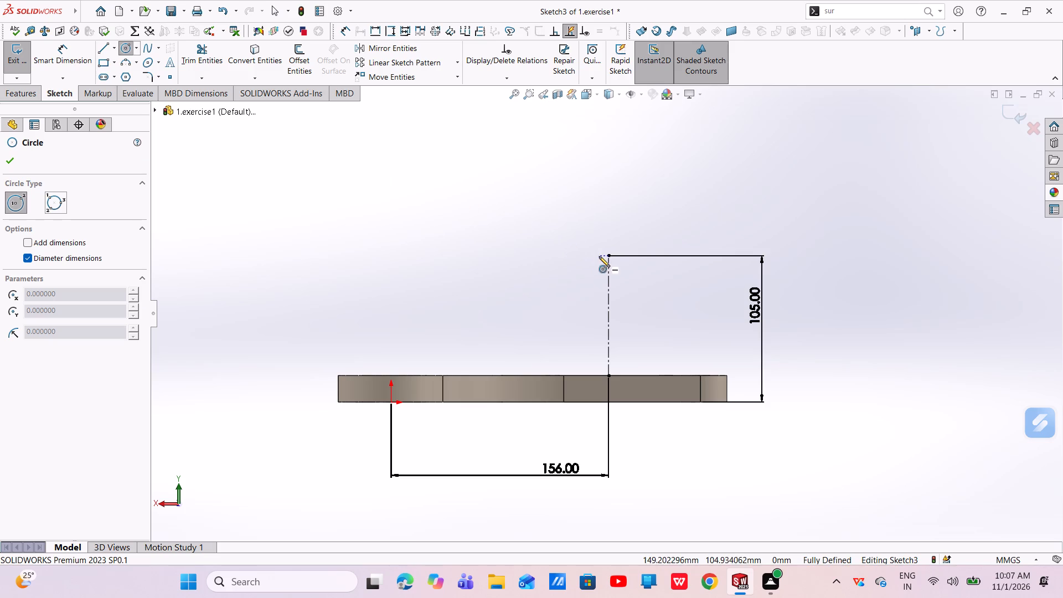
pyautogui.click(610, 255)
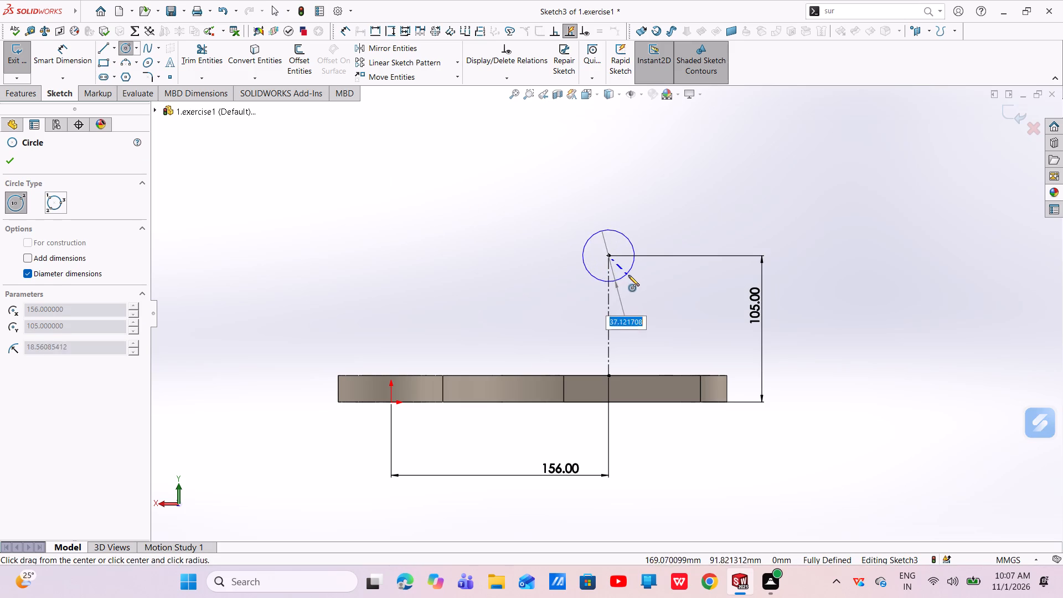
pyautogui.click(632, 278)
pyautogui.rightClick(632, 278)
pyautogui.click(642, 286)
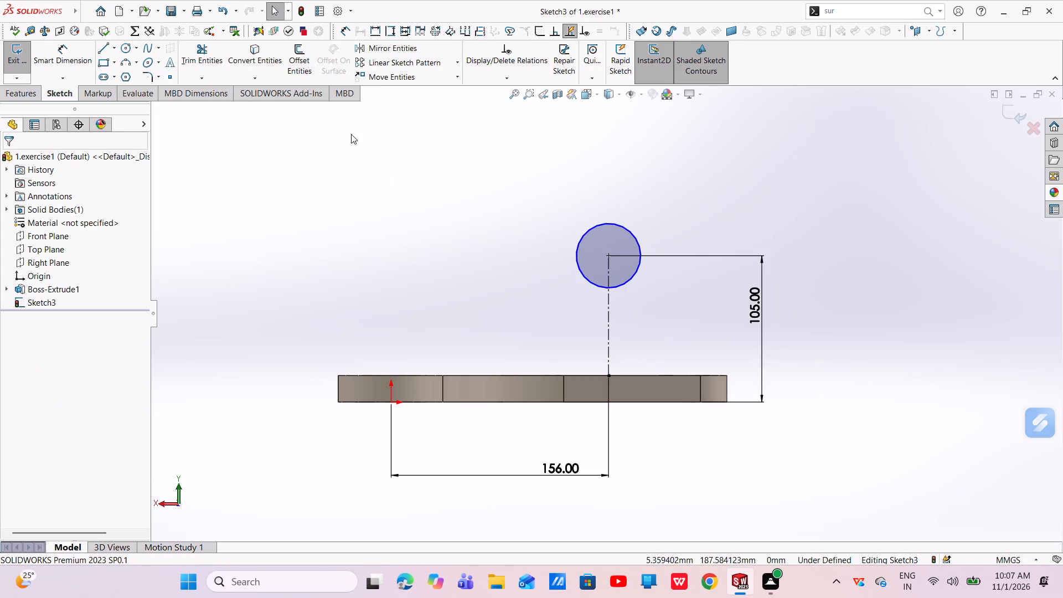
# Dimension the circle's diameter as 44.45 mm.
pyautogui.click(62, 57)
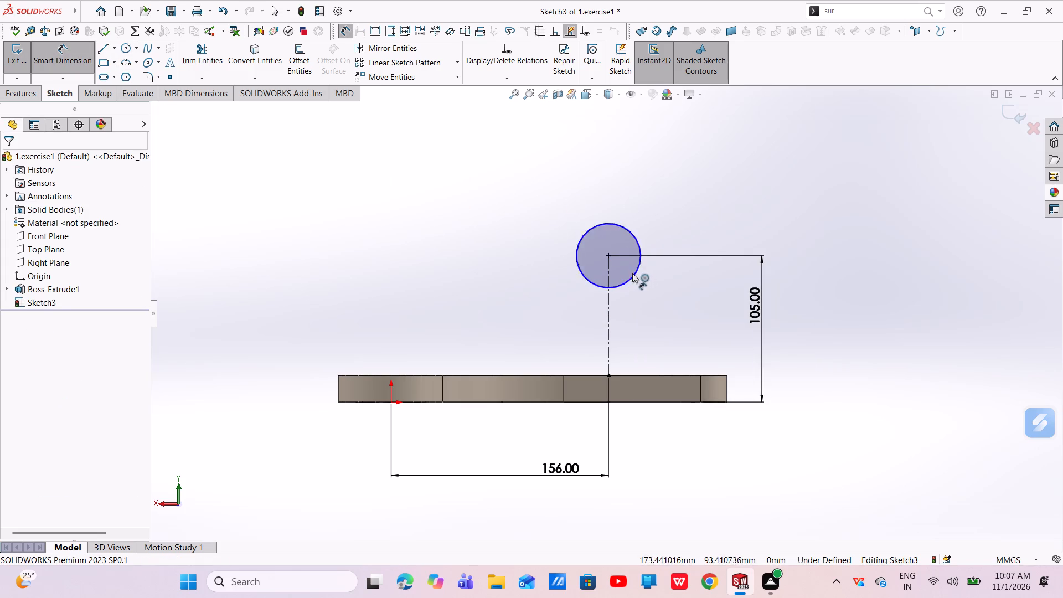
pyautogui.click(633, 274)
pyautogui.click(744, 217)
pyautogui.press('BackSpace')
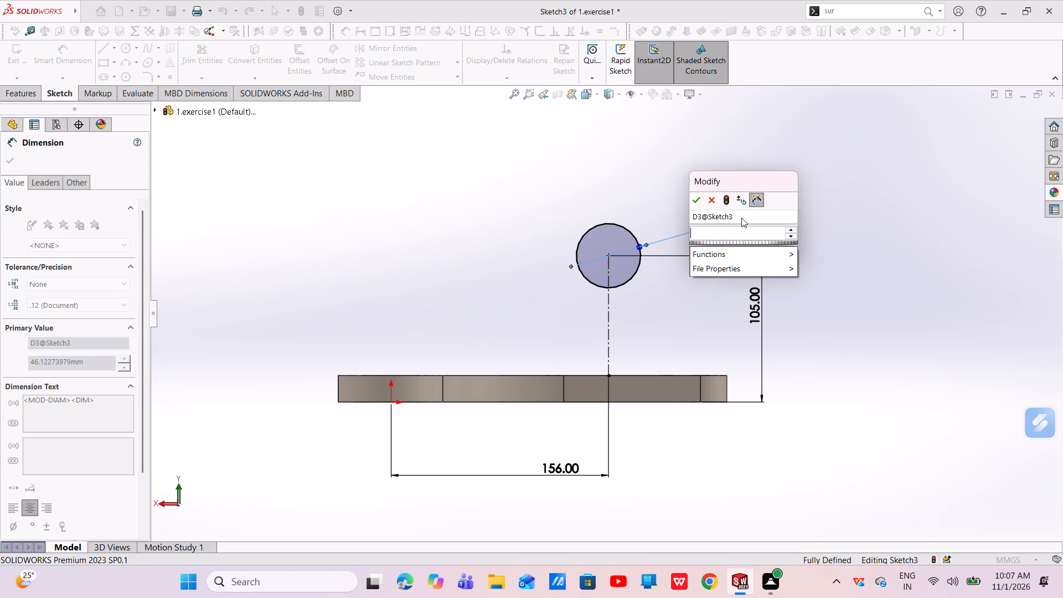
pyautogui.write('44.45')
pyautogui.press('Return')
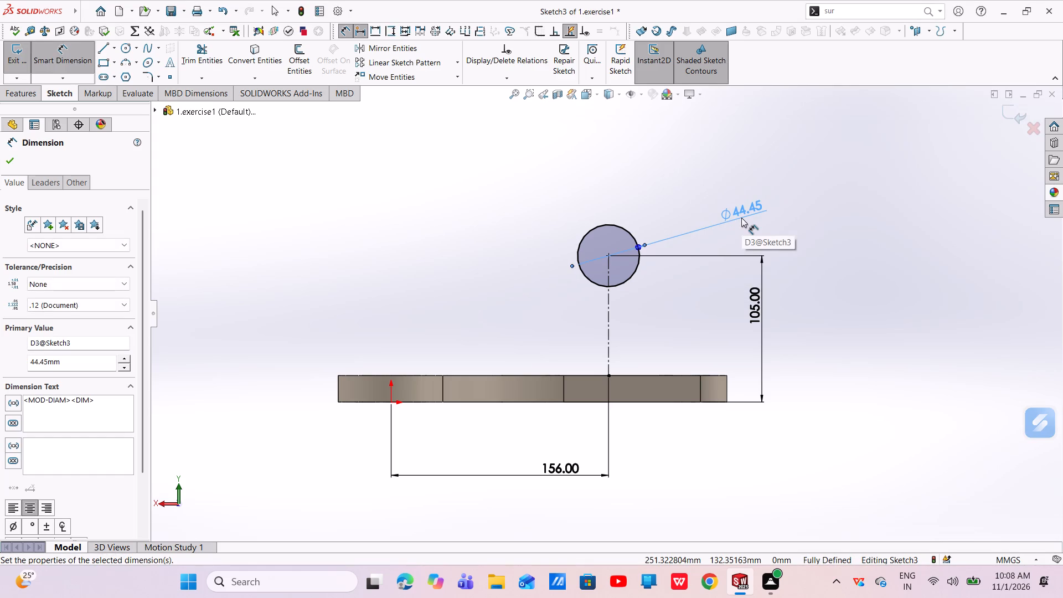
# Sketch a larger concentric circle about 67 mm in diameter around the 44.45 mm circle.
pyautogui.click(120, 48)
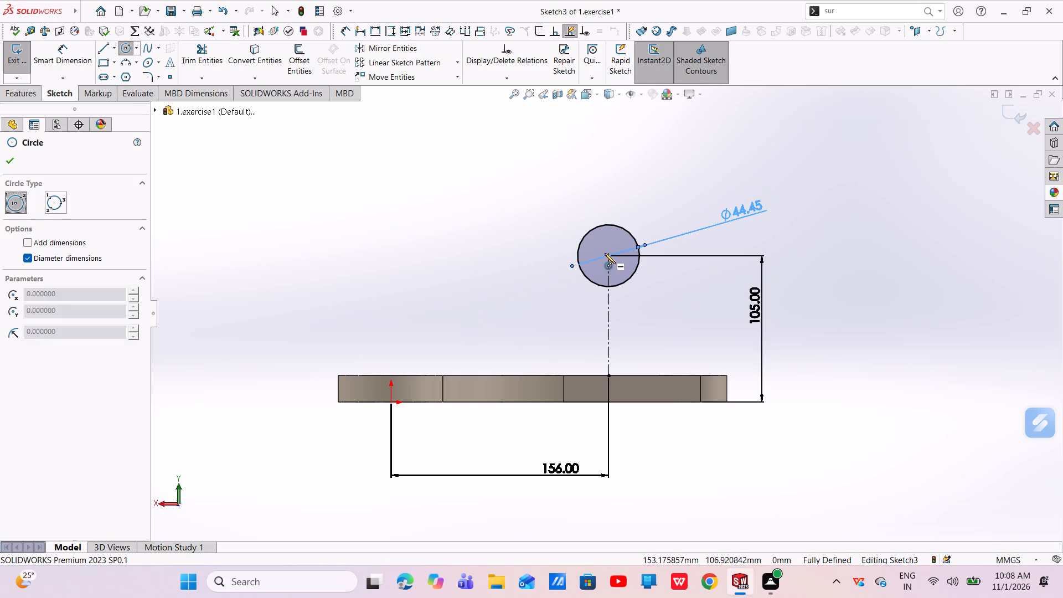
pyautogui.click(610, 255)
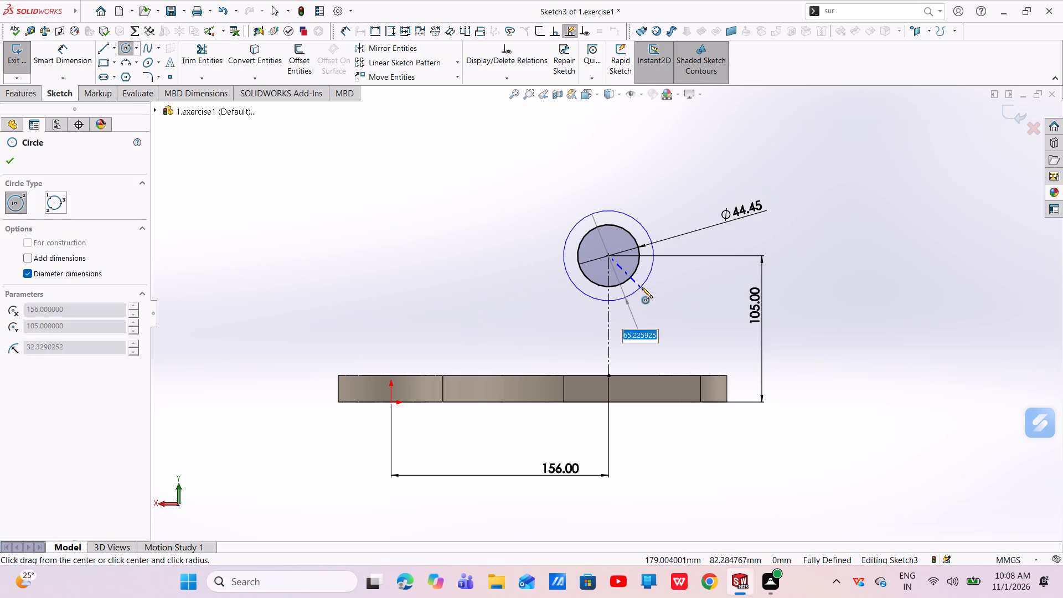
pyautogui.click(643, 287)
pyautogui.rightClick(643, 287)
pyautogui.click(651, 291)
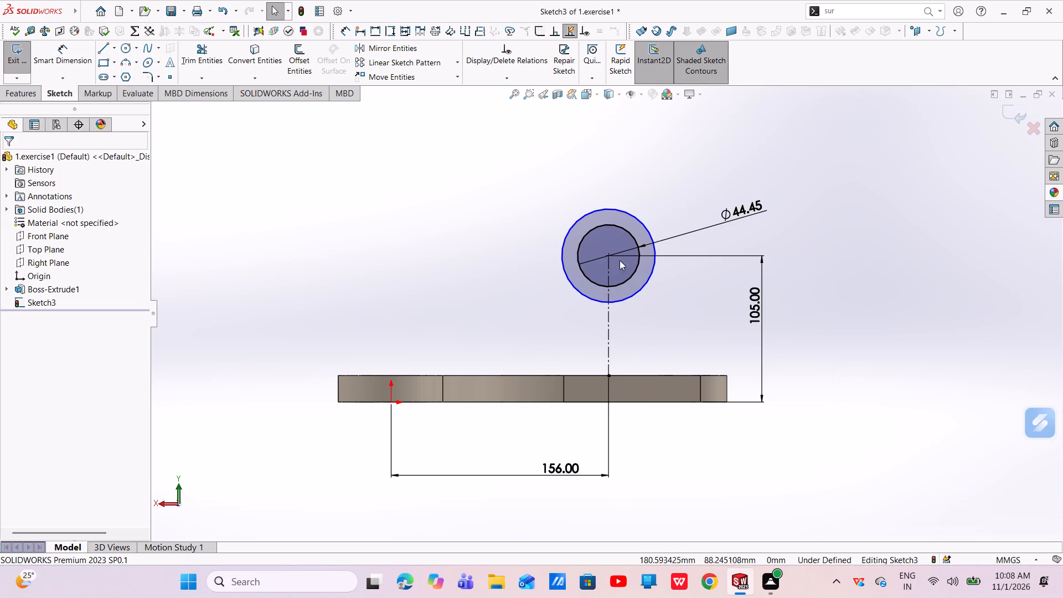
# Dimension the outer circle's diameter as 70 mm.
pyautogui.click(69, 59)
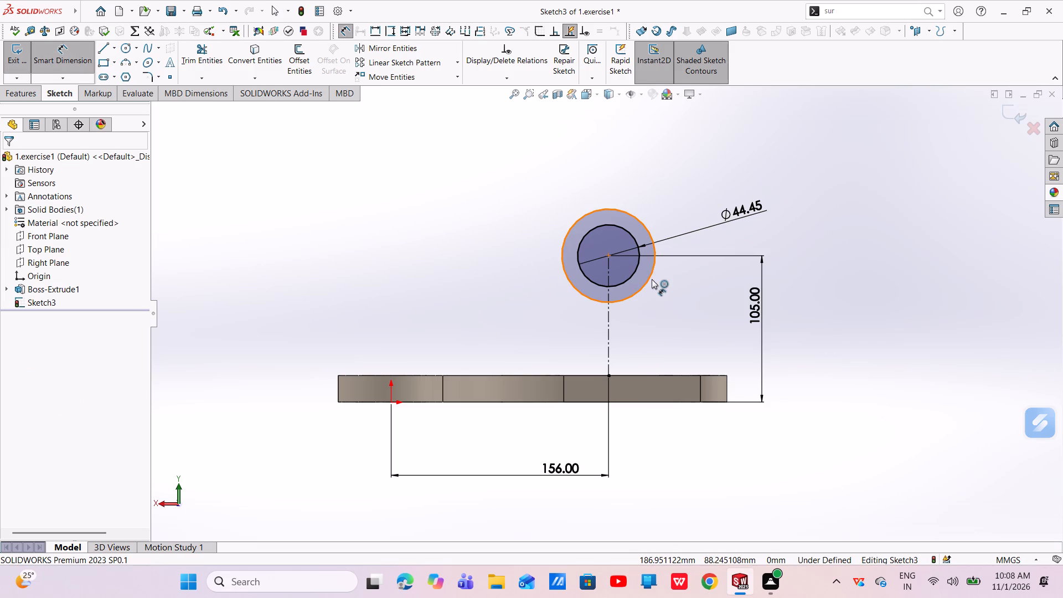
pyautogui.click(652, 279)
pyautogui.click(715, 188)
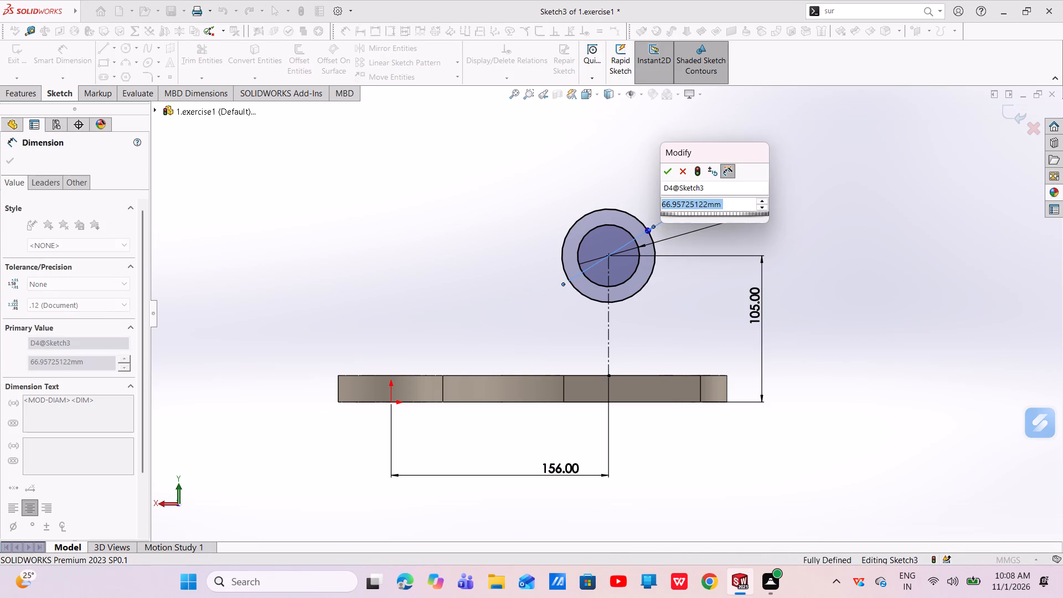
pyautogui.press('BackSpace')
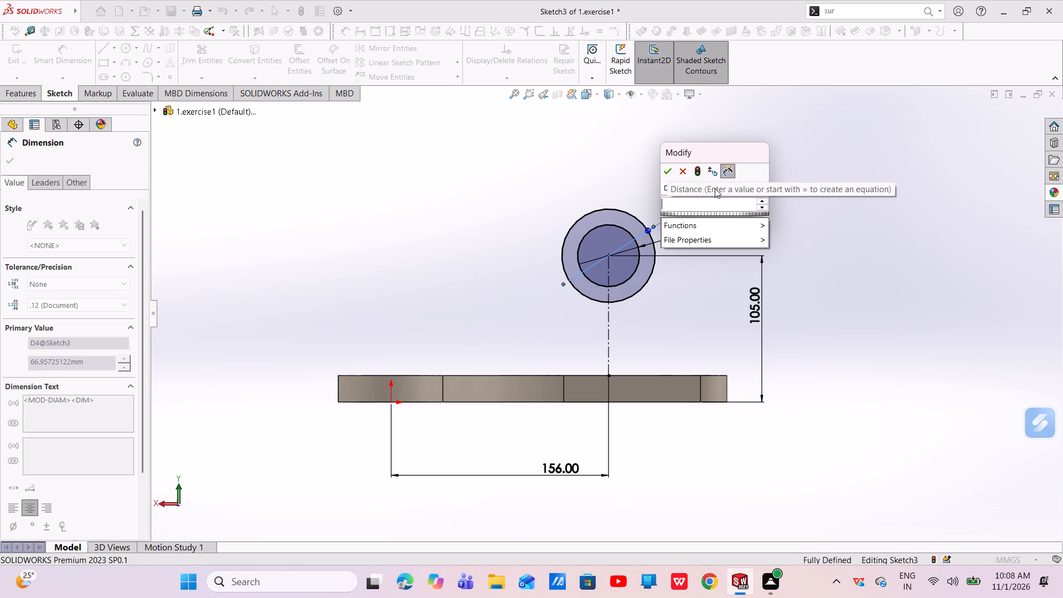
pyautogui.press('7')
pyautogui.press('0')
pyautogui.press('Return')
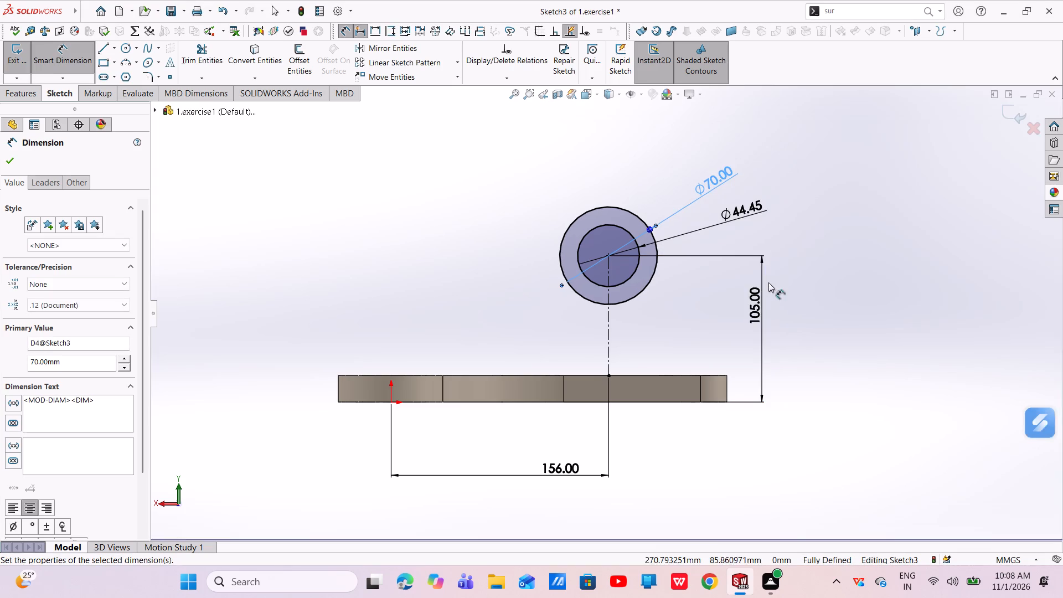
pyautogui.press('Escape')
pyautogui.press('Escape')
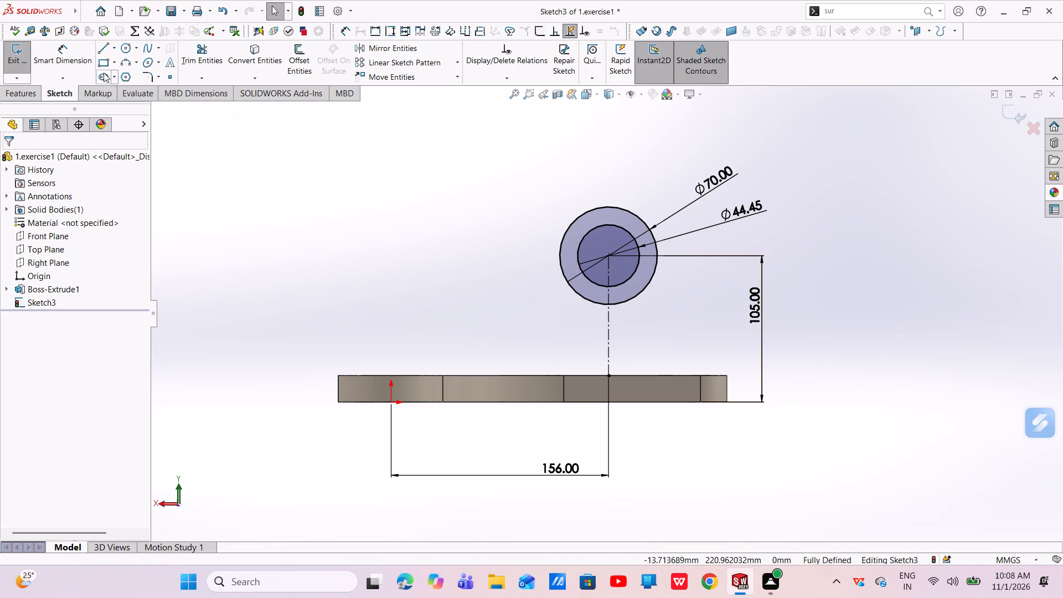
# Sketch a line about 104 mm long, tangent to the outer circle on the side away from the origin, down to the base plate's top edge.
pyautogui.click(104, 48)
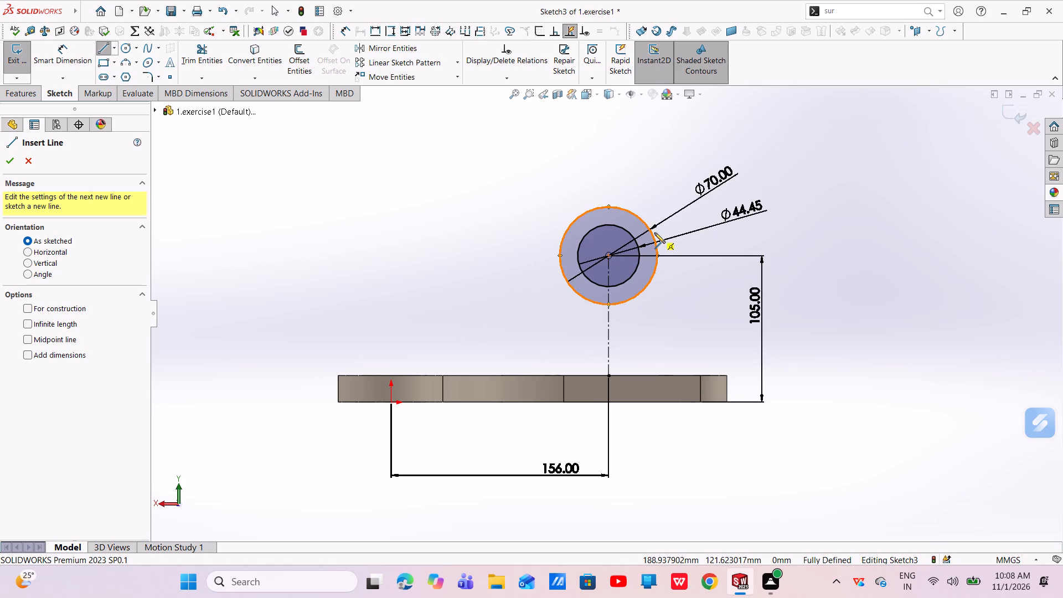
pyautogui.click(653, 234)
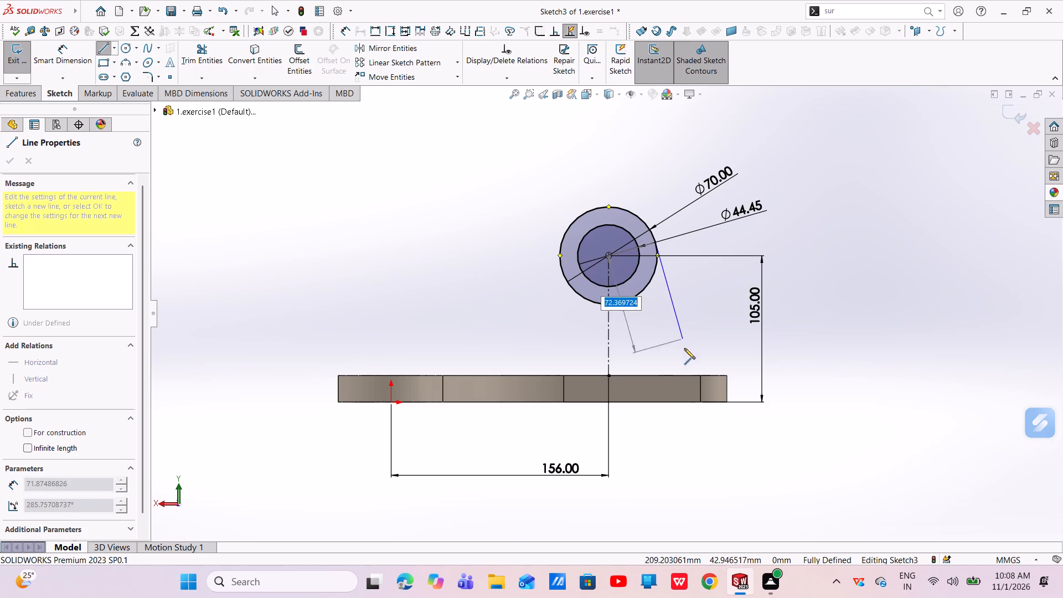
pyautogui.click(704, 374)
pyautogui.rightClick(704, 374)
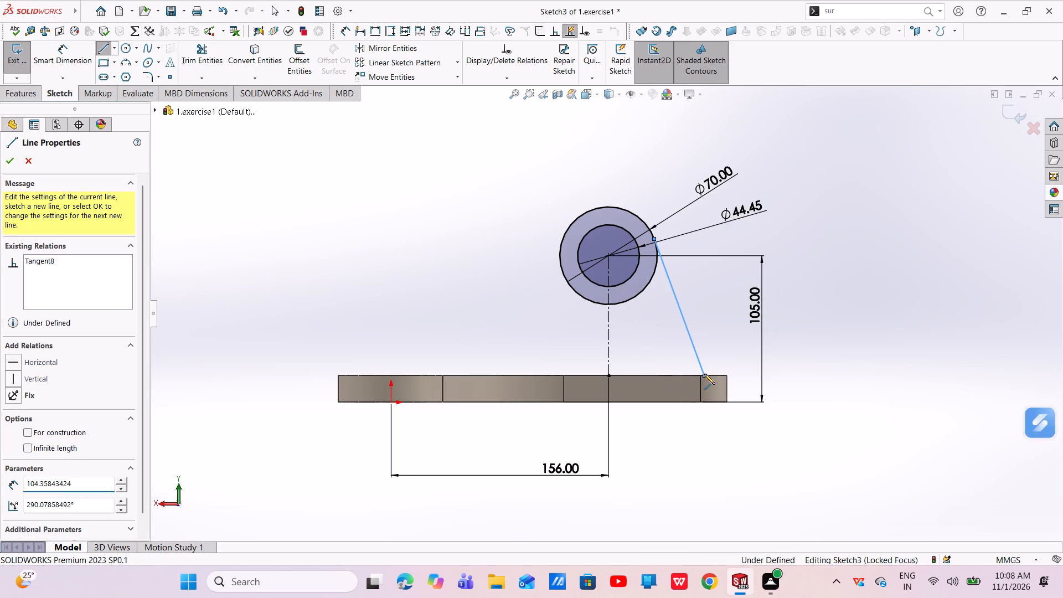
pyautogui.click(715, 380)
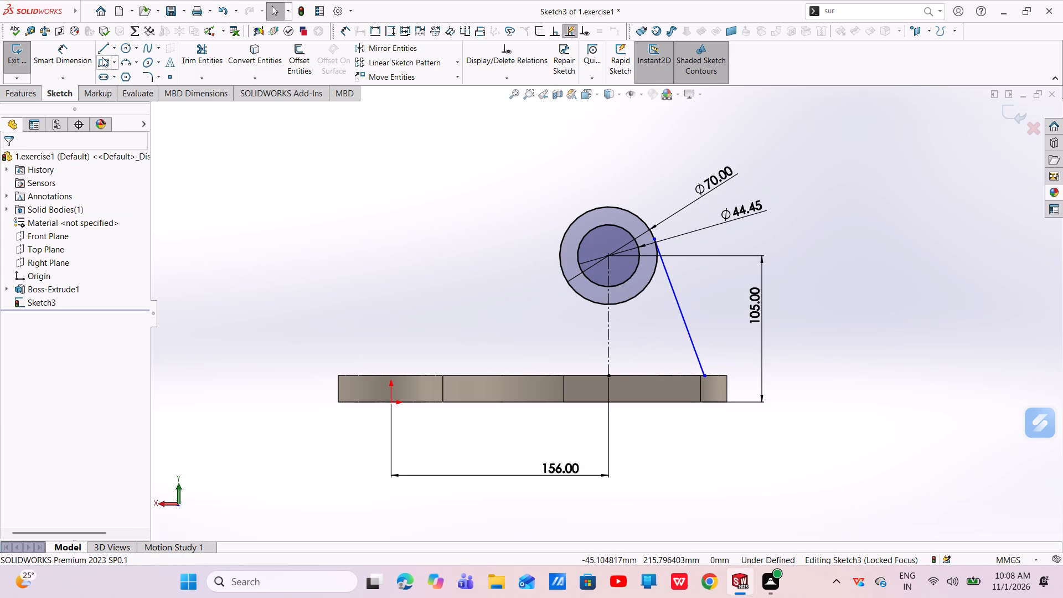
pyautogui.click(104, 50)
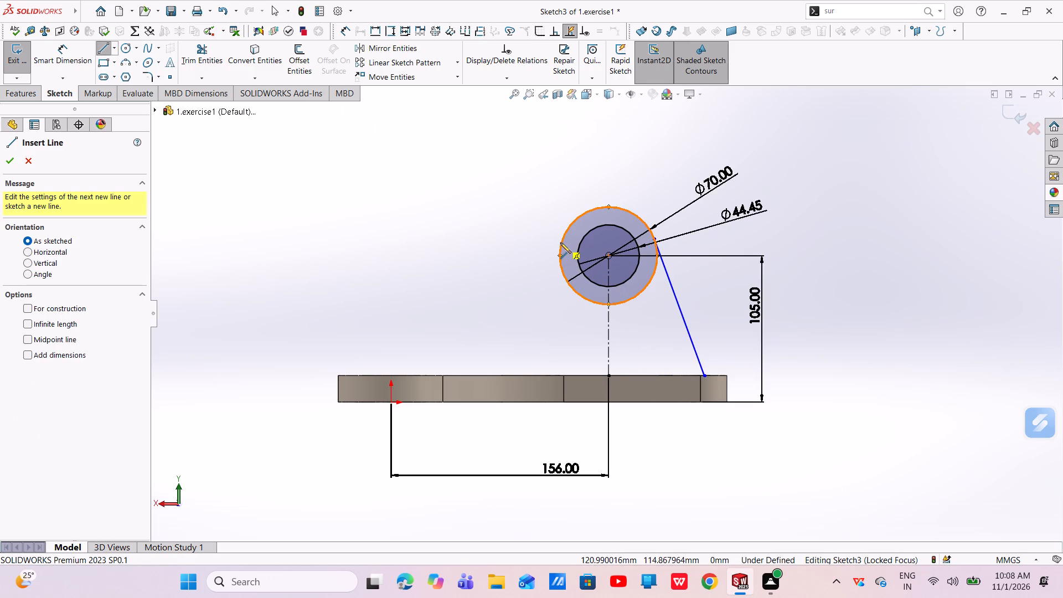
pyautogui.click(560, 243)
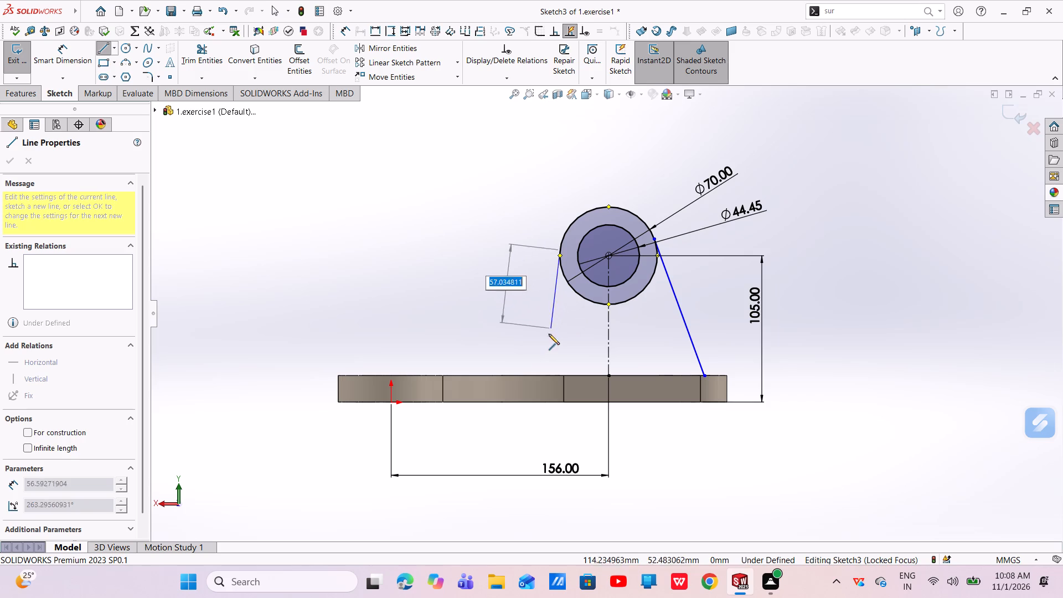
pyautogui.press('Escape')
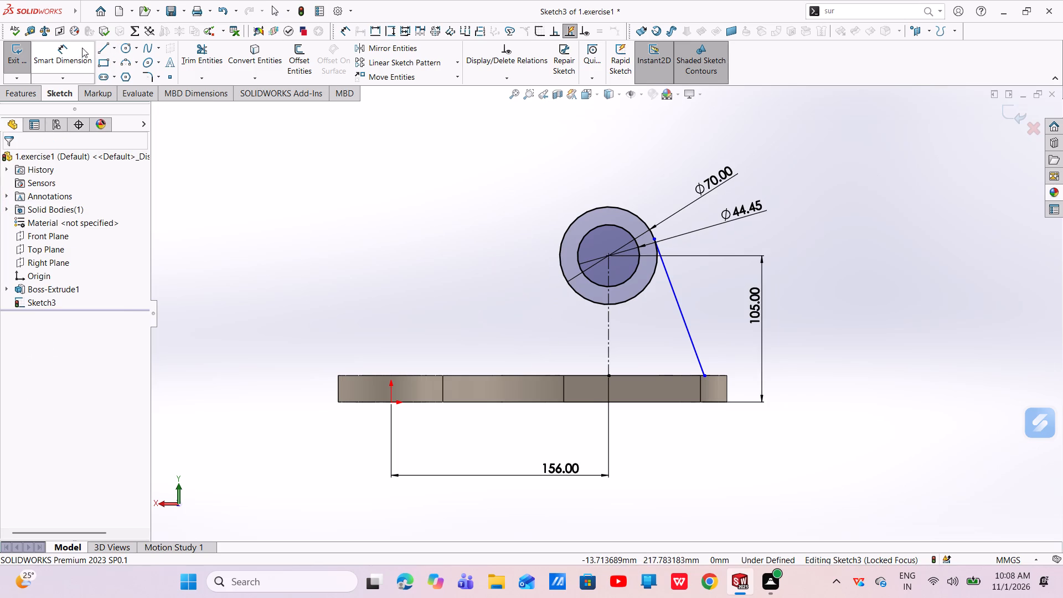
# Sketch a matching tangent line about 104 mm long from the outer circle's origin side down to the base plate's top edge.
pyautogui.click(104, 48)
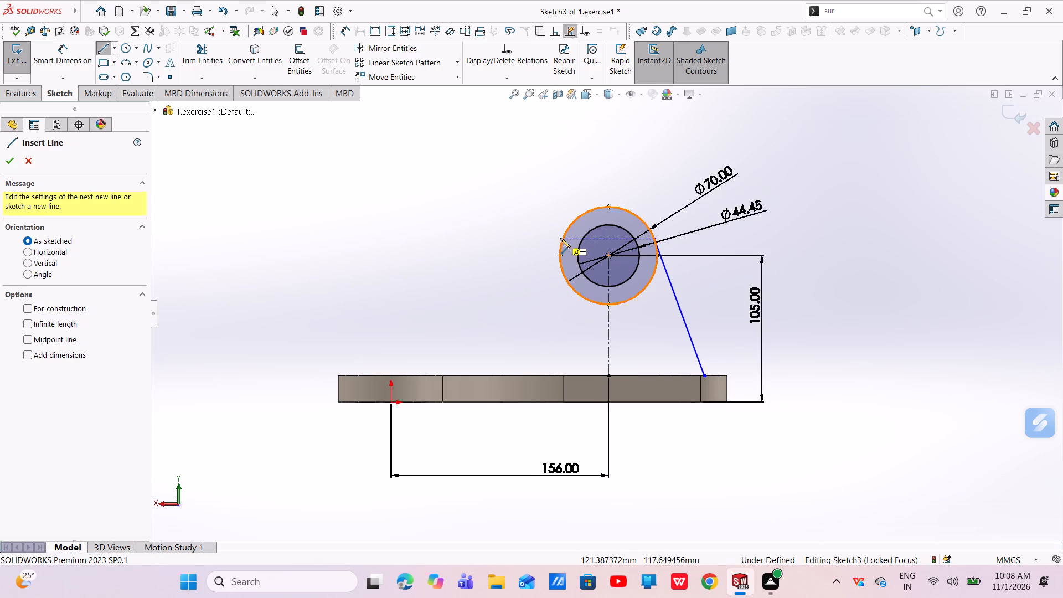
pyautogui.click(560, 238)
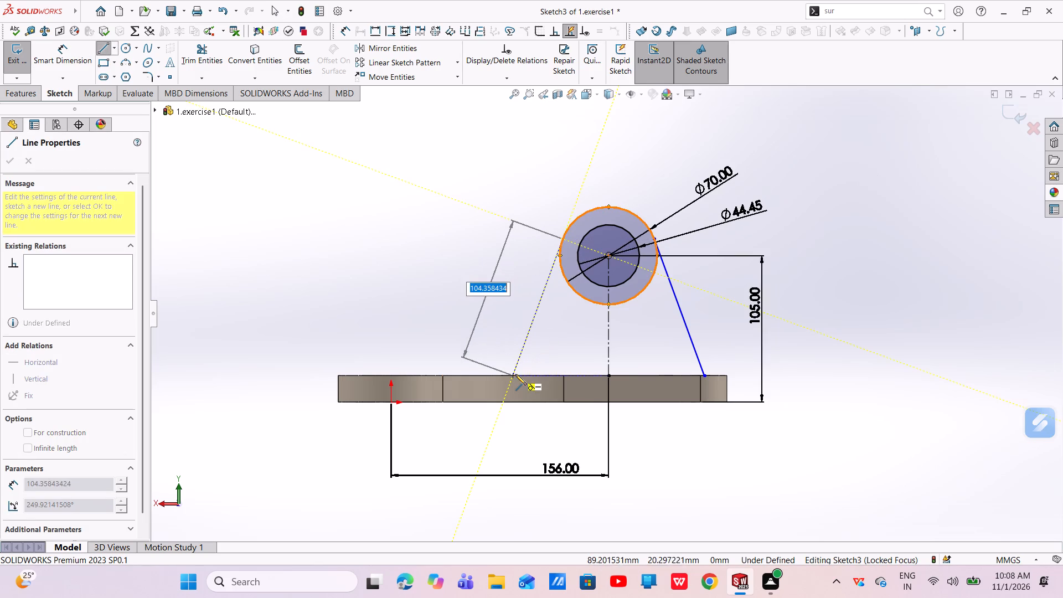
pyautogui.click(515, 374)
pyautogui.rightClick(515, 374)
pyautogui.click(538, 384)
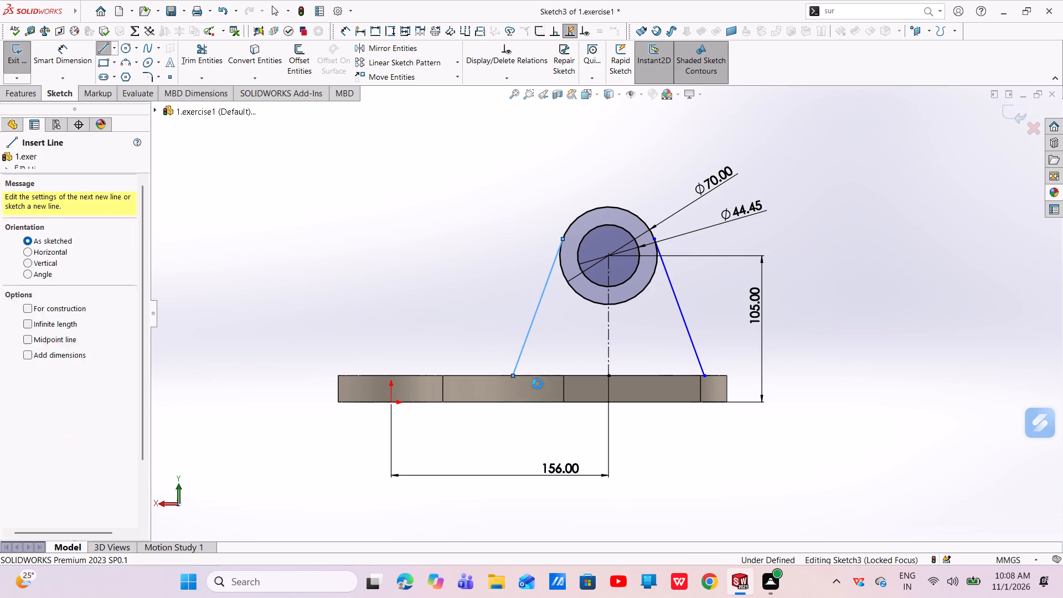
pyautogui.press('Escape')
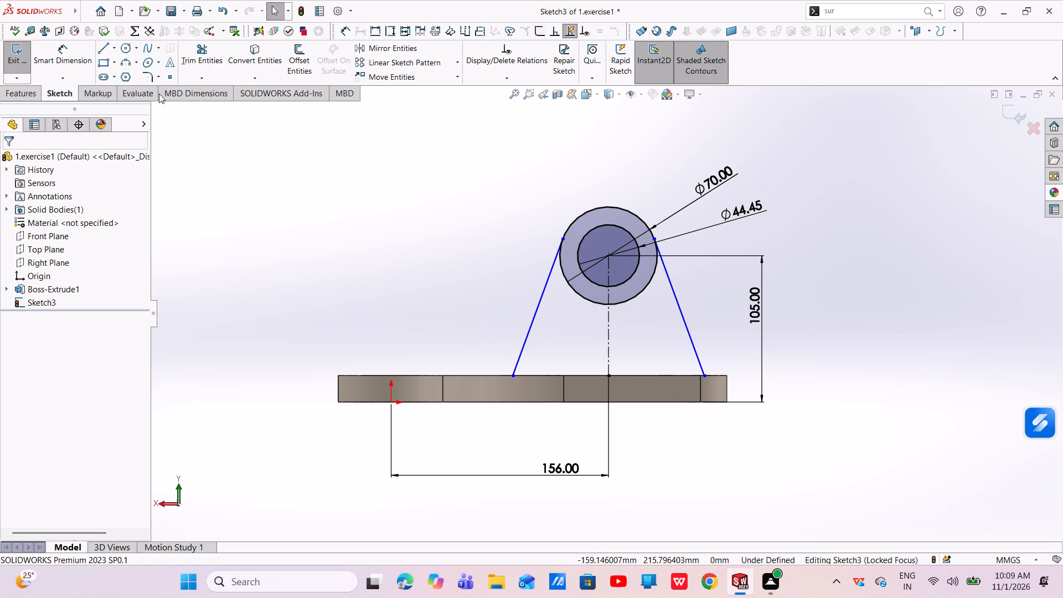
# Trim away the lower part of the 70 mm circle between the two tangent lines.
pyautogui.click(197, 51)
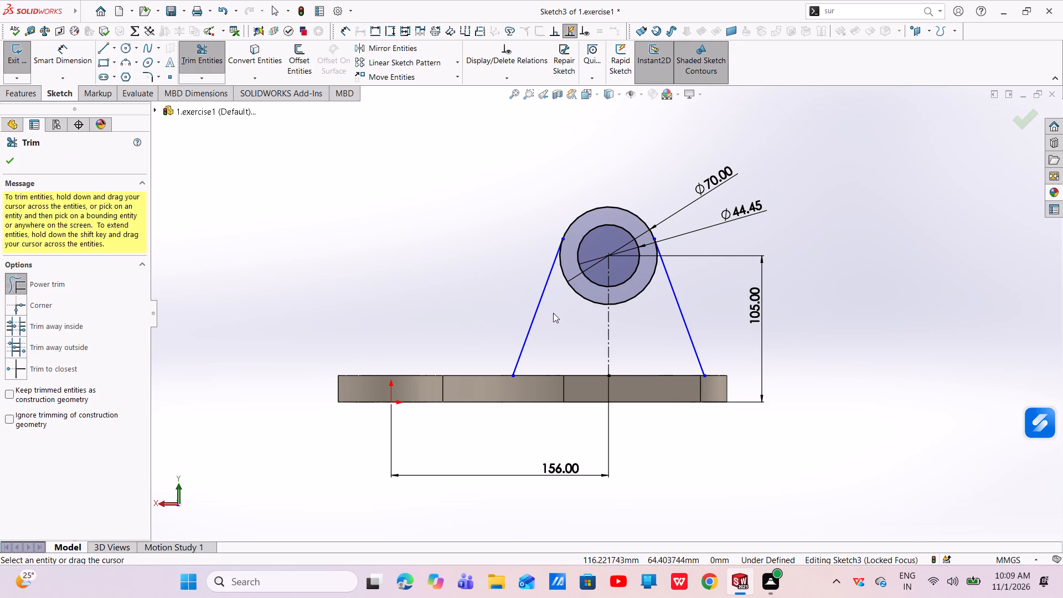
pyautogui.moveTo(554, 313); pyautogui.dragTo(584, 292)
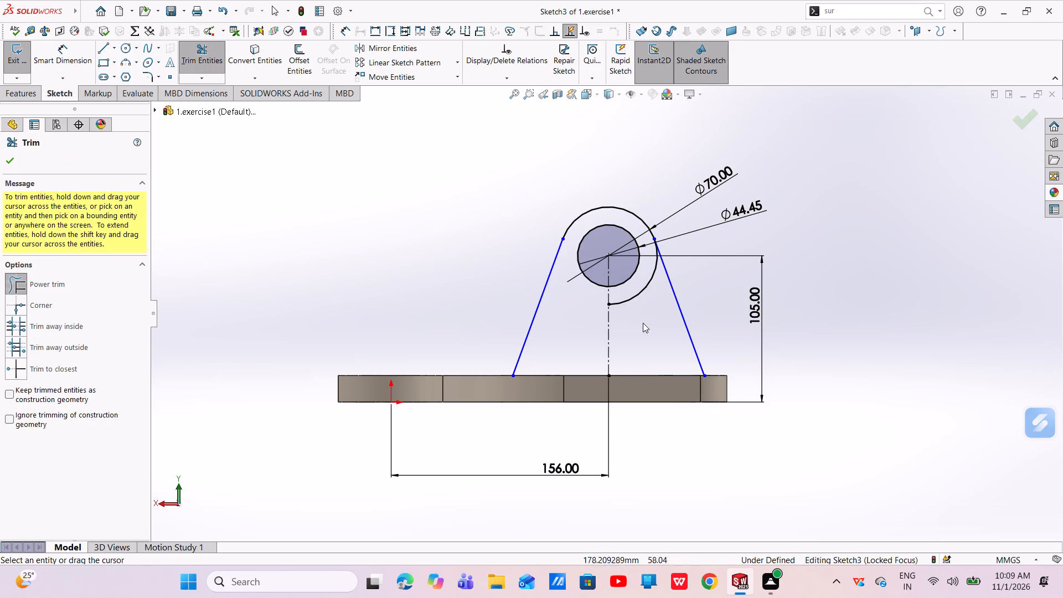
pyautogui.moveTo(643, 323); pyautogui.dragTo(643, 286)
pyautogui.press('Escape')
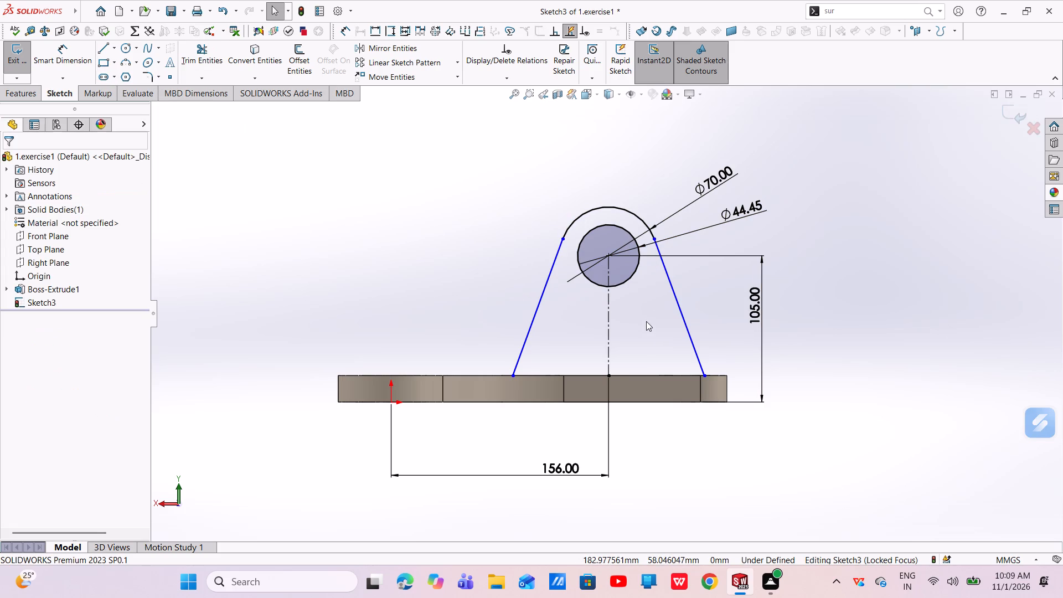
pyautogui.press('Escape')
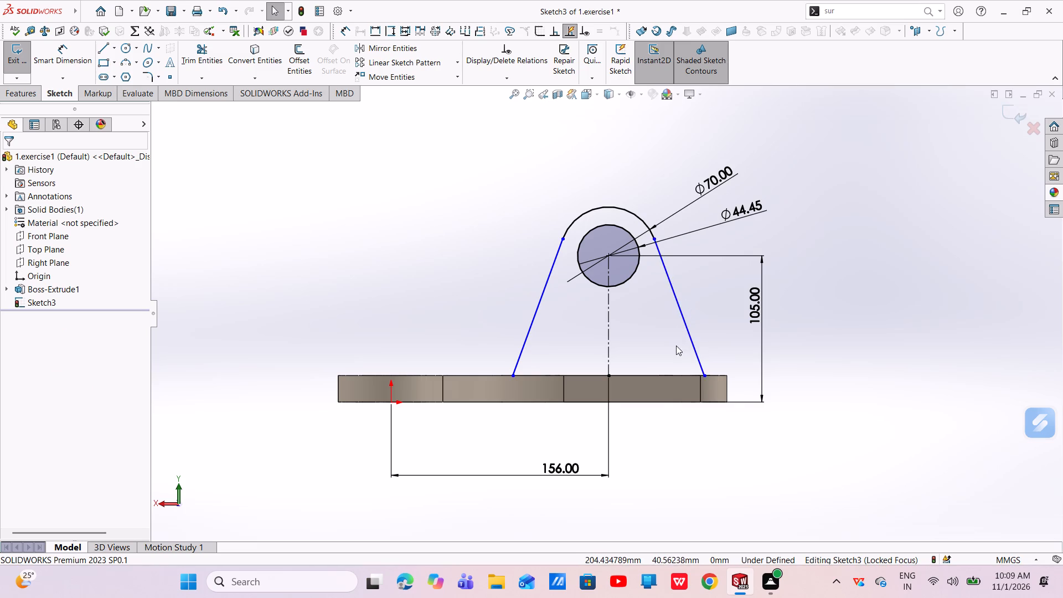
# Examine the boss profile and the relations of its outer 70 mm arc.
pyautogui.scroll(2, 721, 378)
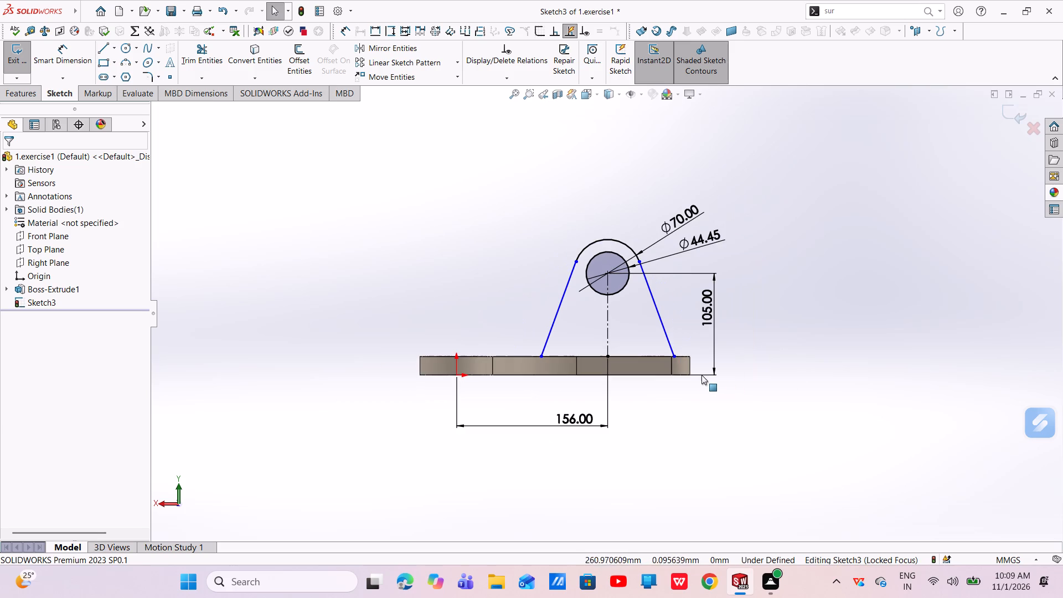
pyautogui.press('Escape')
pyautogui.press('Escape')
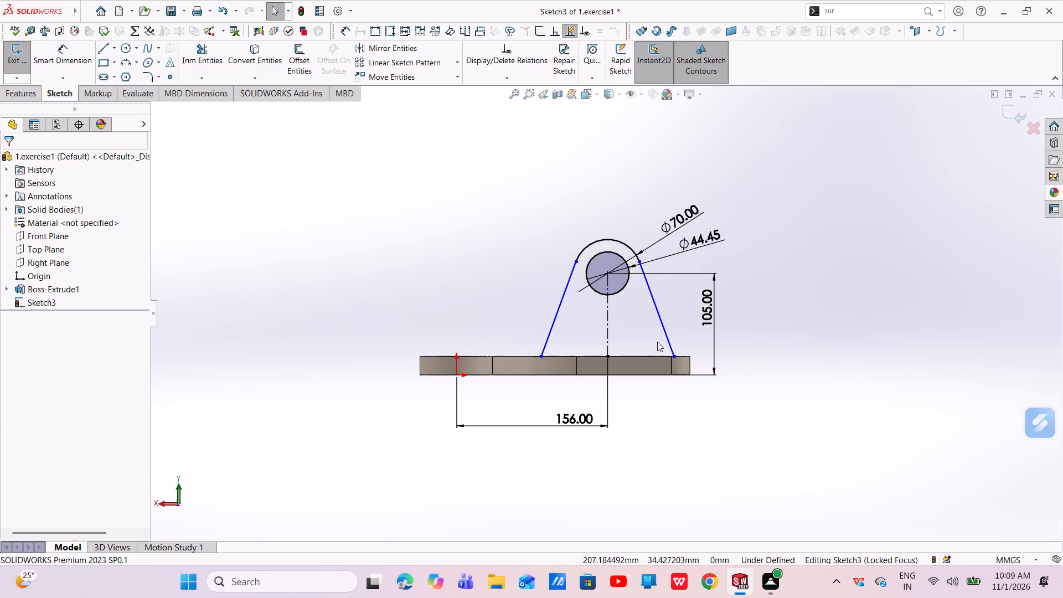
pyautogui.scroll(-5, 624, 253)
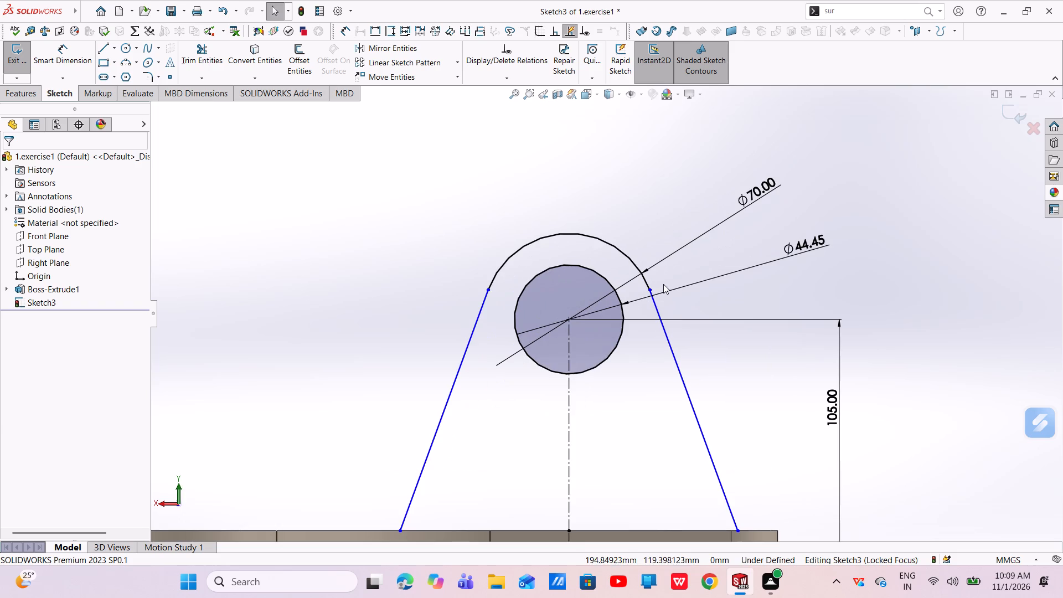
pyautogui.click(644, 279)
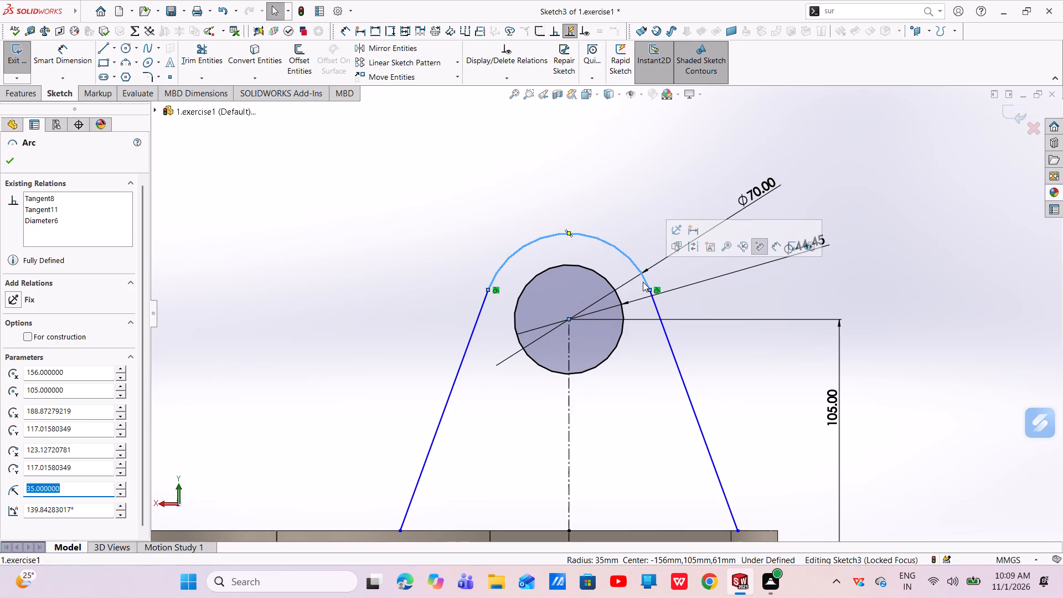
pyautogui.press('Escape')
pyautogui.press('Escape')
pyautogui.scroll(4, 637, 440)
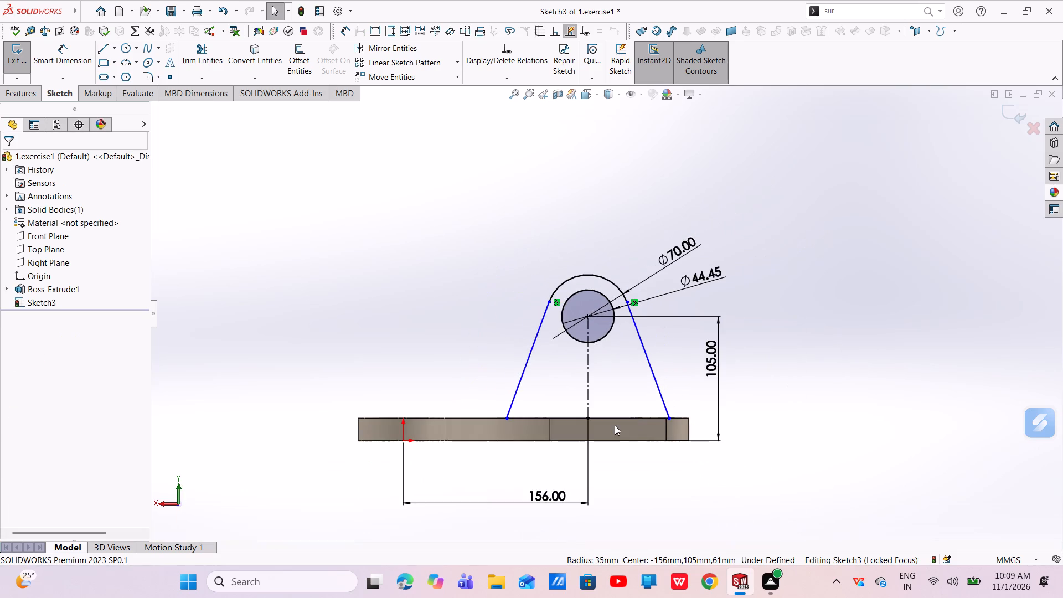
# Apply a tangent relation between the 70 mm outer arc and each of the two sloping side lines.
pyautogui.scroll(-3, 615, 425)
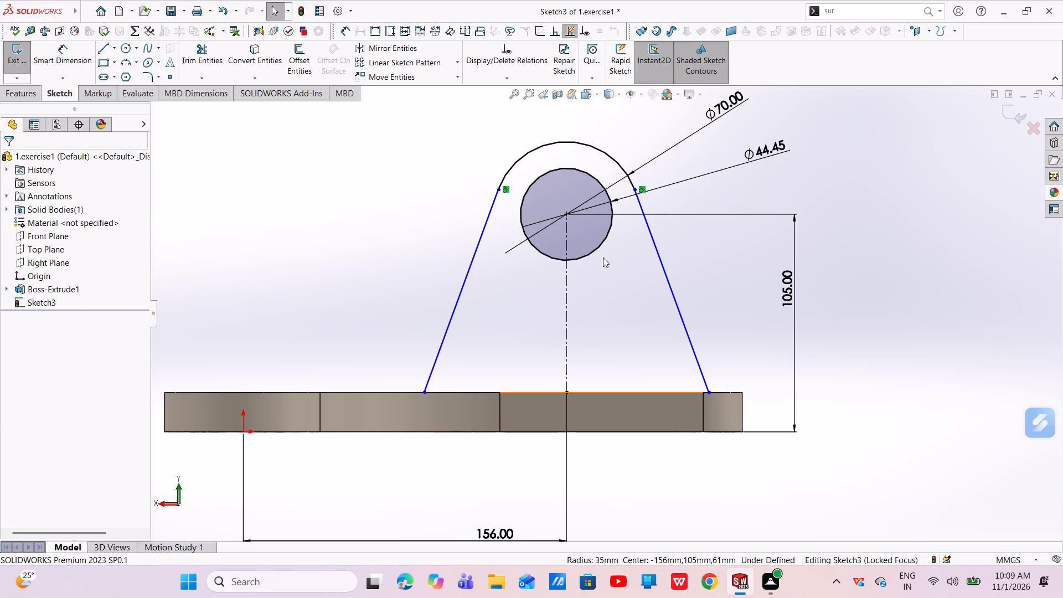
pyautogui.click(507, 172)
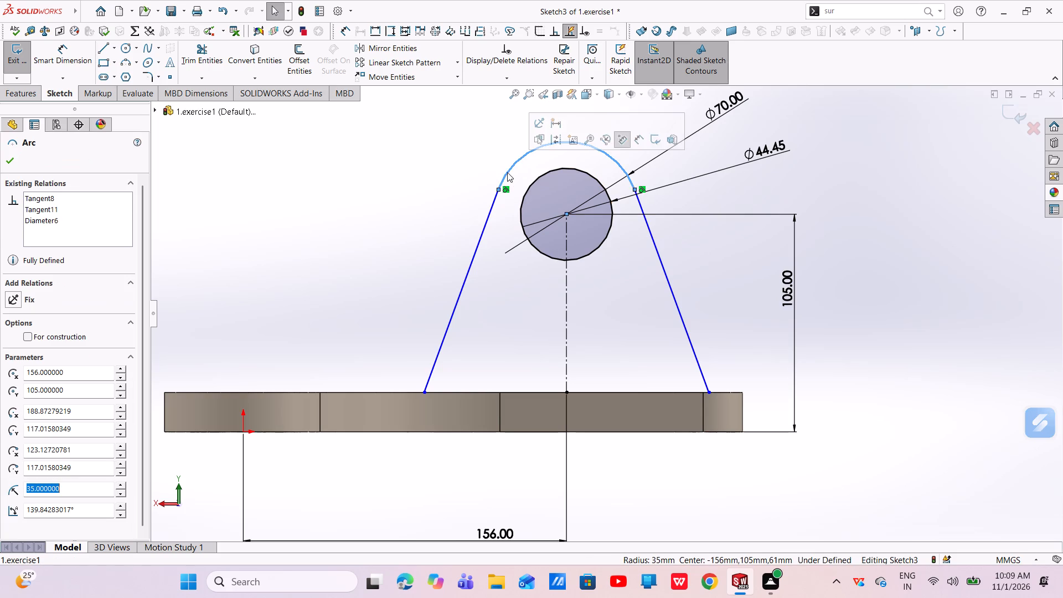
pyautogui.keyDown('ctrl'); pyautogui.click(487, 225); pyautogui.keyUp('ctrl')
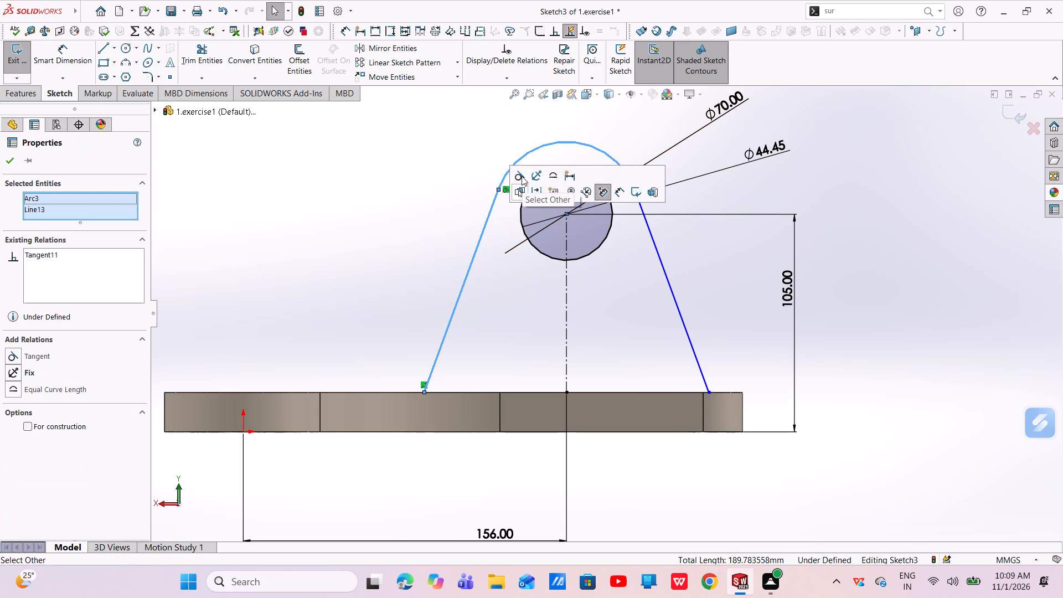
pyautogui.click(522, 176)
pyautogui.press('Escape')
pyautogui.press('Escape')
pyautogui.press('Escape')
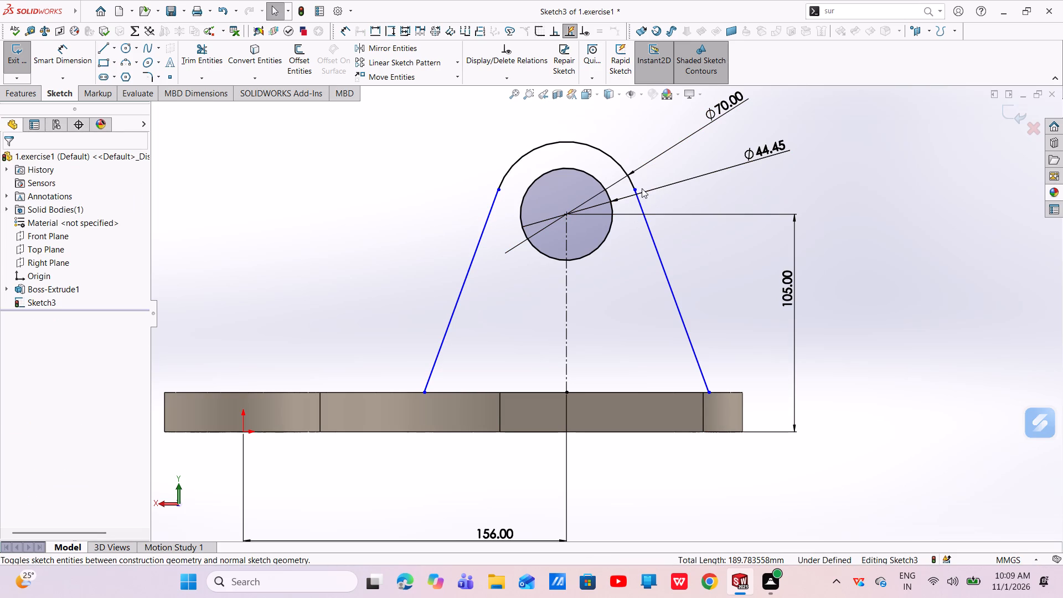
pyautogui.click(633, 183)
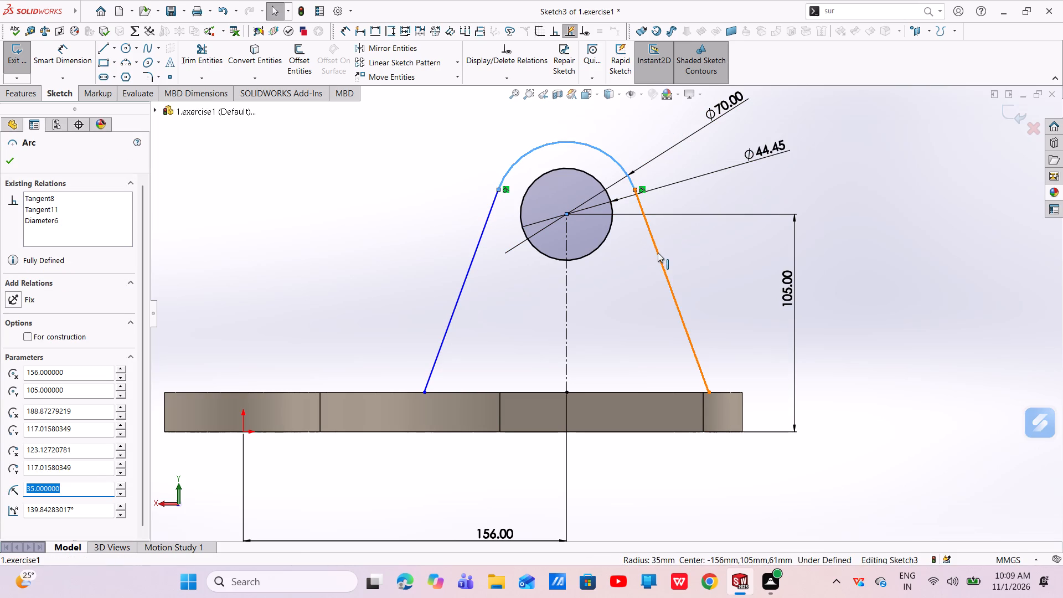
pyautogui.keyDown('ctrl'); pyautogui.click(658, 252); pyautogui.keyUp('ctrl')
pyautogui.click(686, 205)
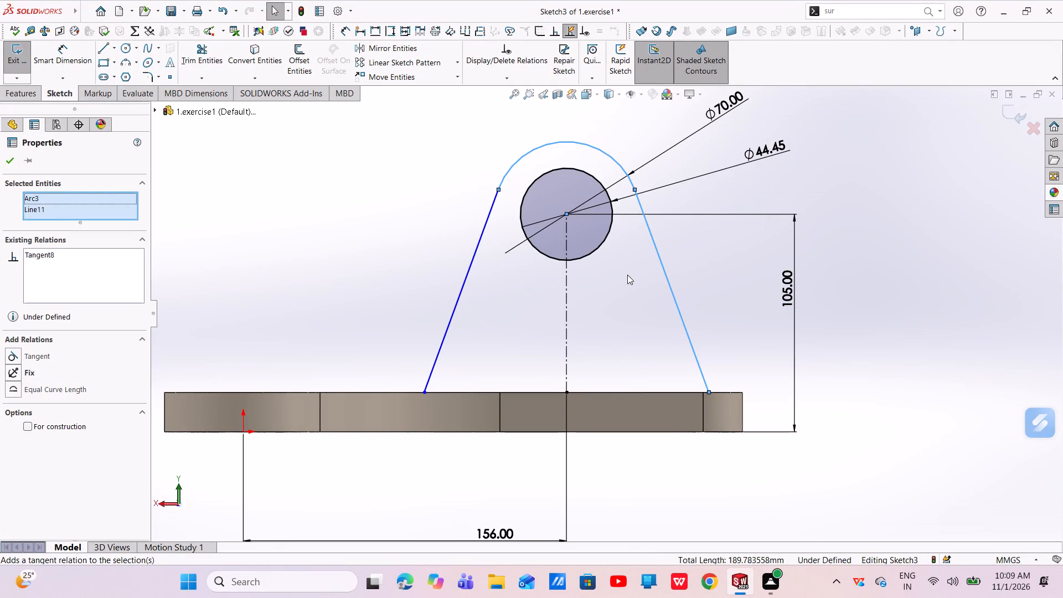
pyautogui.press('Escape')
pyautogui.press('Escape')
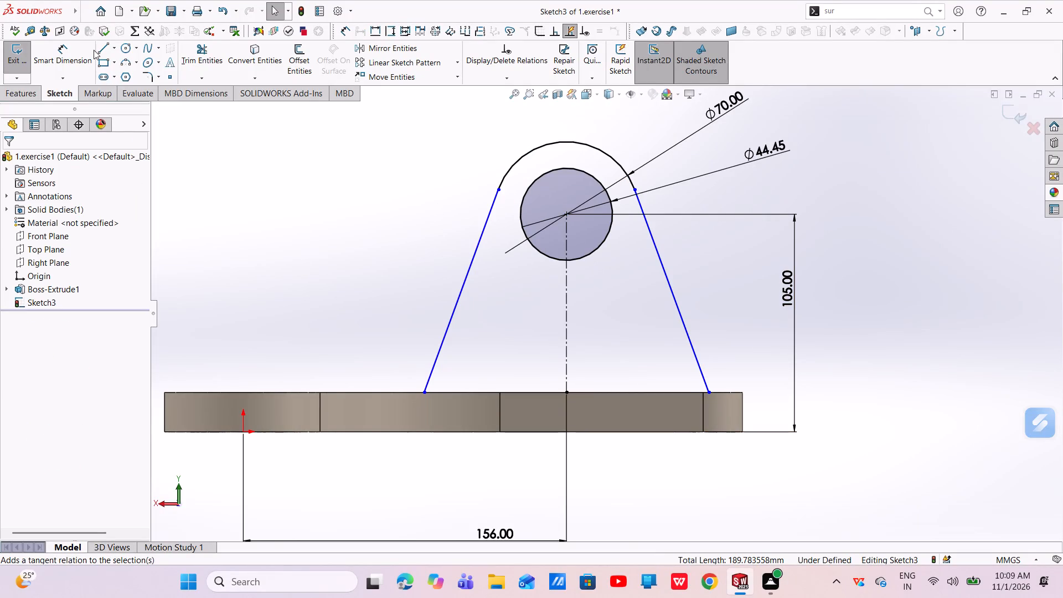
# Close the profile with a horizontal line about 137 mm long along the plate's top edge, joining the side lines' lower ends.
pyautogui.click(101, 50)
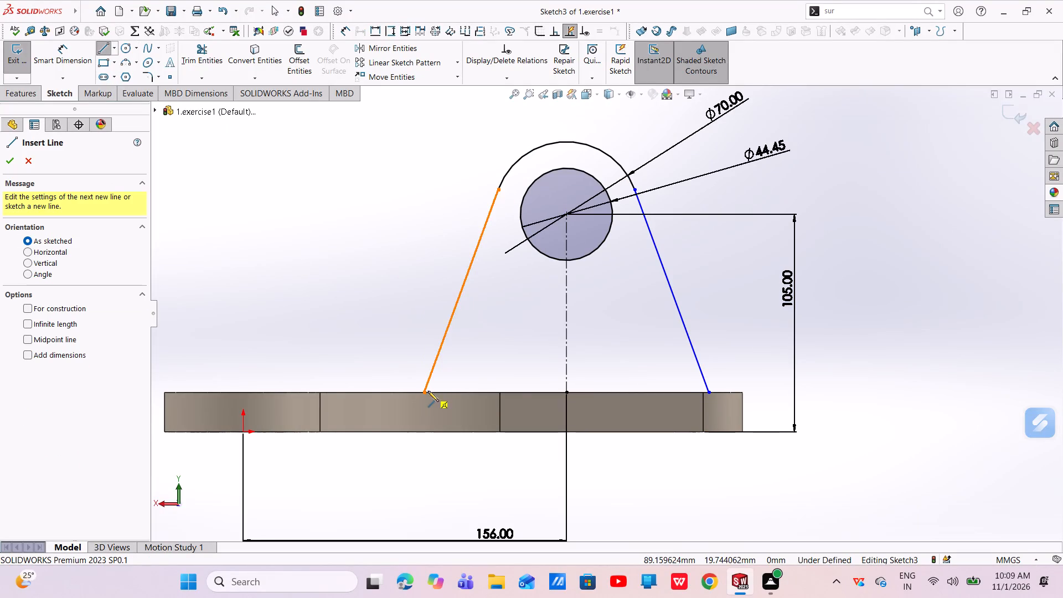
pyautogui.click(427, 391)
pyautogui.click(708, 392)
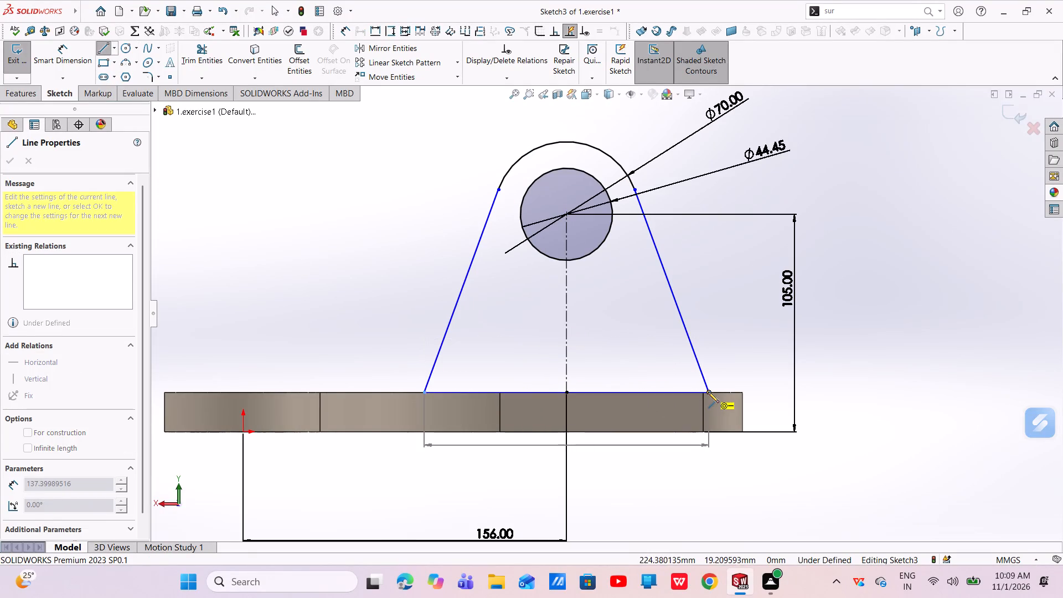
pyautogui.rightClick(710, 391)
pyautogui.click(726, 395)
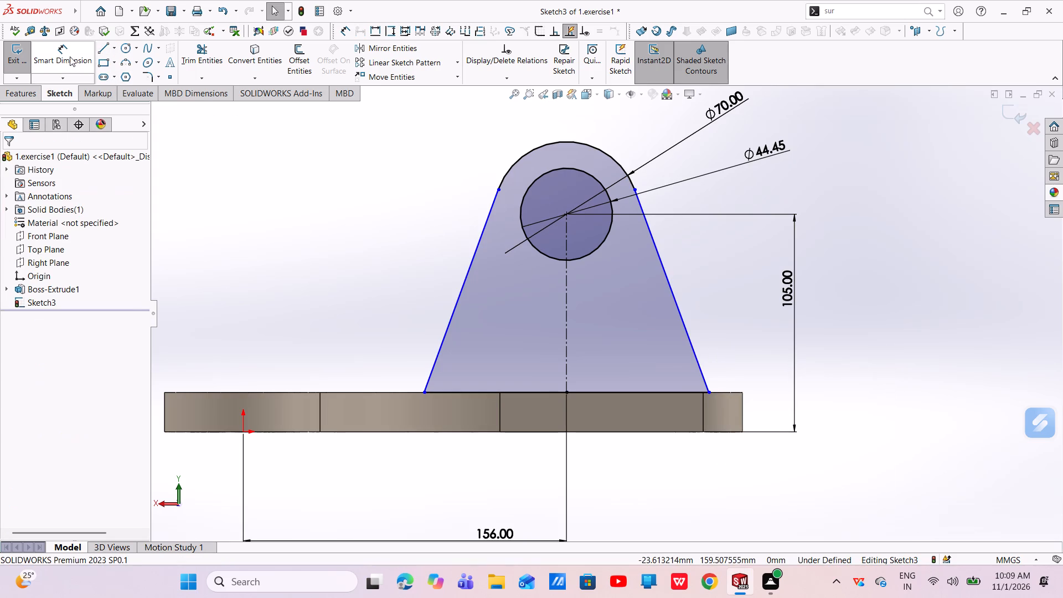
# Dimension the angle between the base line and the origin-side sloping line as 77°.
pyautogui.click(68, 55)
pyautogui.click(476, 389)
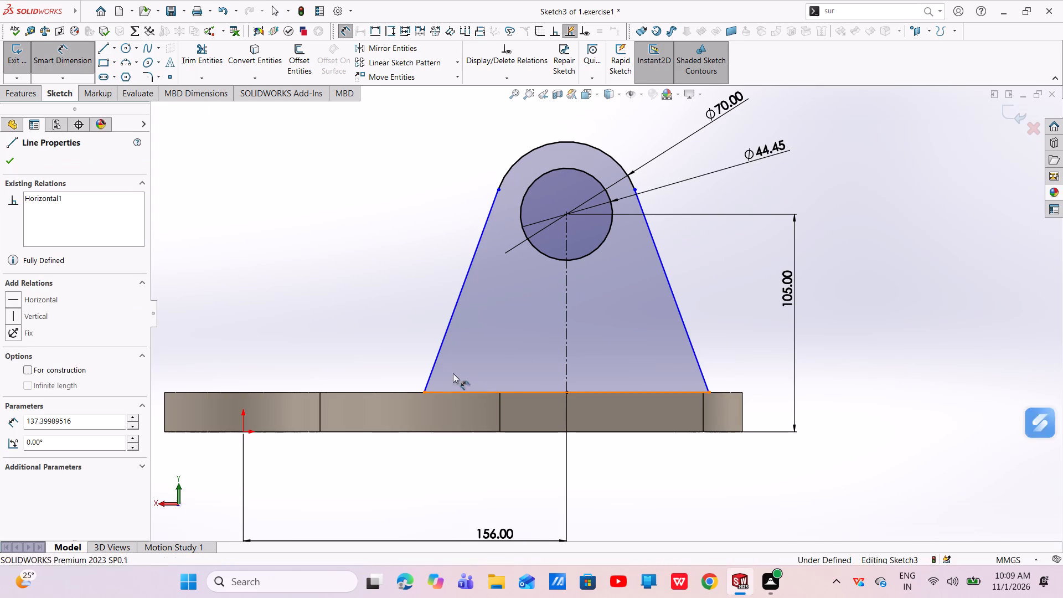
pyautogui.click(438, 354)
pyautogui.click(463, 368)
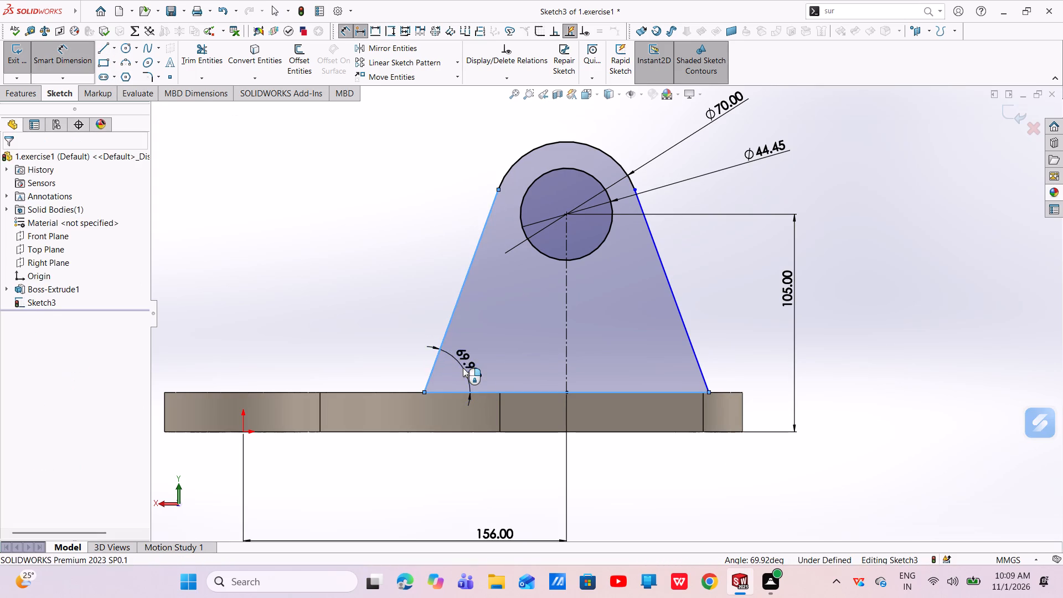
pyautogui.press('BackSpace')
pyautogui.write('77')
pyautogui.press('Return')
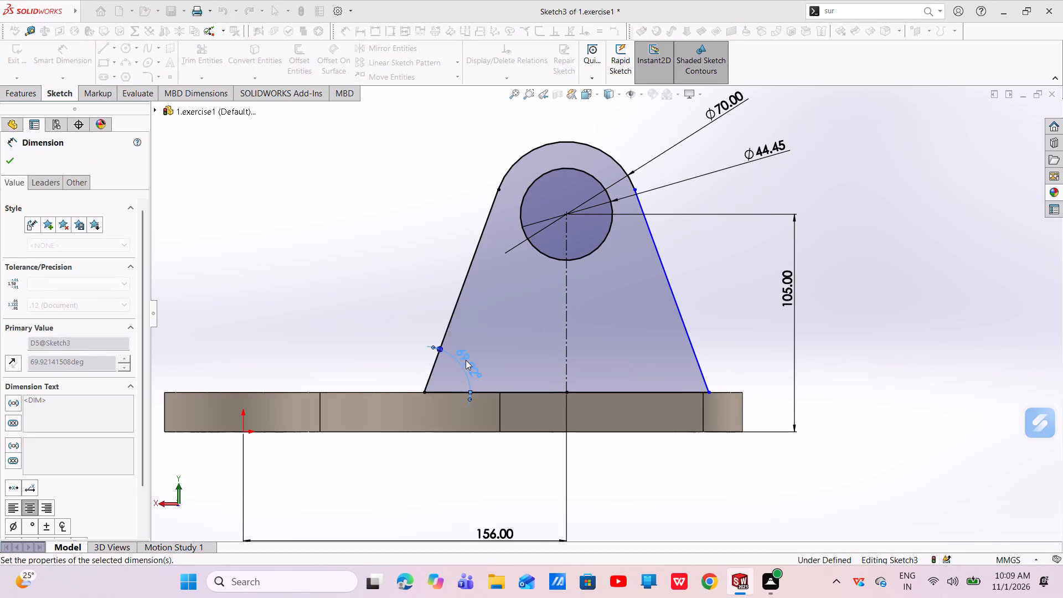
pyautogui.press('Escape')
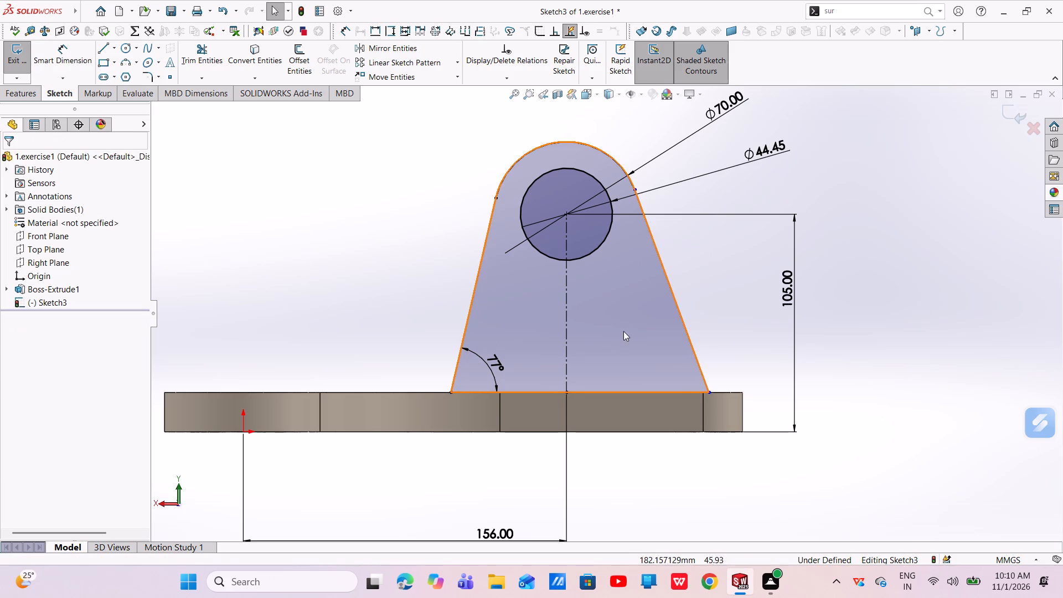
# Dimension the angle between the base line and the sloping line farther from the origin as 77°.
pyautogui.click(81, 58)
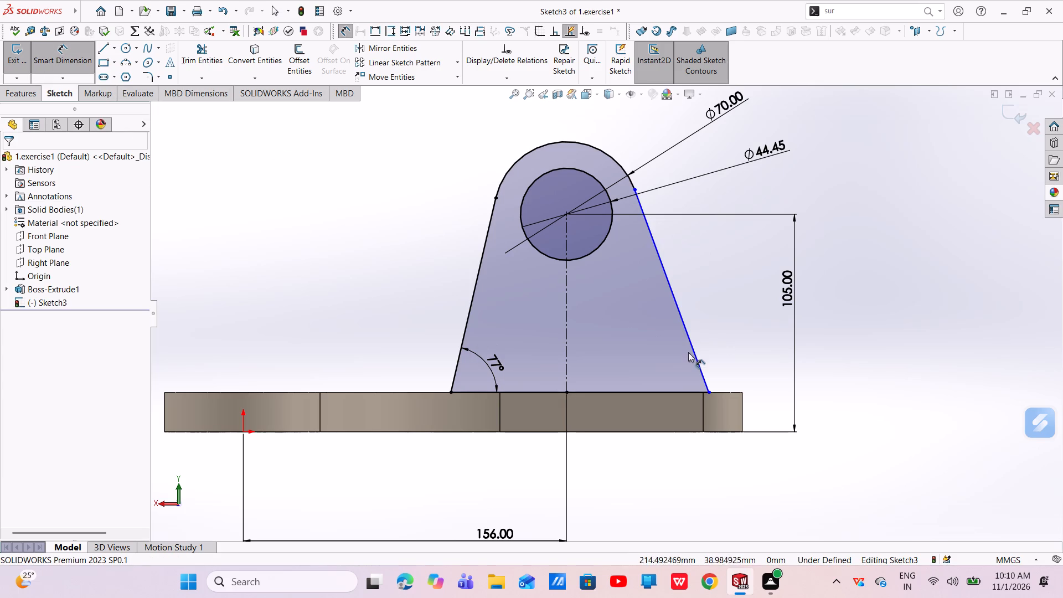
pyautogui.click(699, 368)
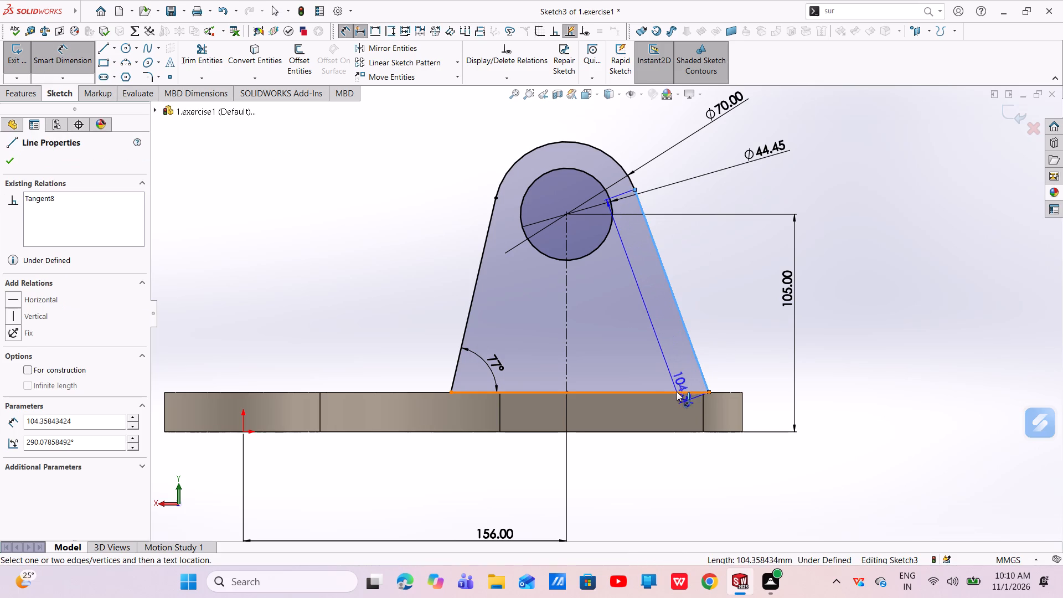
pyautogui.click(677, 391)
pyautogui.click(677, 373)
pyautogui.press('BackSpace')
pyautogui.write('77')
pyautogui.press('Return')
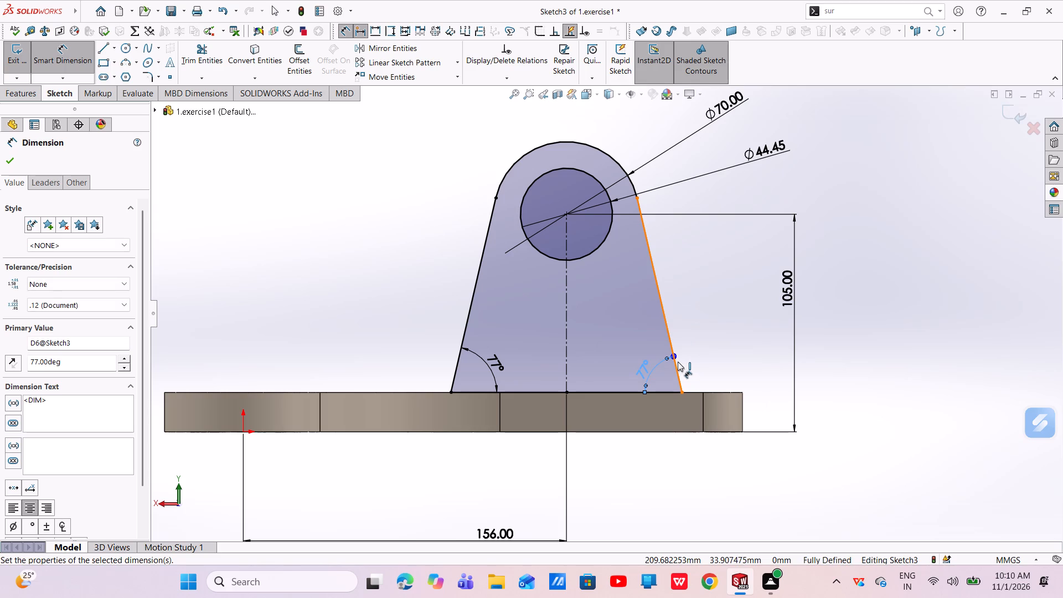
pyautogui.press('Escape')
pyautogui.press('Escape')
pyautogui.scroll(2, 672, 368)
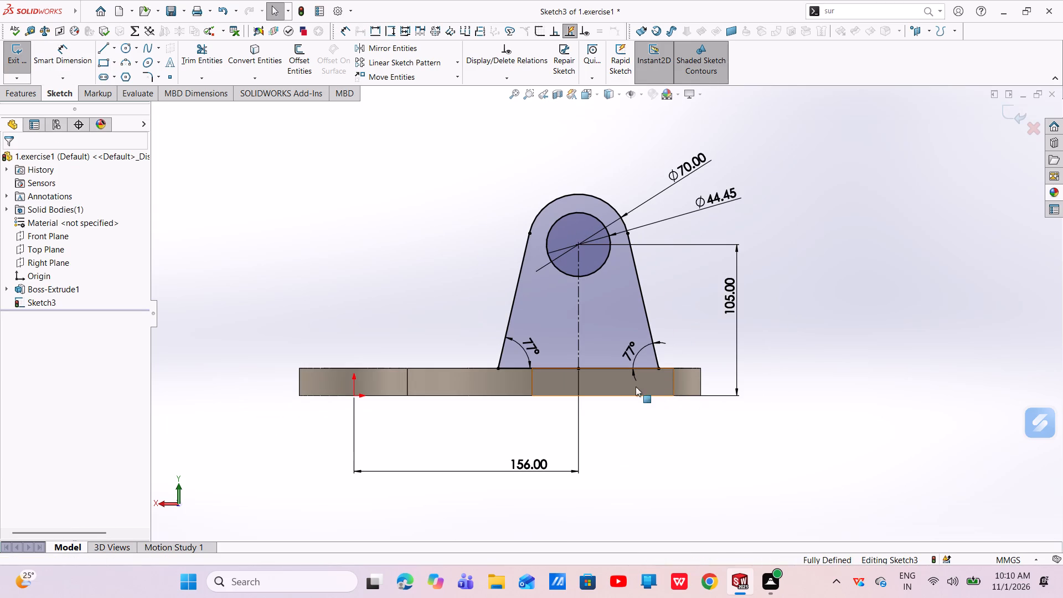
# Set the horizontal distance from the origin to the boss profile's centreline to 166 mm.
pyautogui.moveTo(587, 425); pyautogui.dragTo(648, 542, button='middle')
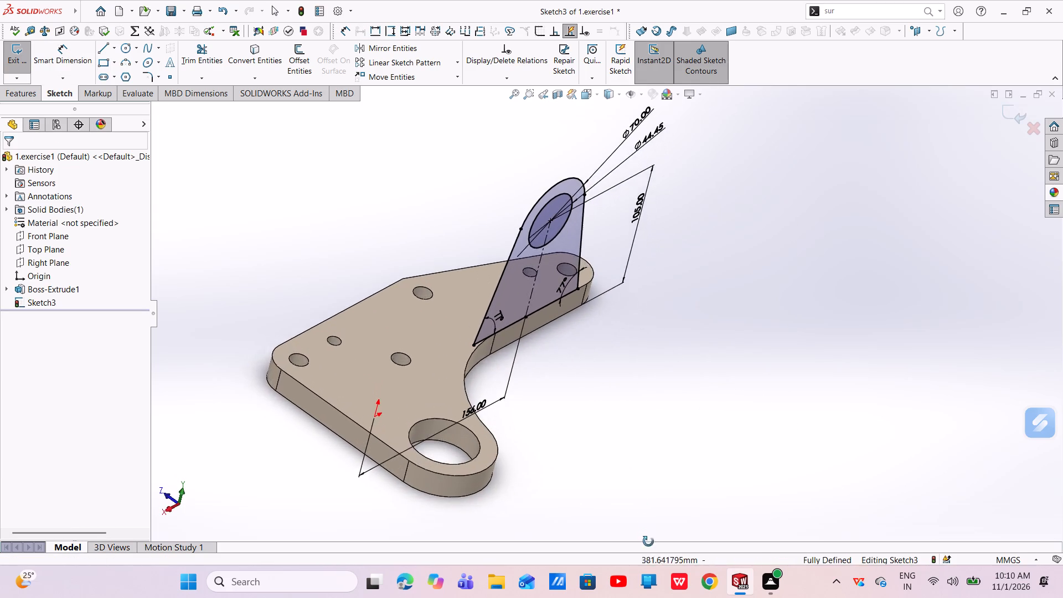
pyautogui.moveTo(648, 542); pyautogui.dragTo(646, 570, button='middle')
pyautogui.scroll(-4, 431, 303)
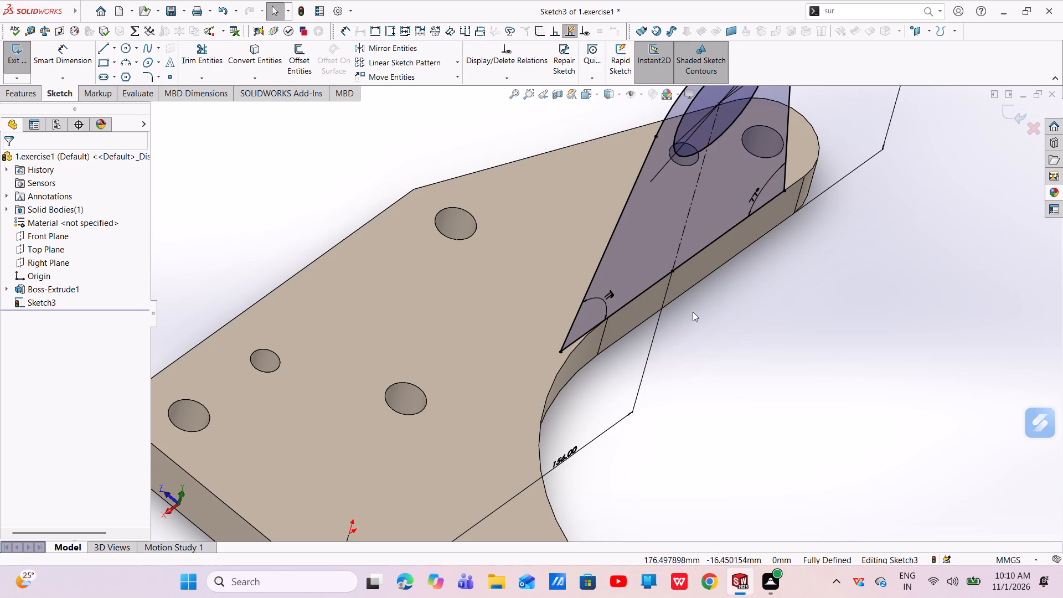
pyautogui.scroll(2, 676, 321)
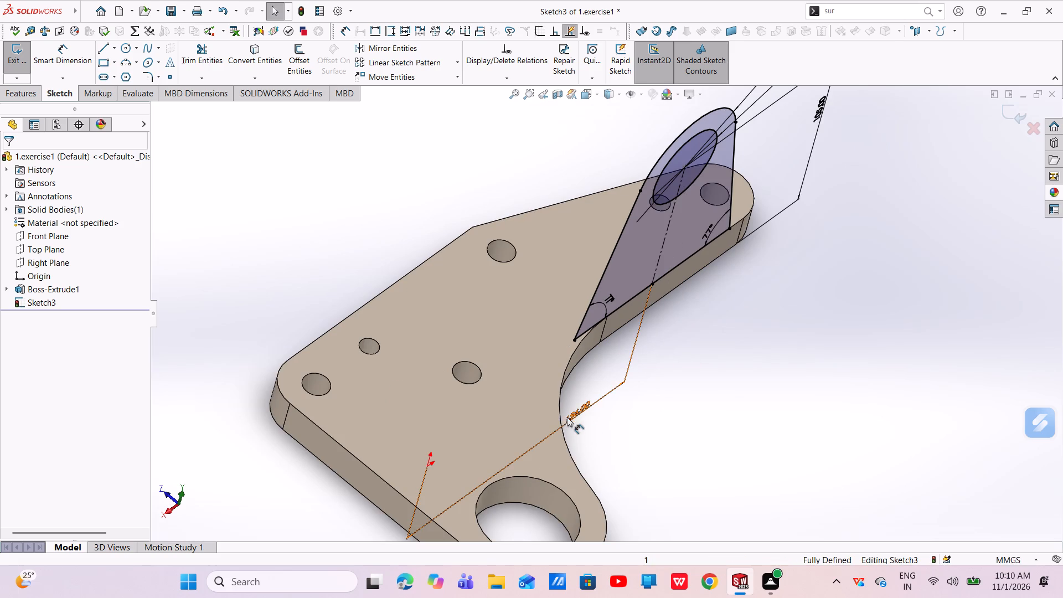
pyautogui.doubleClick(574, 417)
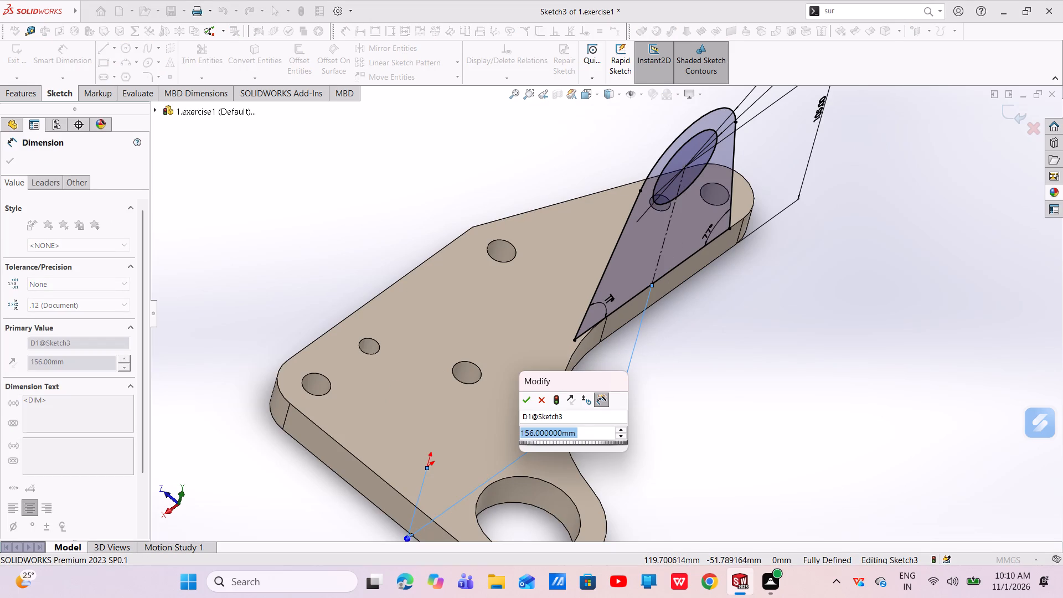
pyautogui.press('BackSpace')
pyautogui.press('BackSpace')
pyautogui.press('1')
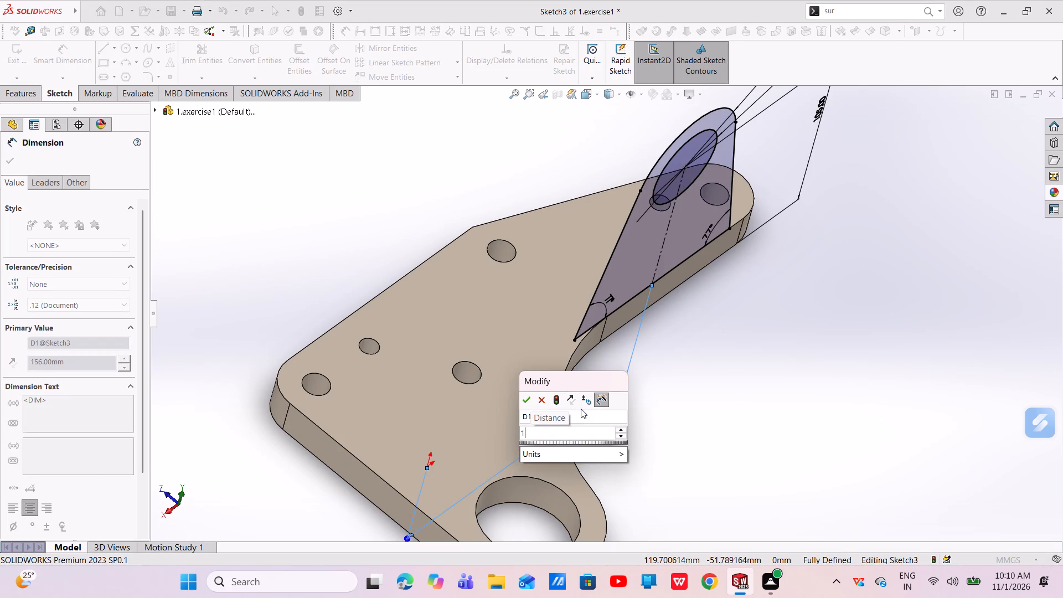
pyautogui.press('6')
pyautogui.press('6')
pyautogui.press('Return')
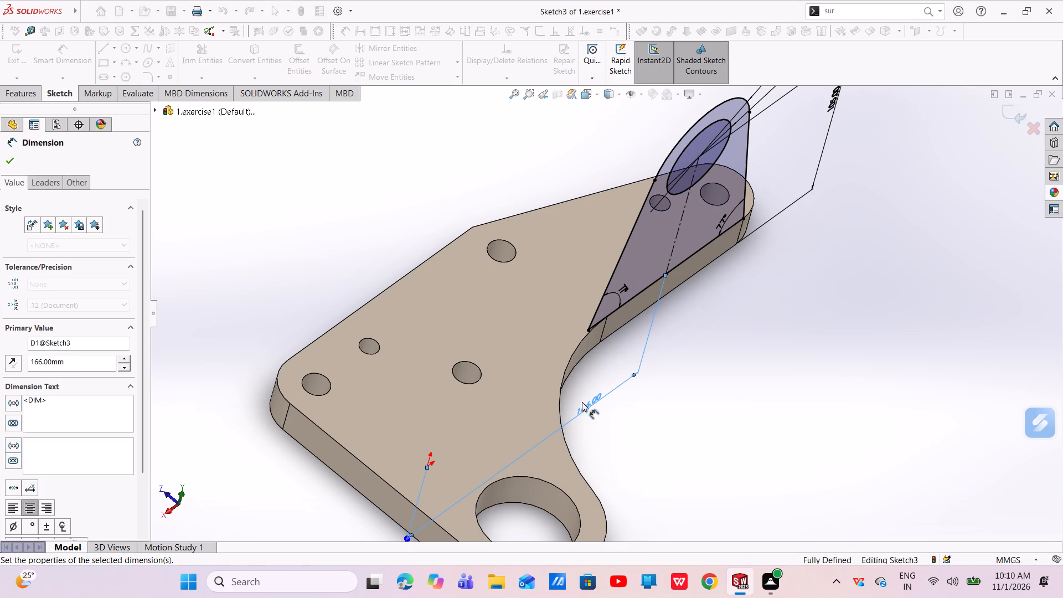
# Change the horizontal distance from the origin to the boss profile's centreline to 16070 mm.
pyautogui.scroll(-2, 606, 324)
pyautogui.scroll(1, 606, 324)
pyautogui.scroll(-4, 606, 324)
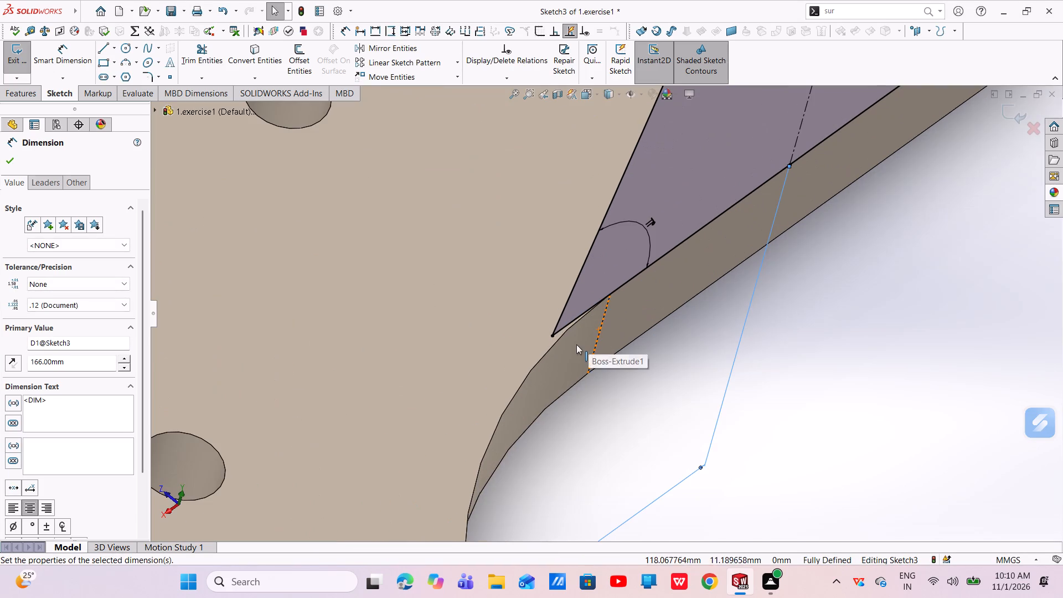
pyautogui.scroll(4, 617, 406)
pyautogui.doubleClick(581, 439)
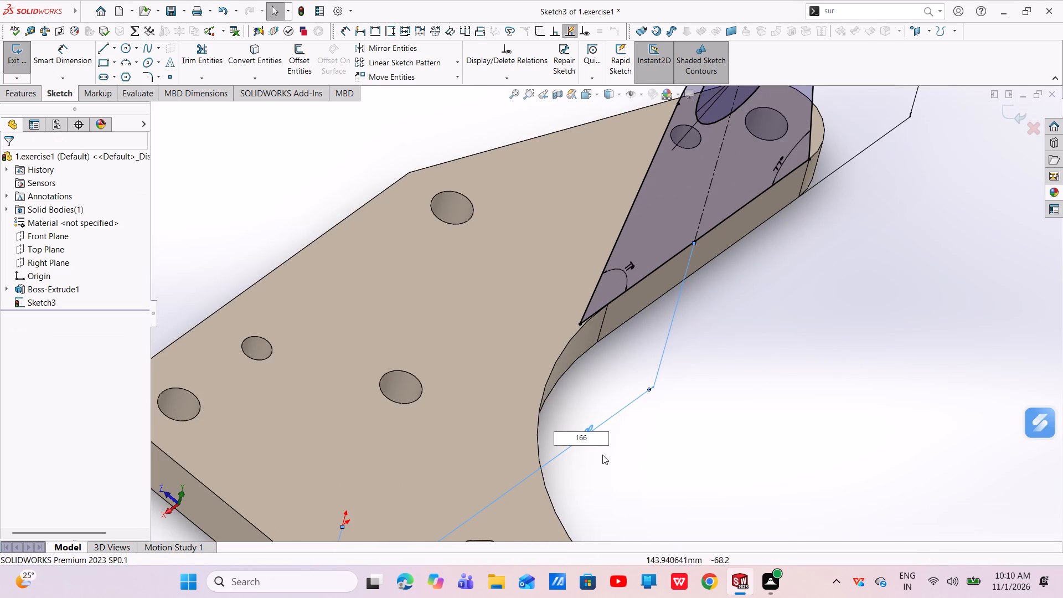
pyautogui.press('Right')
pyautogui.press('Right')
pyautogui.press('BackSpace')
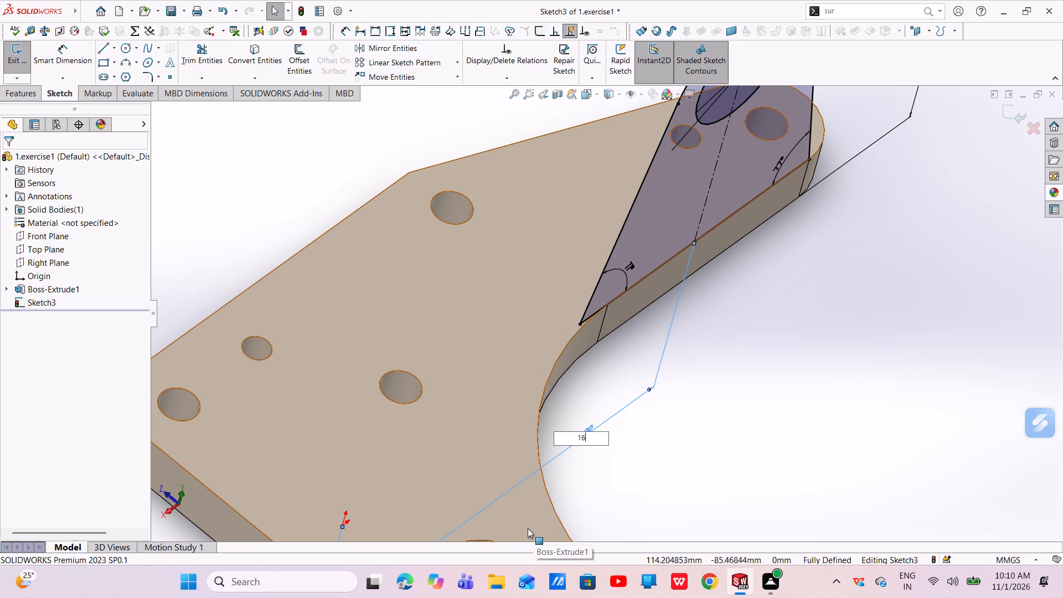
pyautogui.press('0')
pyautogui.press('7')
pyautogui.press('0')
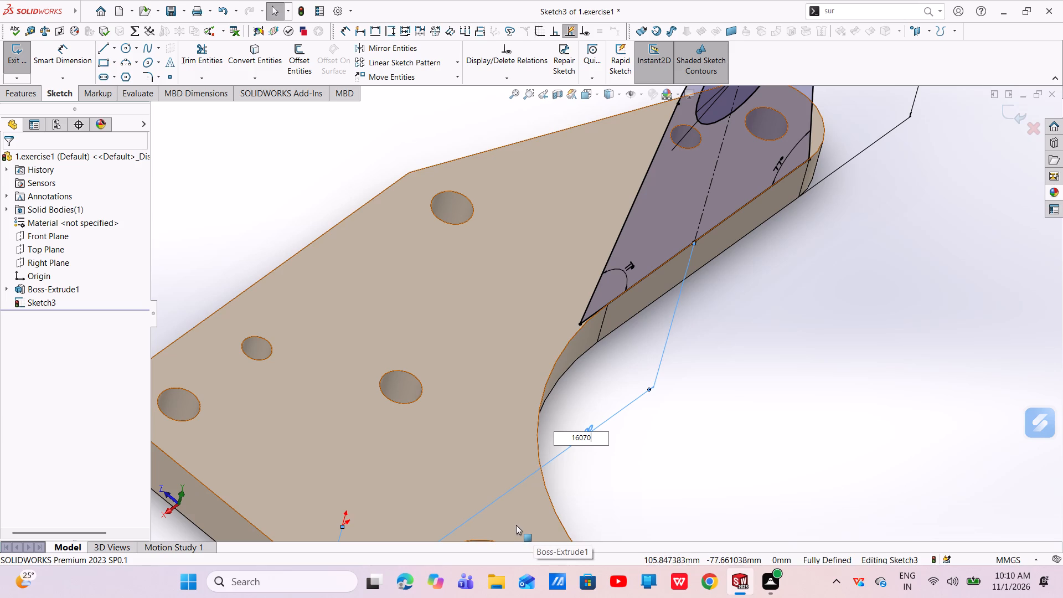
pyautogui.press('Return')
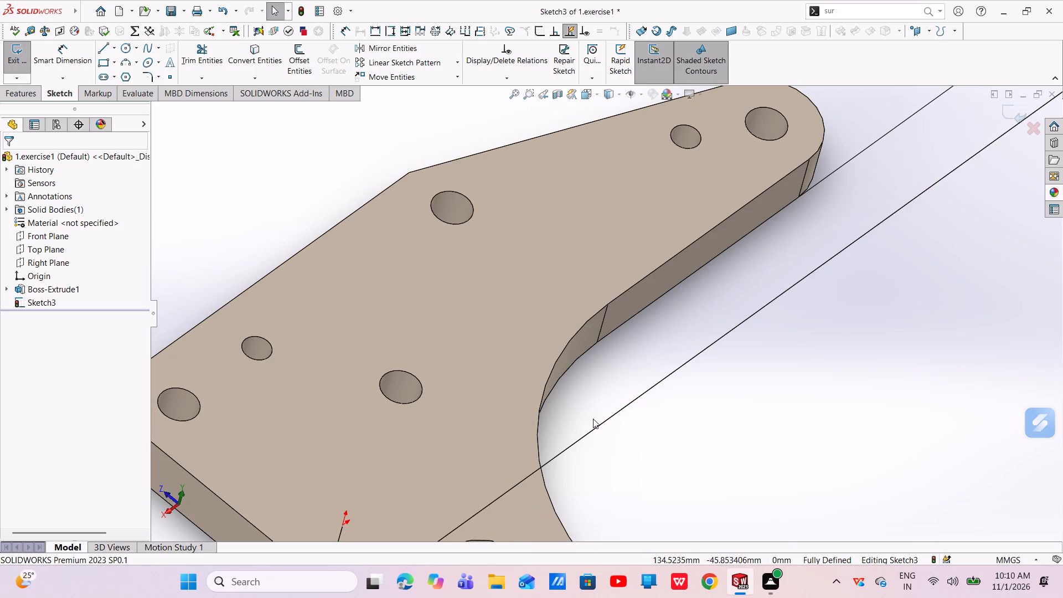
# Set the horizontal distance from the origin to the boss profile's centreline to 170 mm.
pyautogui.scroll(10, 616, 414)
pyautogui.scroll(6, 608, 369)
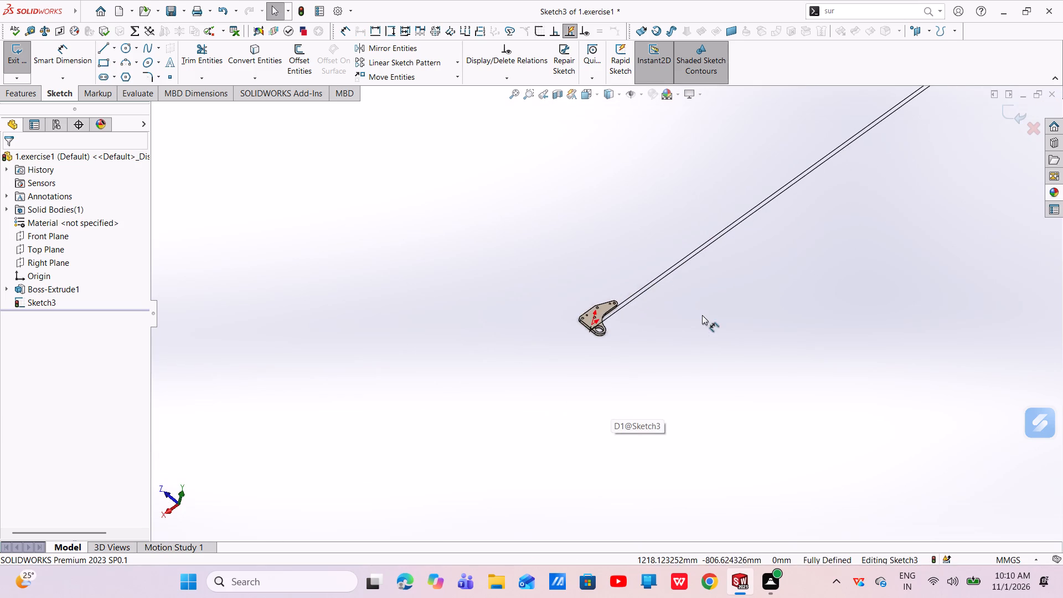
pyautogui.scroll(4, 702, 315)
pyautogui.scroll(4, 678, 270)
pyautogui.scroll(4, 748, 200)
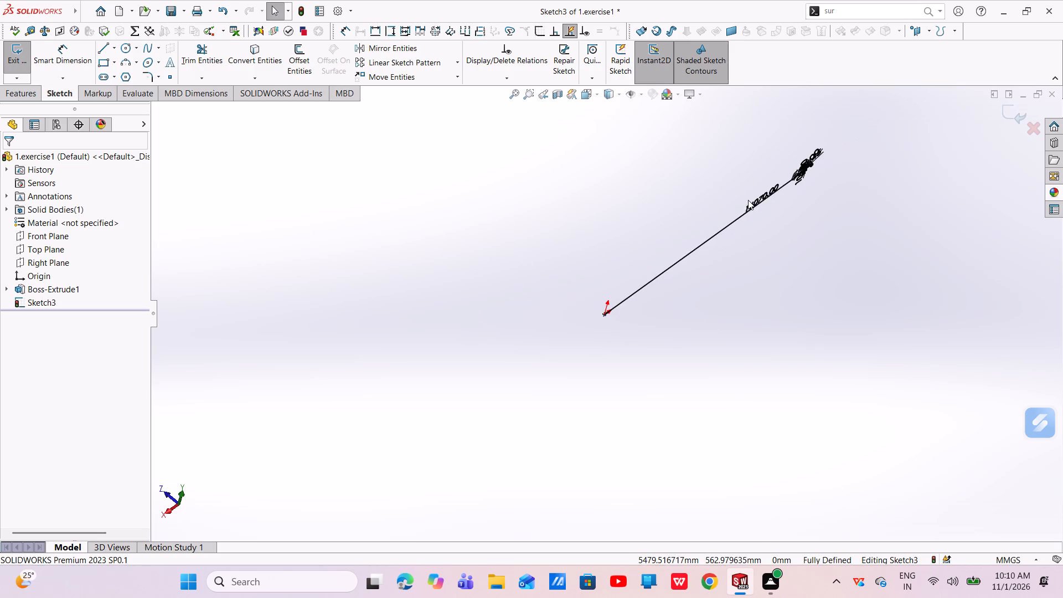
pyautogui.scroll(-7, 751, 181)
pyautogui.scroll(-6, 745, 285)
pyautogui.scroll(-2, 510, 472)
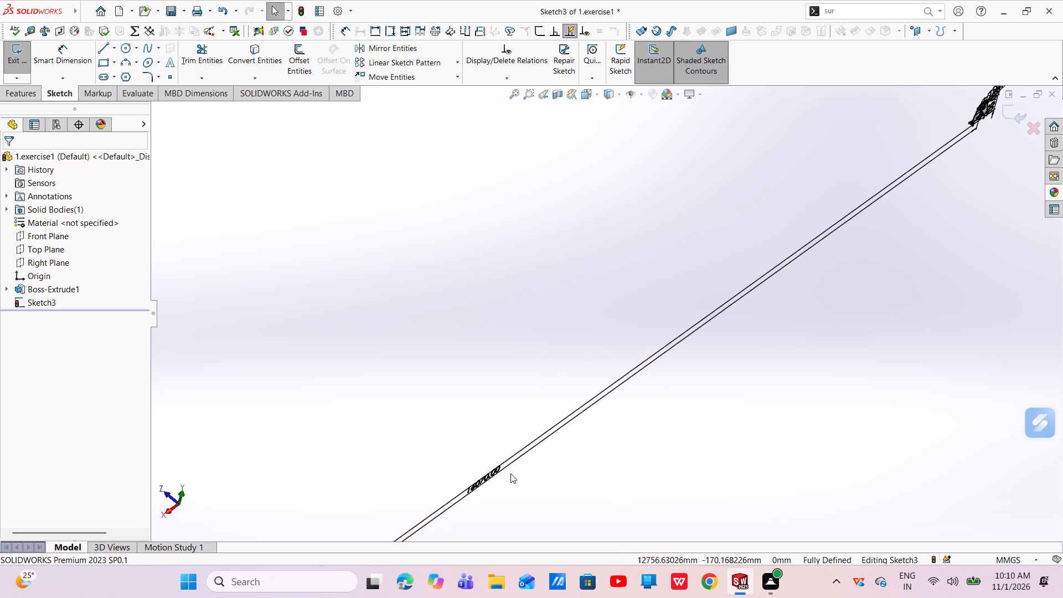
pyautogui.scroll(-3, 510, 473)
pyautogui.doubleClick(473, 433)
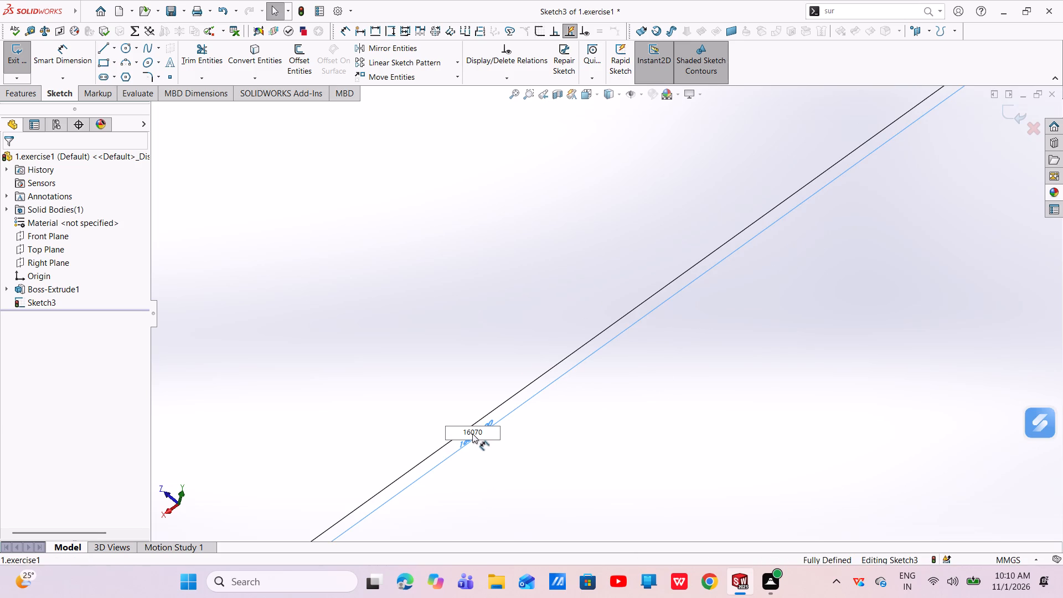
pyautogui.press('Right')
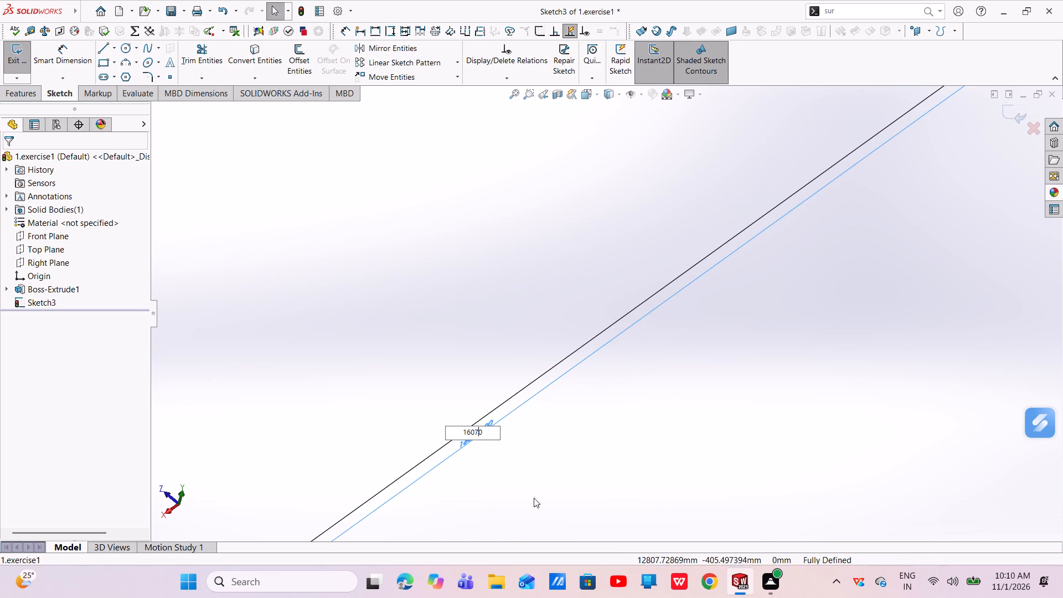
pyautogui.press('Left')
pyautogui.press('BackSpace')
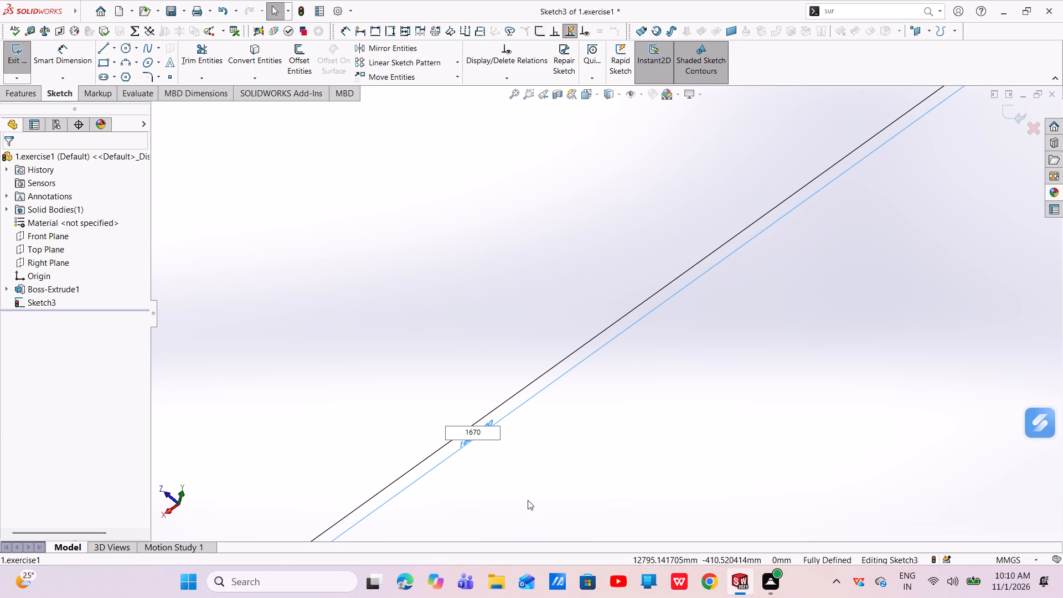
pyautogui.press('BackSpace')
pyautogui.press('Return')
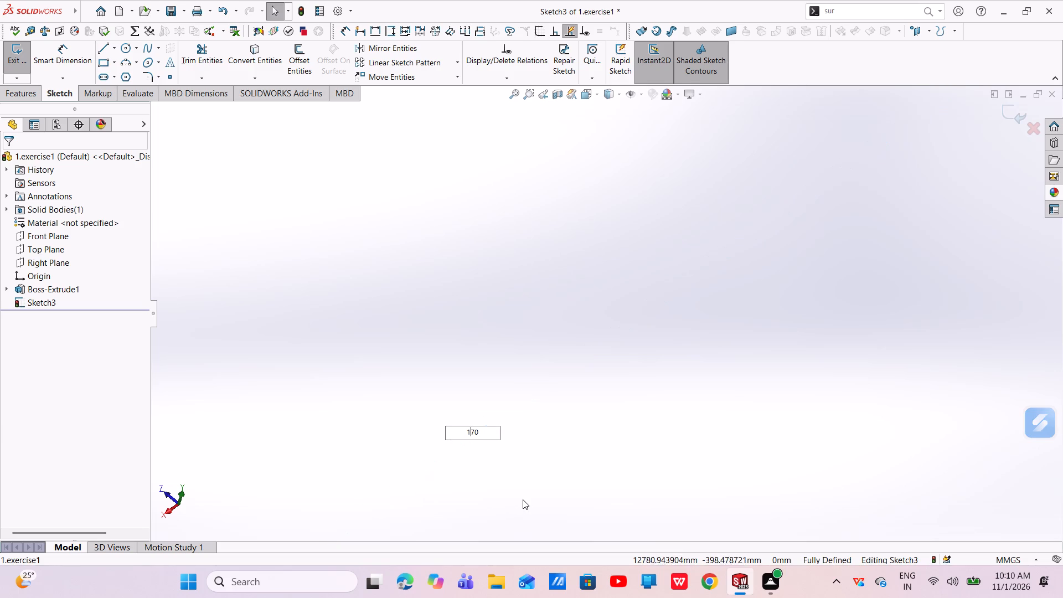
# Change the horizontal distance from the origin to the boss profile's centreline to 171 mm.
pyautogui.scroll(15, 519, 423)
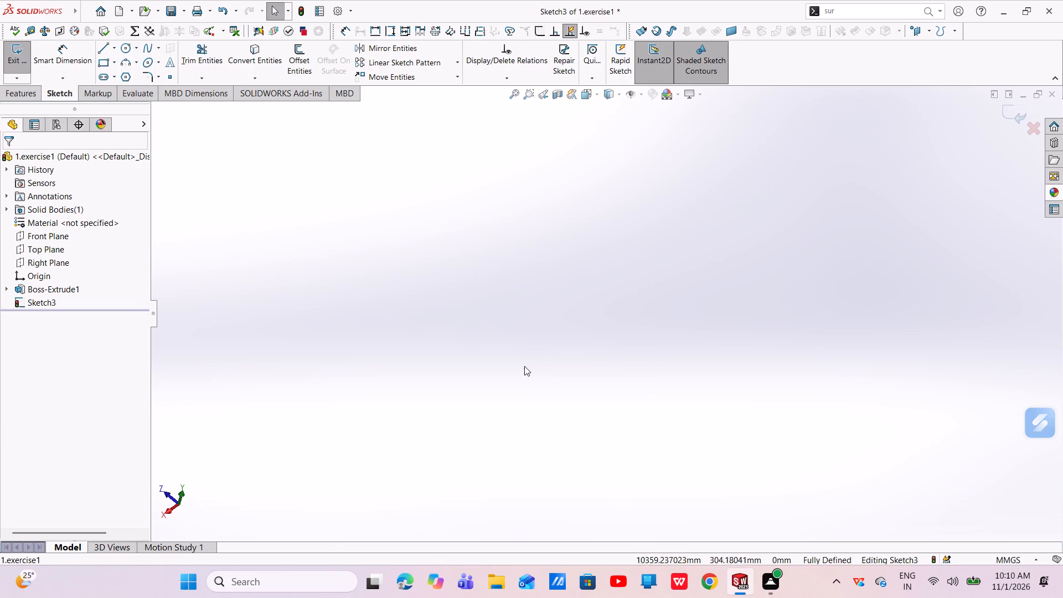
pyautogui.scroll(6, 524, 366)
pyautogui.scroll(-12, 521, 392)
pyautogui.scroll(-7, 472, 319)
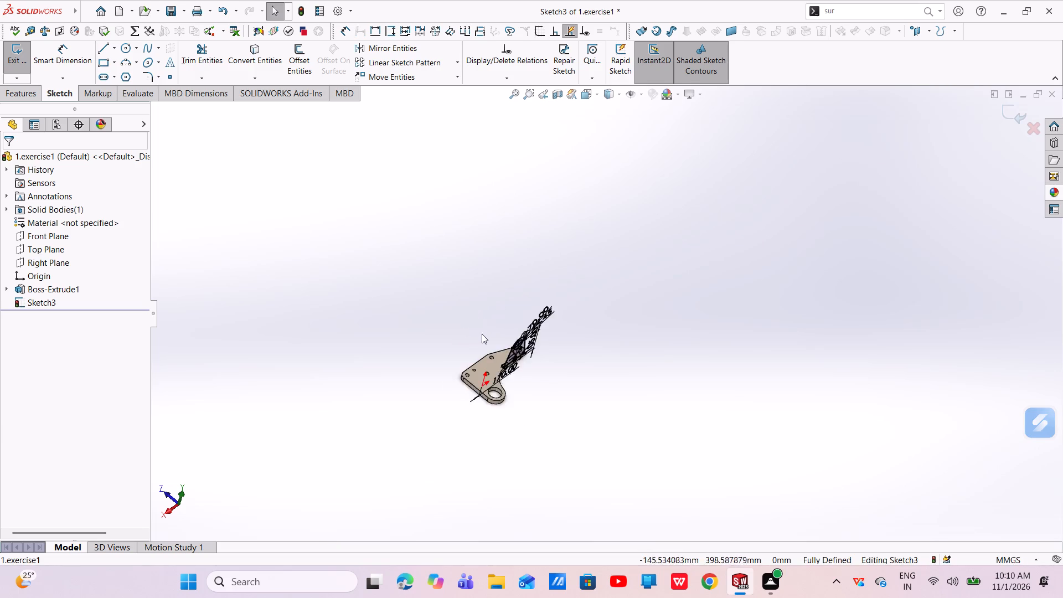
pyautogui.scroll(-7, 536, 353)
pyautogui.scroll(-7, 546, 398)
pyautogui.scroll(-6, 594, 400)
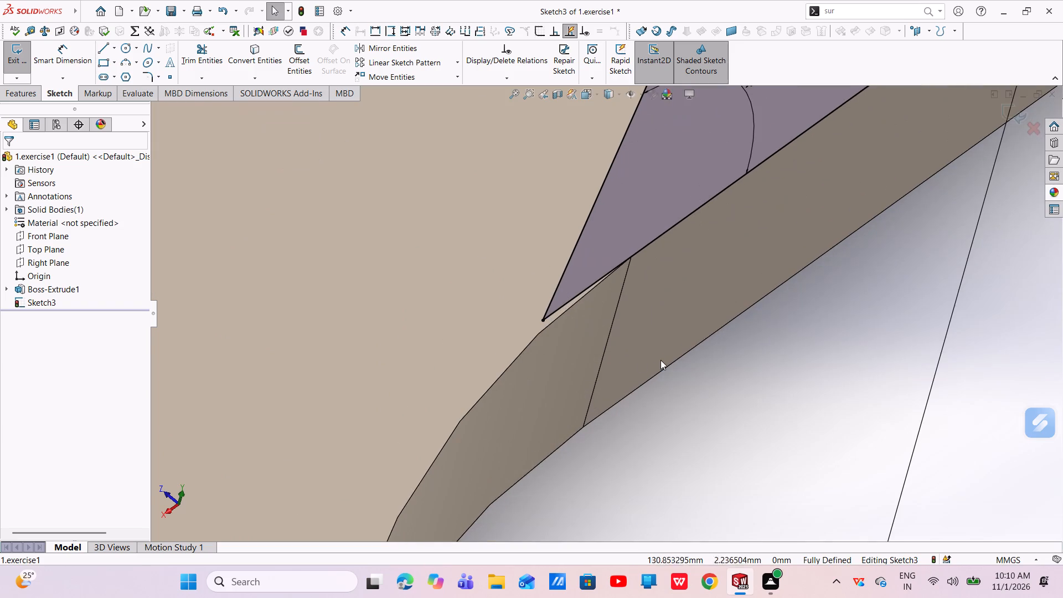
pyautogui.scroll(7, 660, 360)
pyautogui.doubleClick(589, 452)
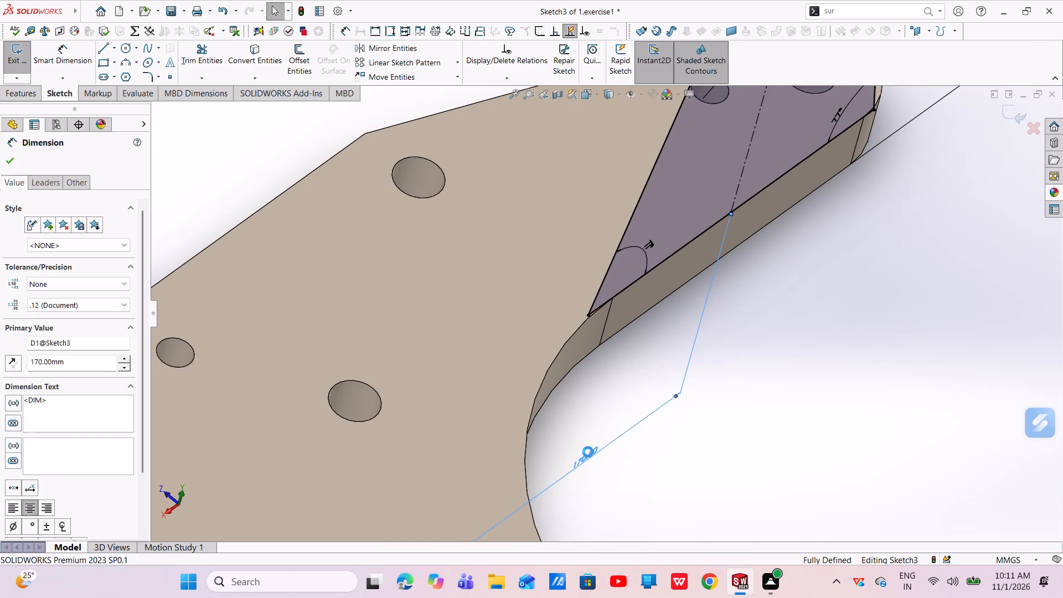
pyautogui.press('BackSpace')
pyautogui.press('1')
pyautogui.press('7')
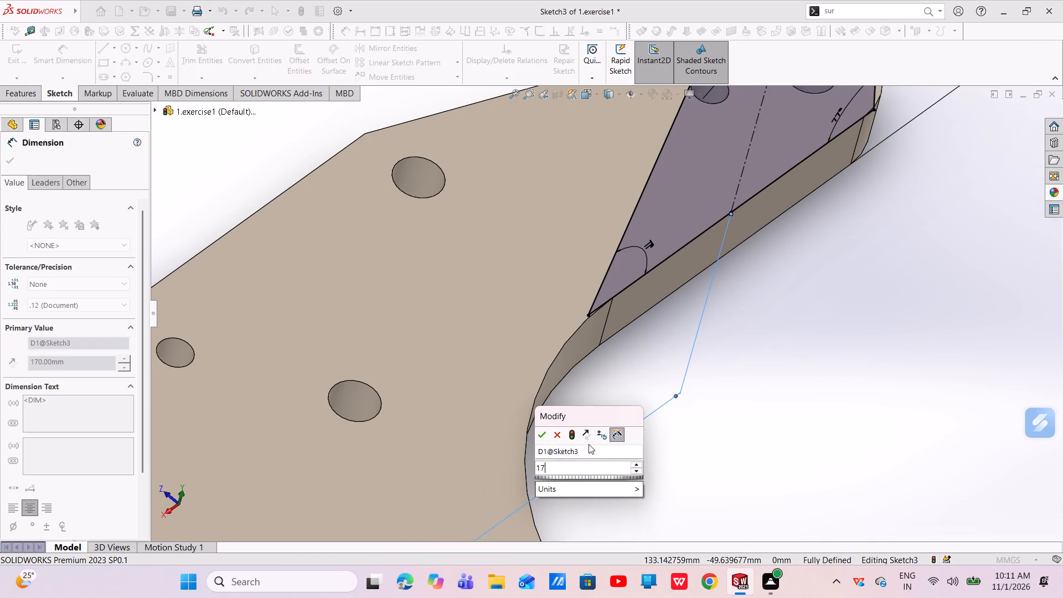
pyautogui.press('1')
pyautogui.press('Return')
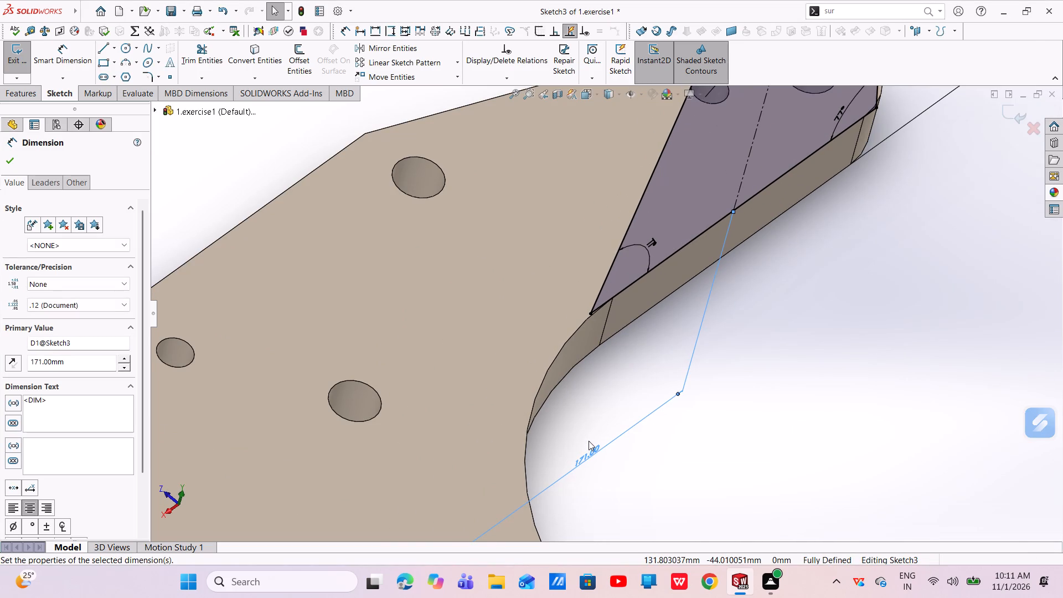
# Set the horizontal distance from the origin to the boss profile's centreline to 172 mm and exit the sketch.
pyautogui.doubleClick(592, 450)
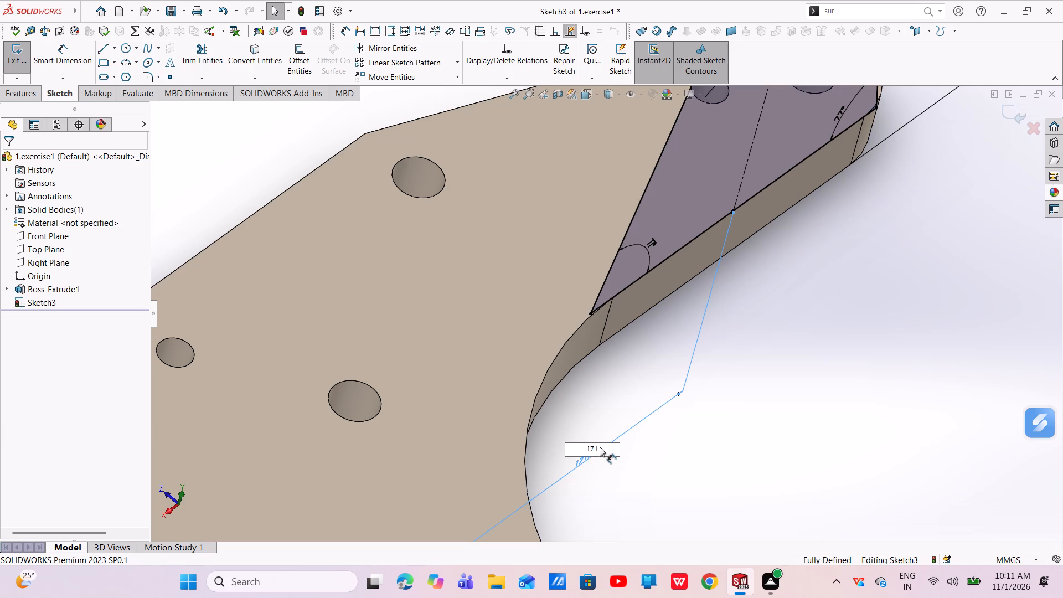
pyautogui.press('Right')
pyautogui.press('BackSpace')
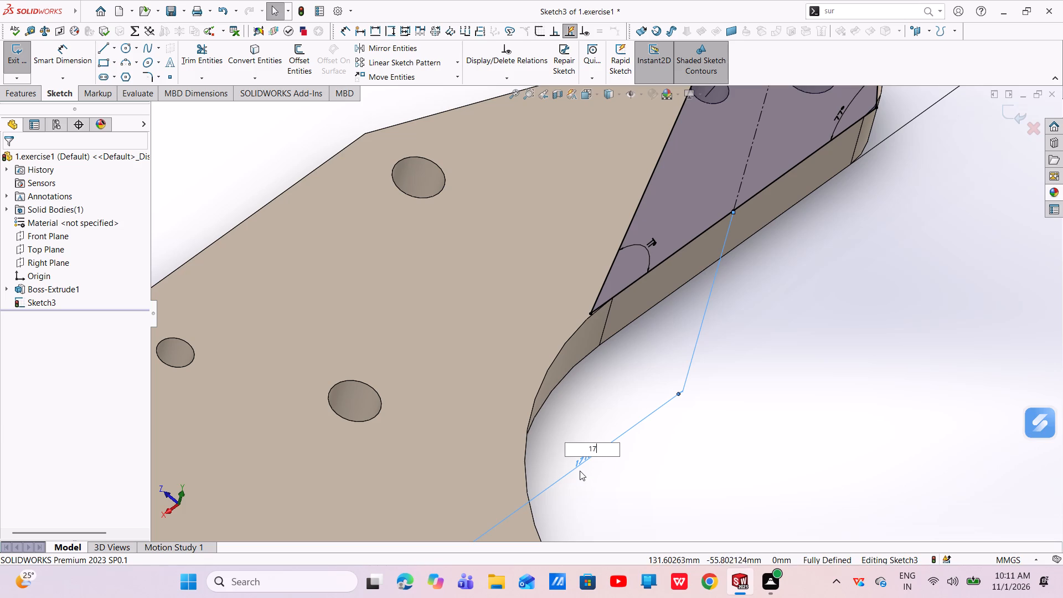
pyautogui.press('2')
pyautogui.press('Return')
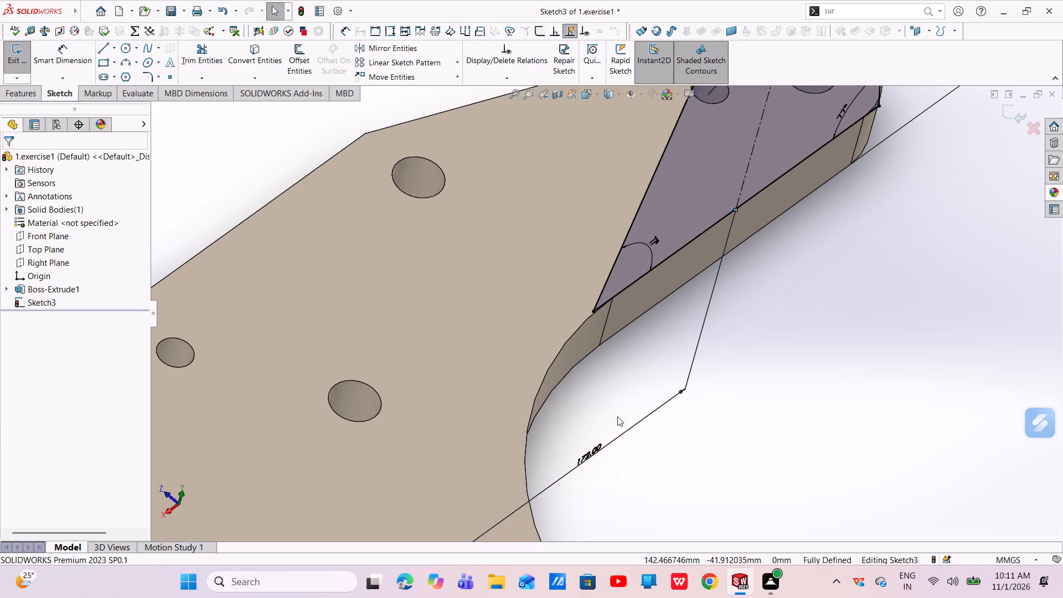
pyautogui.press('Escape')
pyautogui.scroll(6, 616, 405)
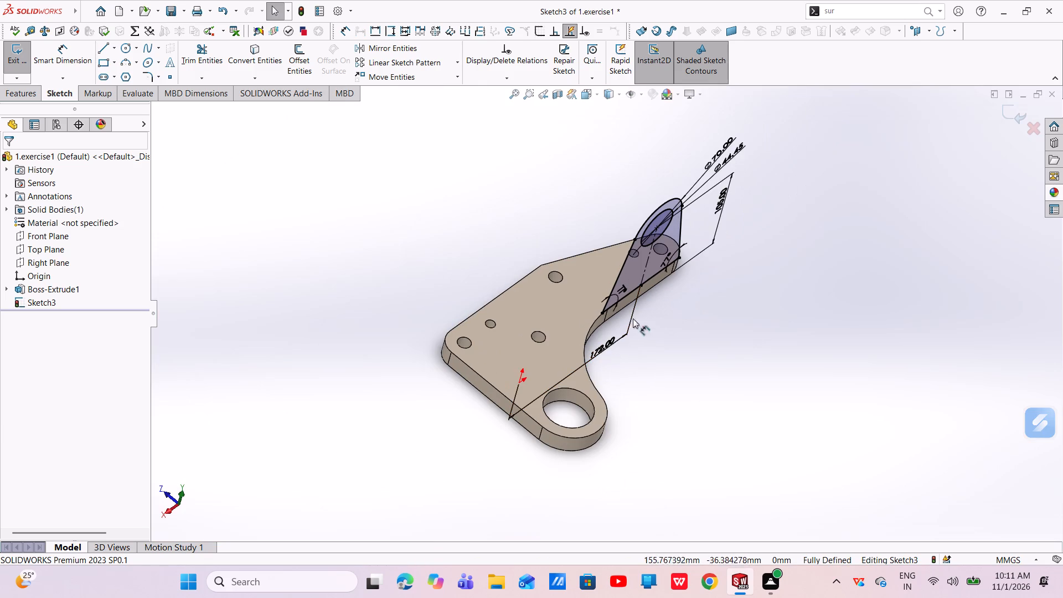
pyautogui.click(1004, 112)
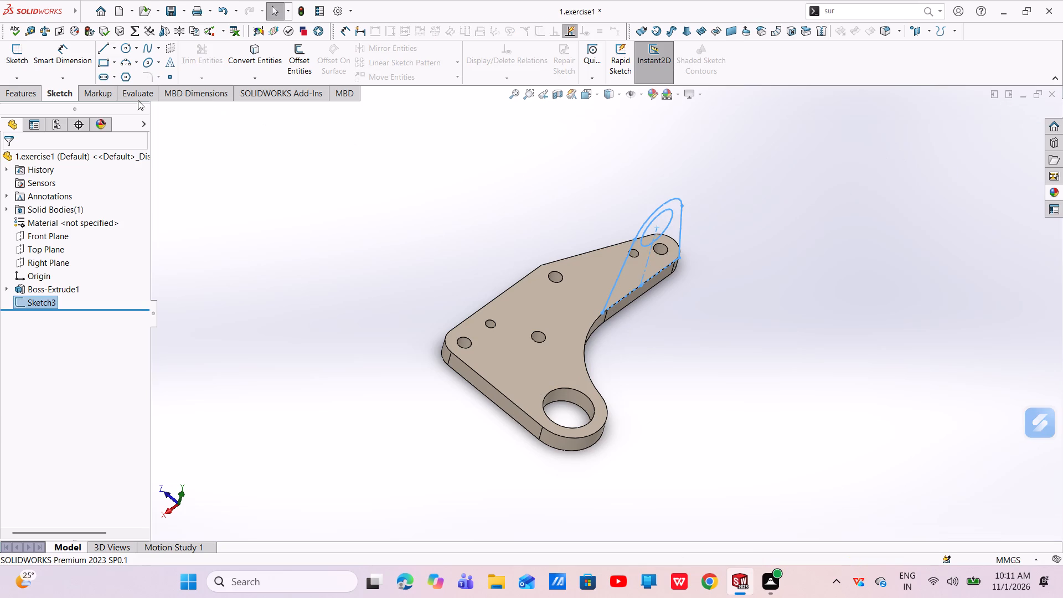
# Extrude the upright boss profile 19 mm blind in the reversed direction, over the plate, with merged result.
pyautogui.click(25, 99)
pyautogui.click(25, 63)
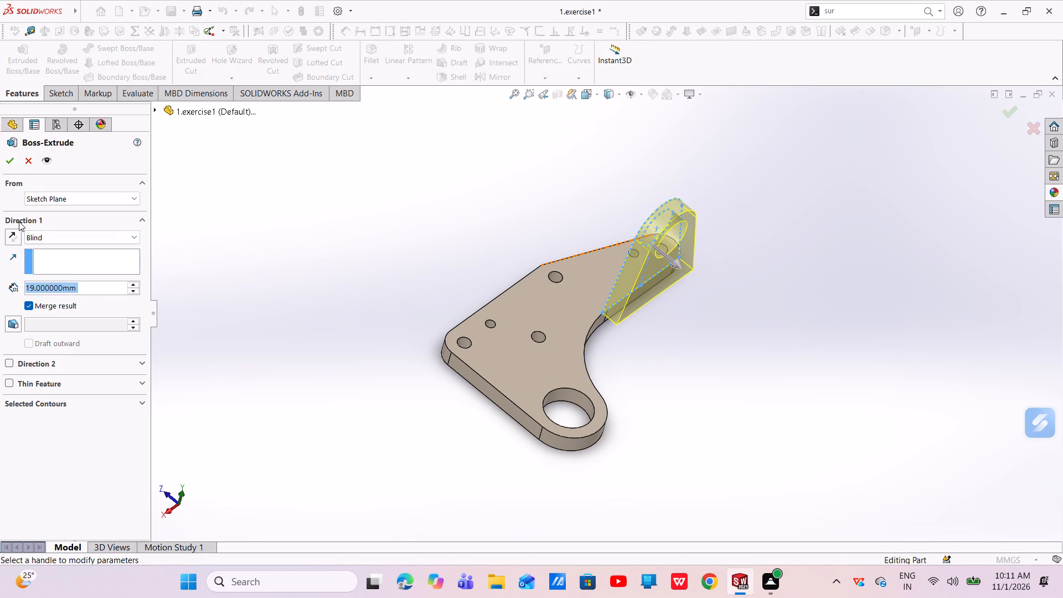
pyautogui.click(13, 238)
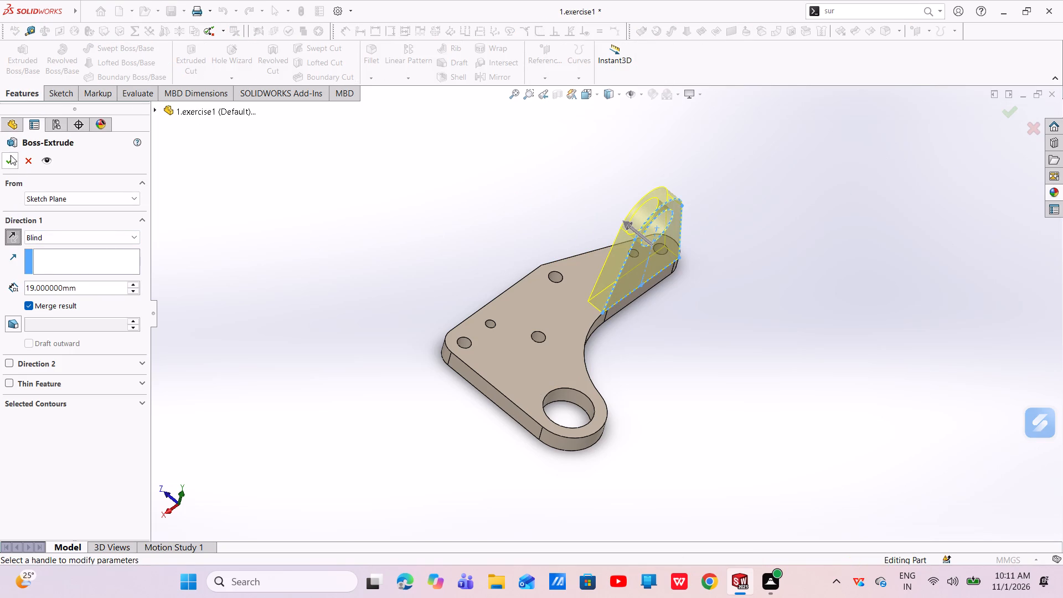
pyautogui.click(9, 156)
# Examine the extruded upright boss from all sides, especially where its base meets the plate's curved edge and rounded end.
pyautogui.scroll(-4, 641, 282)
pyautogui.moveTo(638, 311); pyautogui.dragTo(589, 257, button='middle')
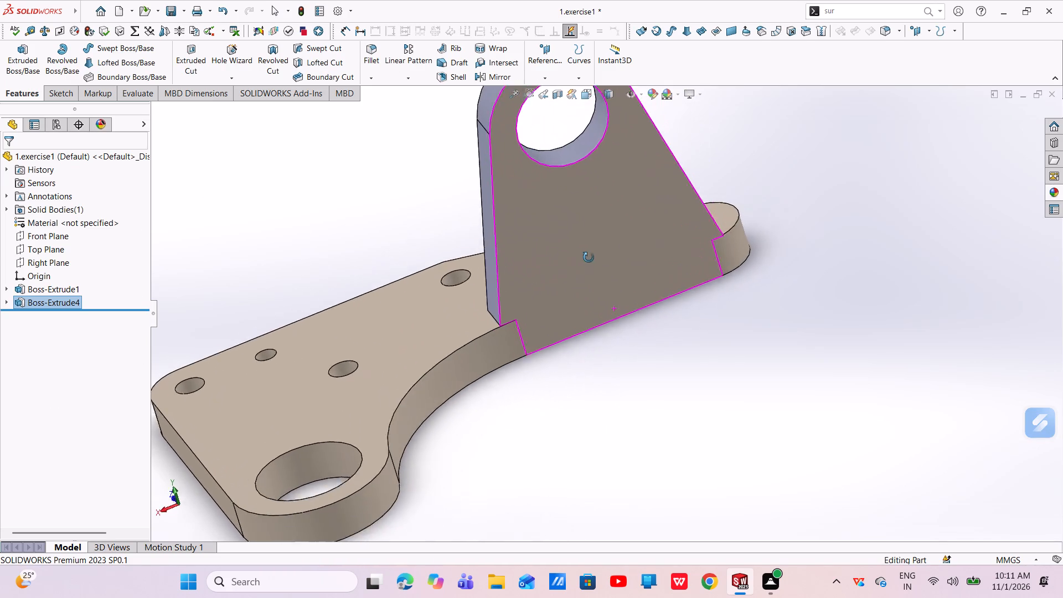
pyautogui.moveTo(589, 257); pyautogui.dragTo(580, 228, button='middle')
pyautogui.scroll(-6, 495, 280)
pyautogui.moveTo(595, 406); pyautogui.dragTo(632, 311, button='middle')
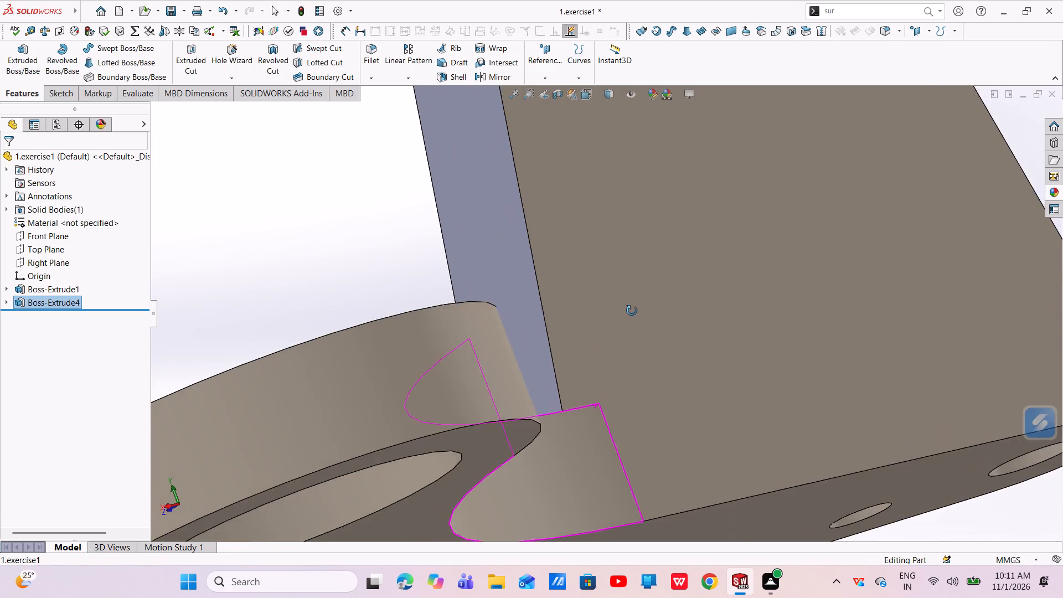
pyautogui.moveTo(632, 311); pyautogui.dragTo(638, 314, button='middle')
pyautogui.middleClick(638, 314)
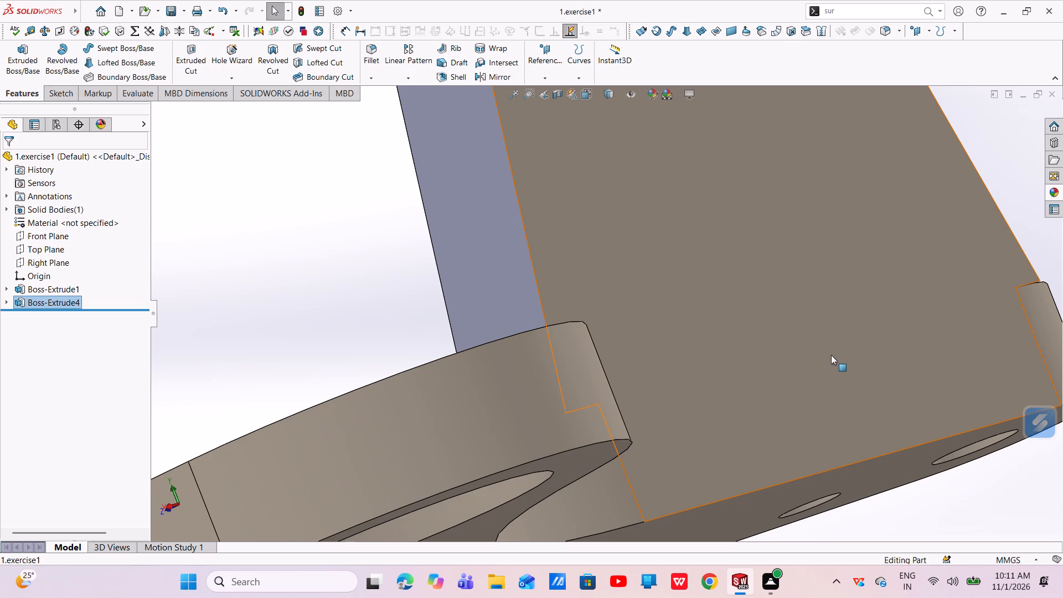
pyautogui.scroll(2, 693, 302)
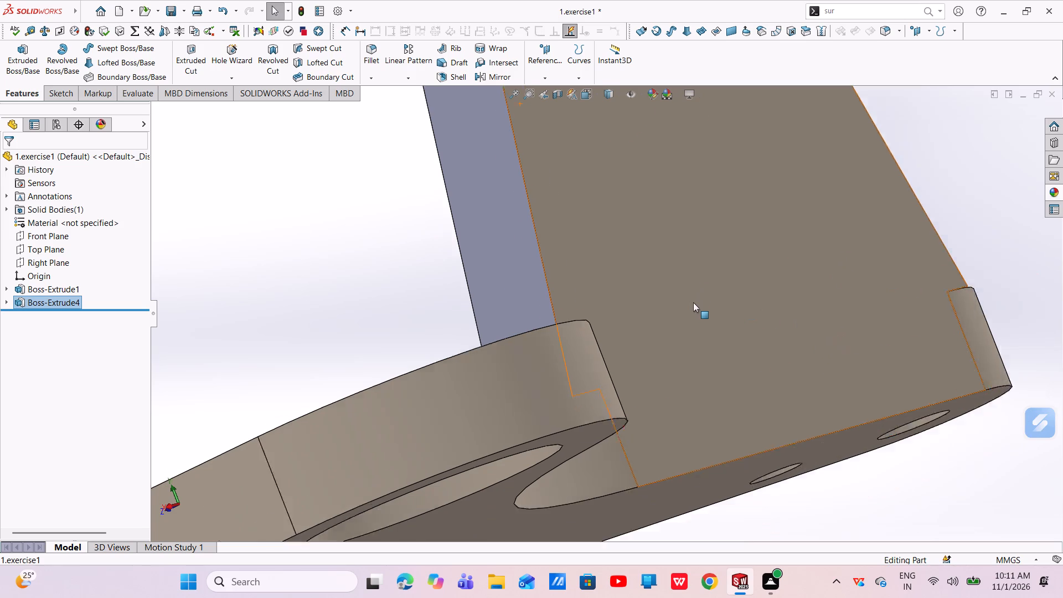
pyautogui.scroll(3, 693, 302)
pyautogui.moveTo(724, 293); pyautogui.dragTo(713, 428, button='middle')
pyautogui.scroll(1, 714, 402)
pyautogui.scroll(-1, 714, 402)
pyautogui.scroll(2, 714, 402)
pyautogui.moveTo(628, 402); pyautogui.dragTo(756, 309, button='middle')
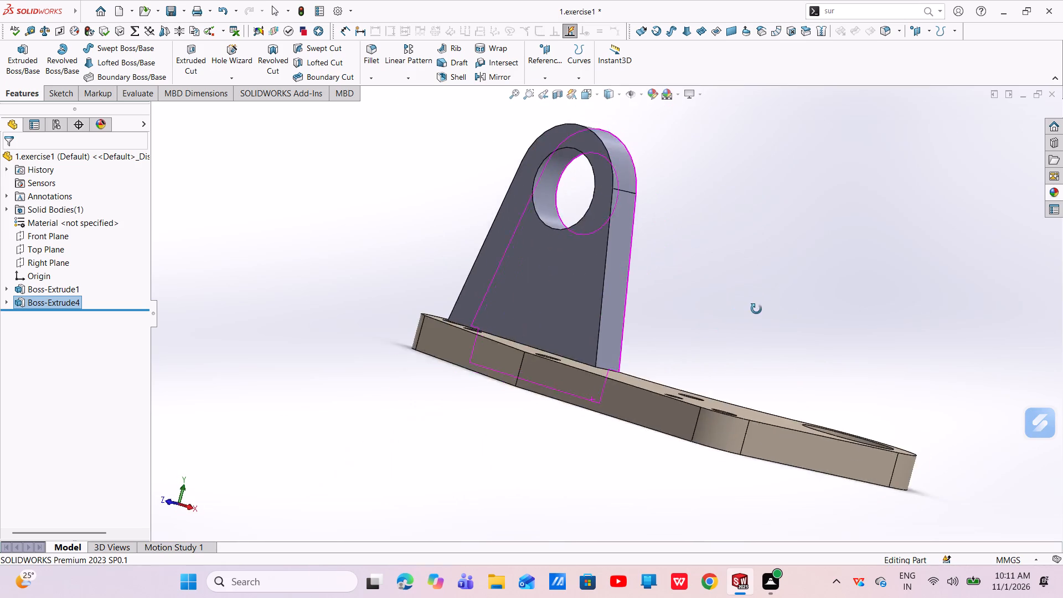
pyautogui.moveTo(756, 309); pyautogui.dragTo(830, 424, button='middle')
pyautogui.moveTo(608, 406); pyautogui.dragTo(651, 407, button='middle')
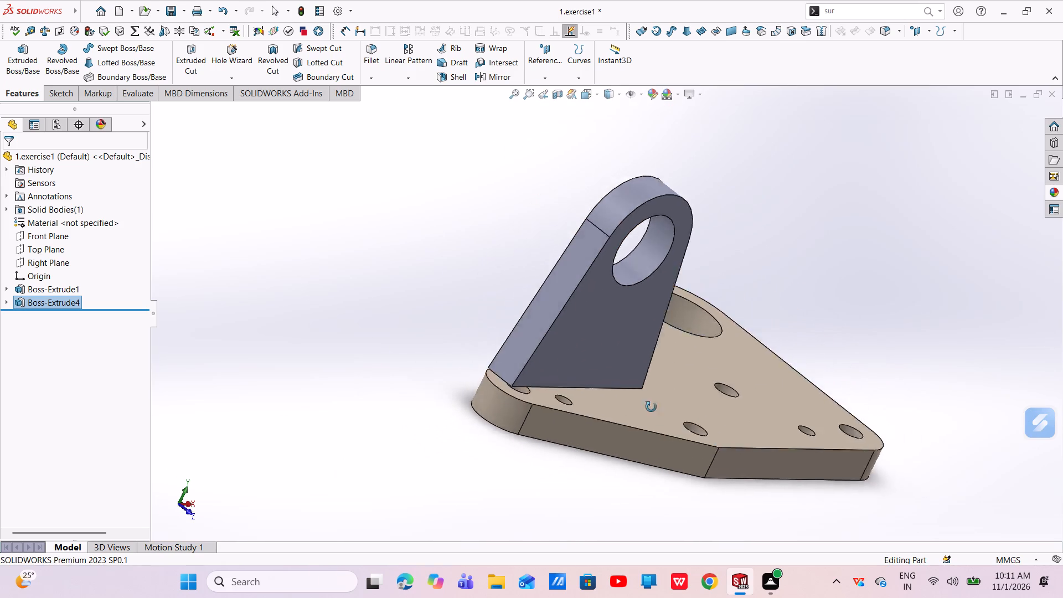
pyautogui.moveTo(651, 407); pyautogui.dragTo(703, 440, button='middle')
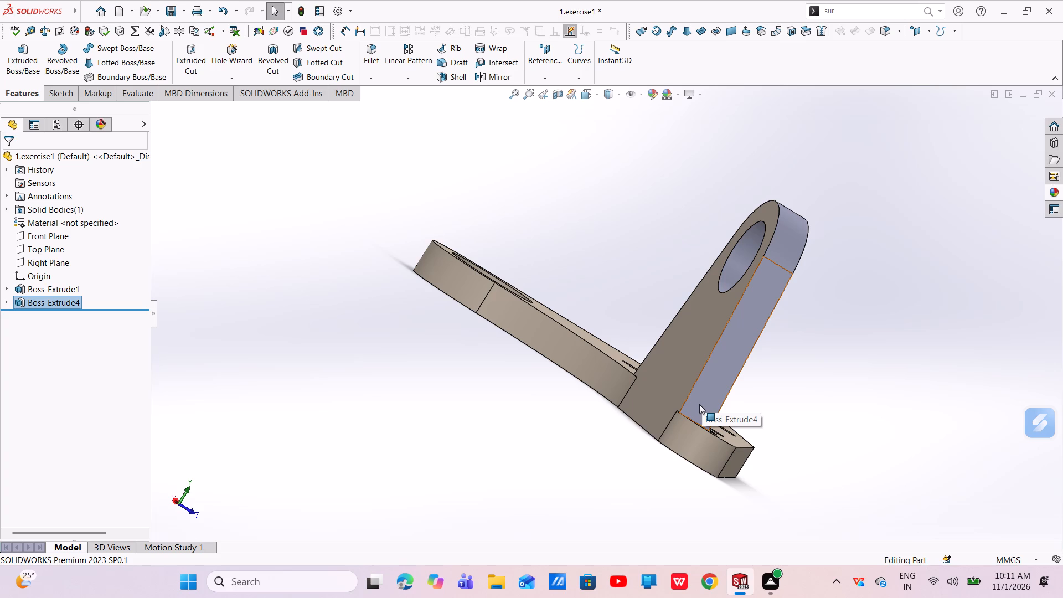
pyautogui.scroll(1, 760, 399)
pyautogui.moveTo(755, 400); pyautogui.dragTo(686, 480, button='middle')
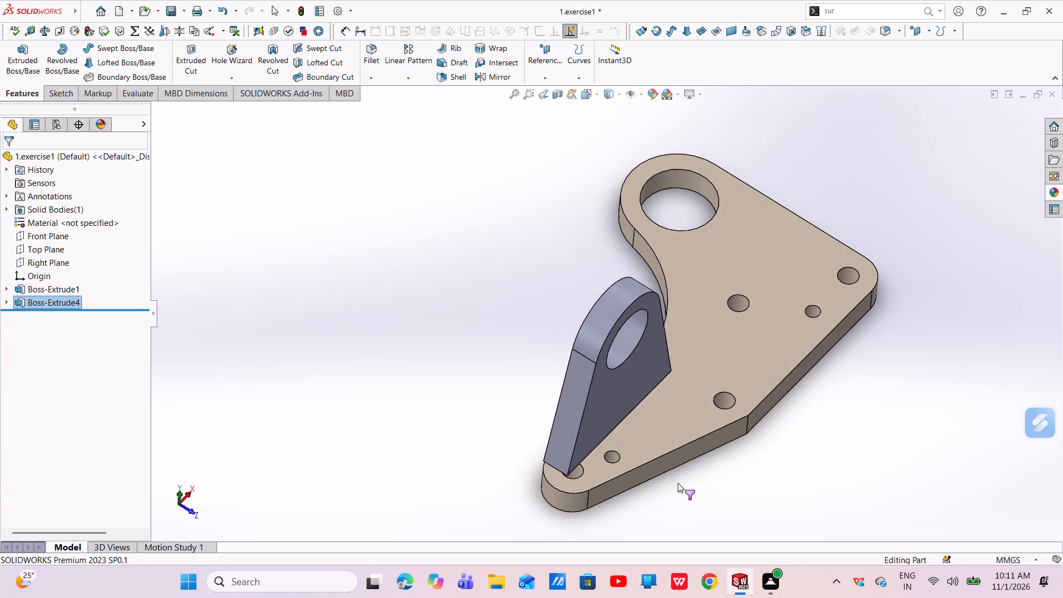
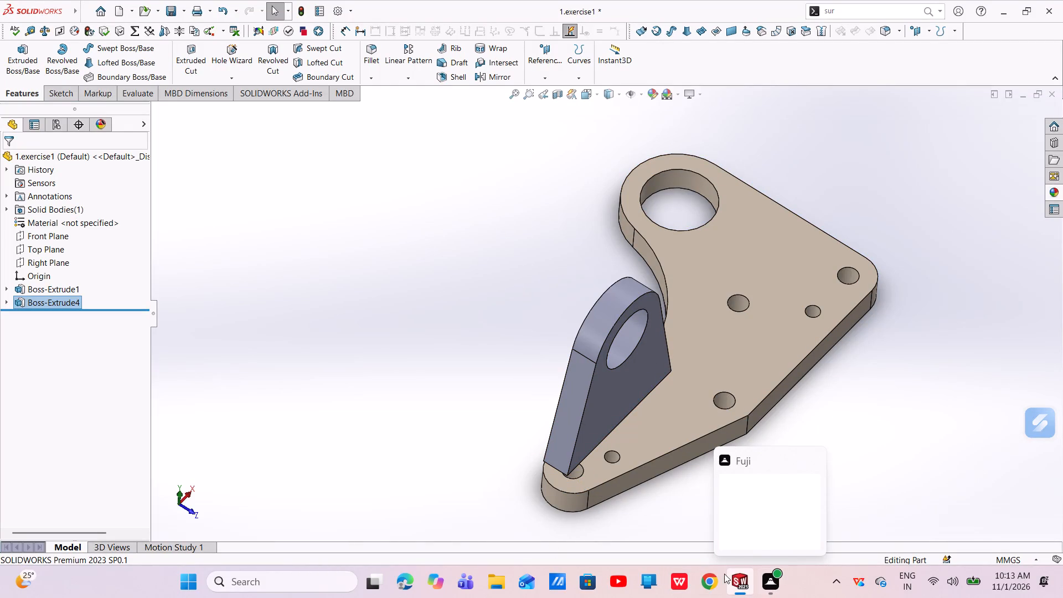
# Open the plate's base sketch for editing and delete the radius dimension of its concave edge arc.
pyautogui.click(782, 534)
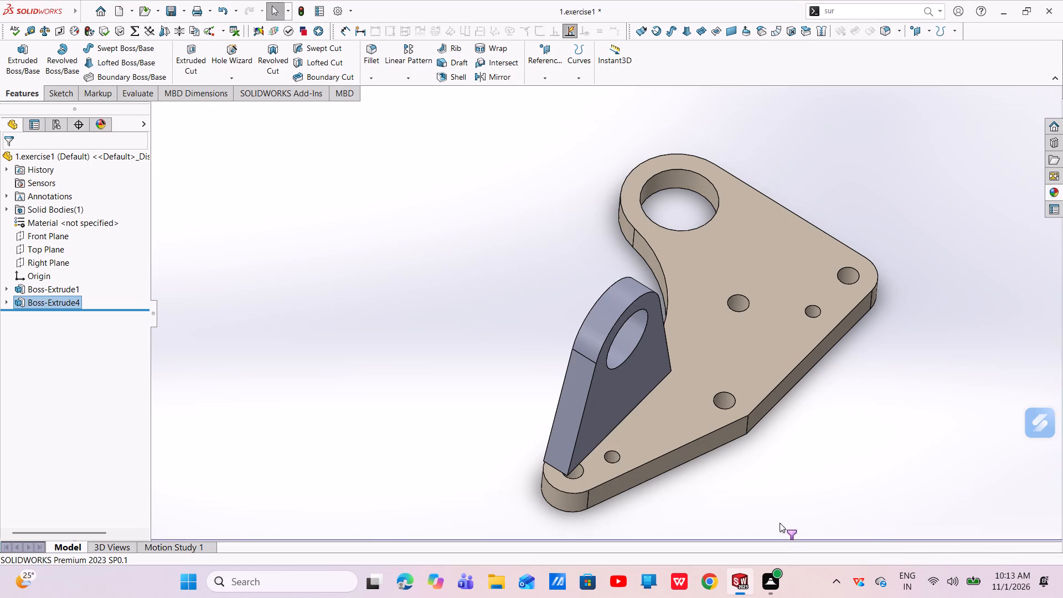
pyautogui.click(718, 341)
pyautogui.click(761, 296)
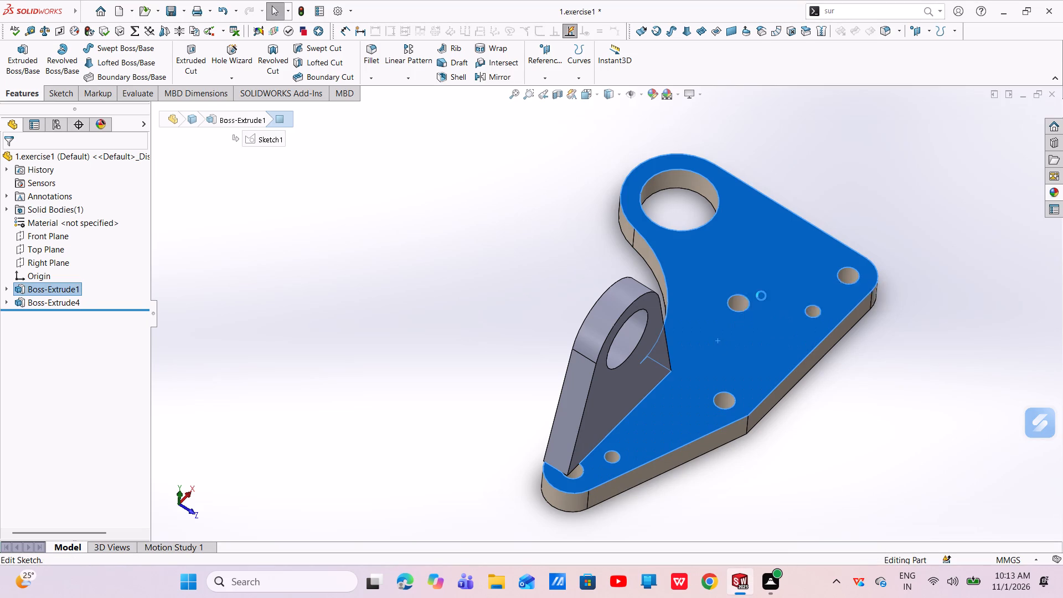
pyautogui.scroll(2, 530, 422)
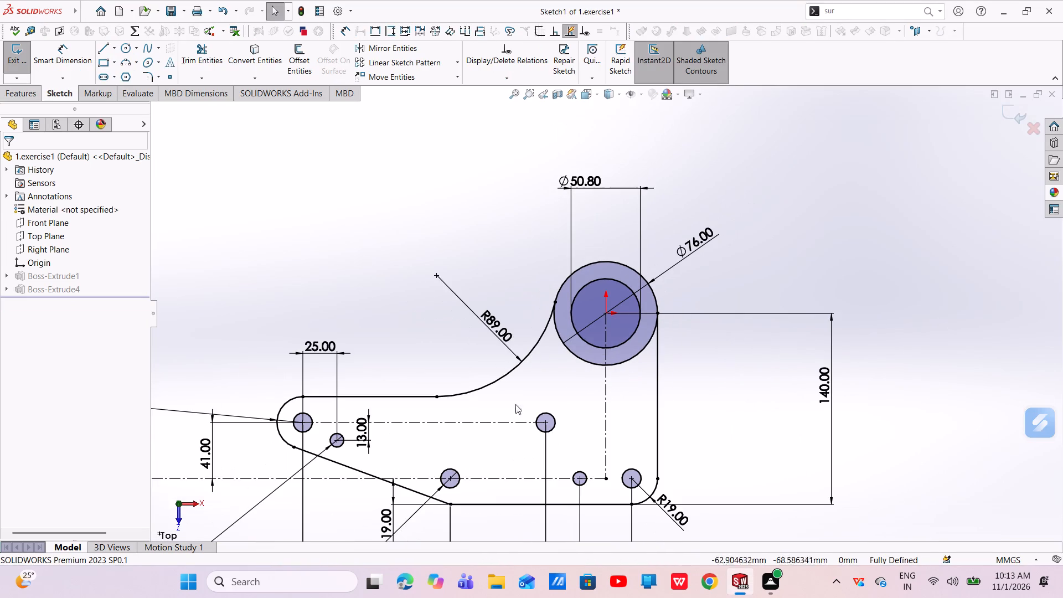
pyautogui.click(497, 336)
pyautogui.rightClick(497, 336)
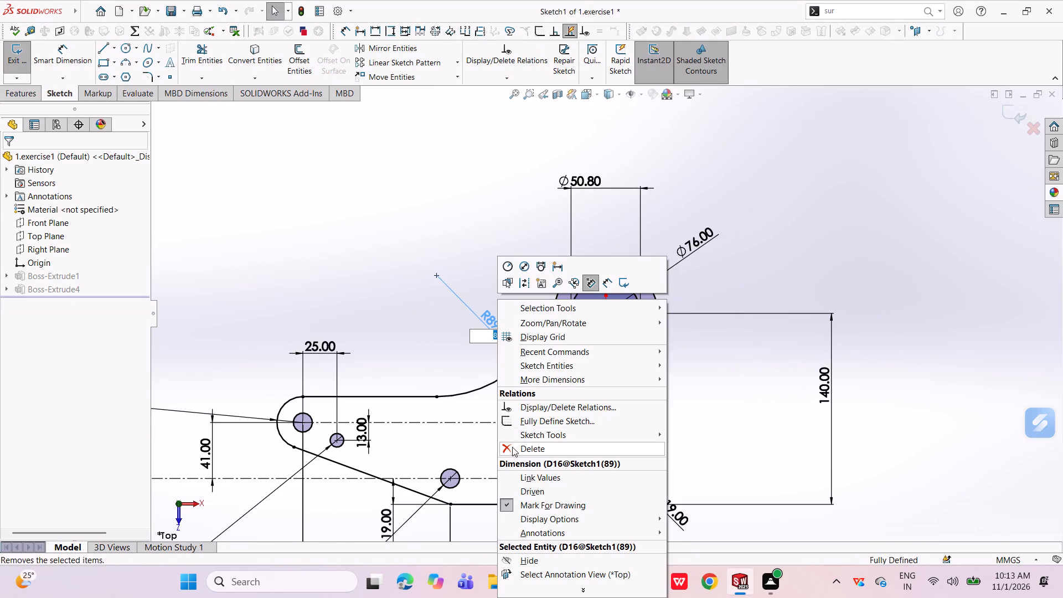
pyautogui.click(512, 447)
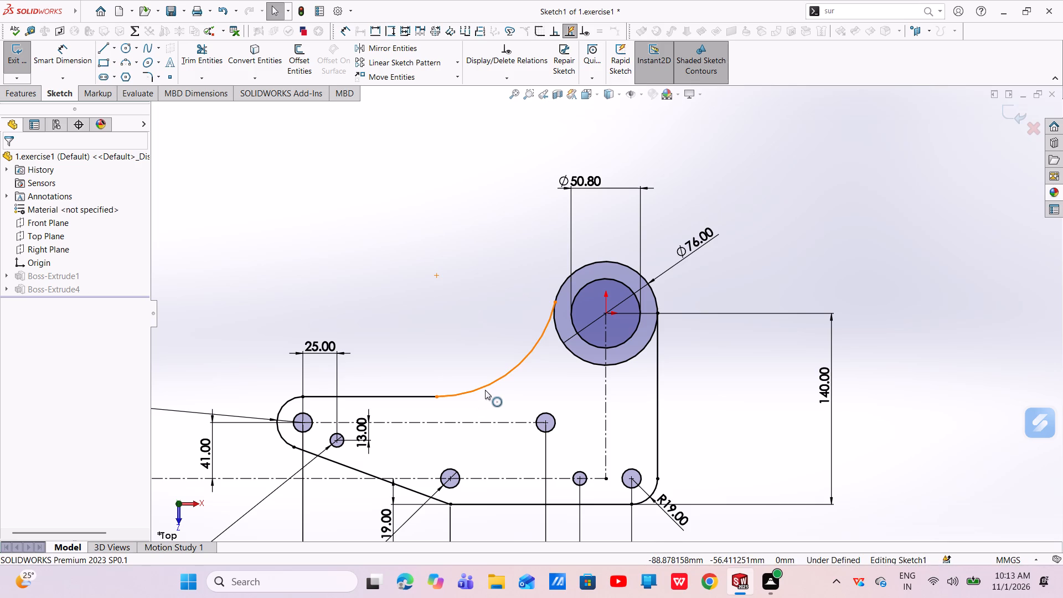
# Move the concave arc's lower endpoint along the straight edge towards the large circle, giving a radius of about 56 mm.
pyautogui.scroll(-5, 514, 373)
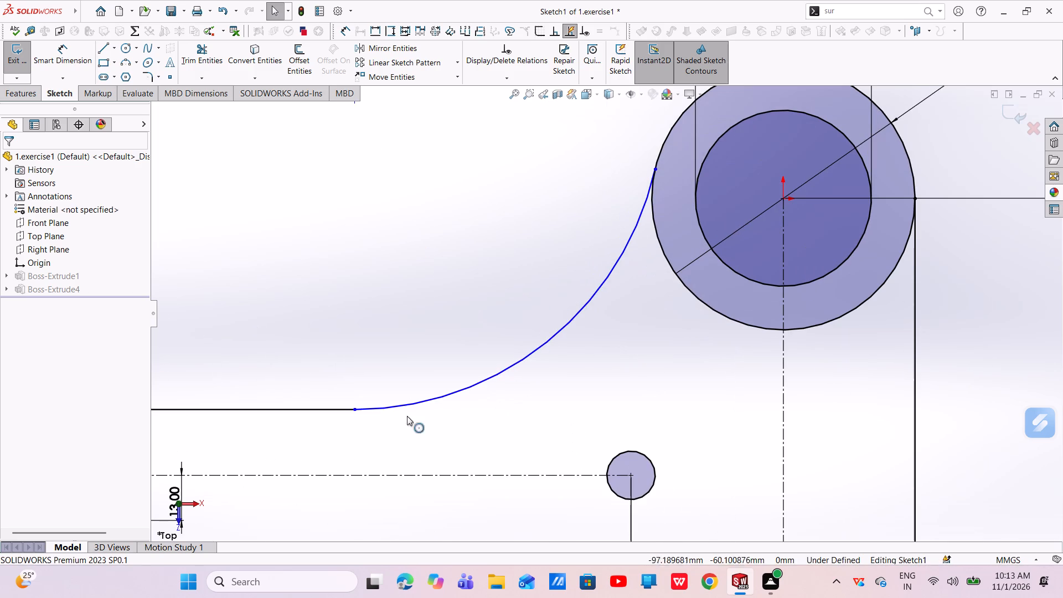
pyautogui.moveTo(354, 410); pyautogui.dragTo(426, 407)
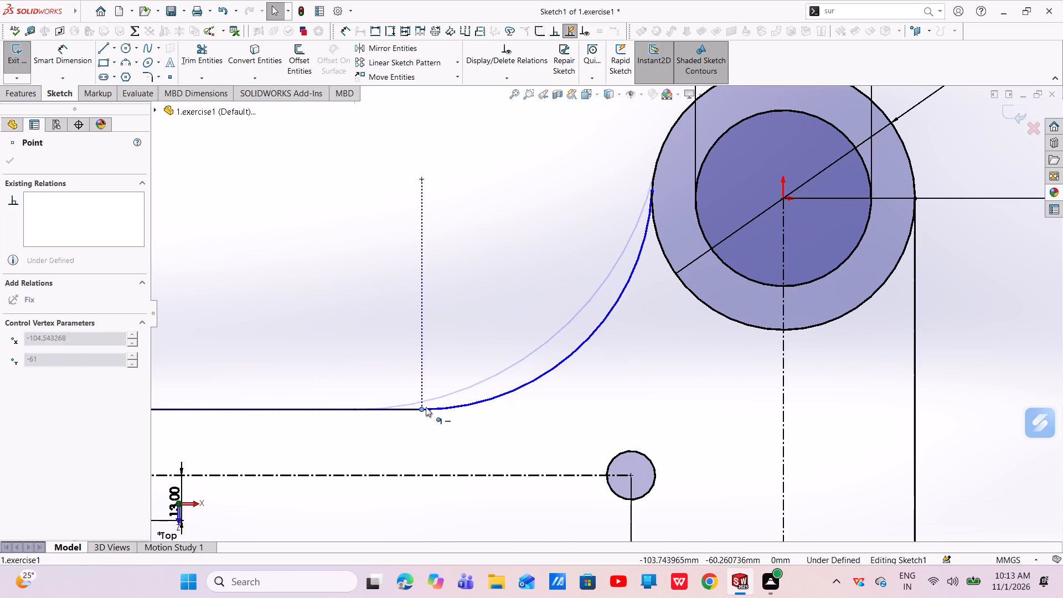
pyautogui.moveTo(426, 407); pyautogui.dragTo(457, 403)
pyautogui.scroll(3, 511, 437)
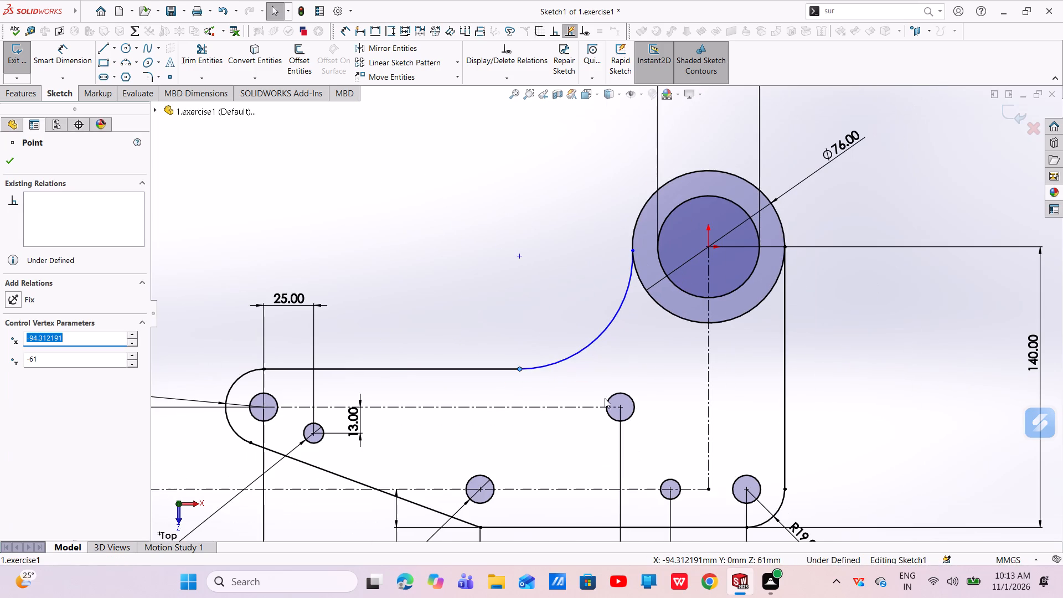
pyautogui.scroll(-2, 643, 242)
pyautogui.scroll(2, 643, 242)
pyautogui.scroll(-2, 643, 242)
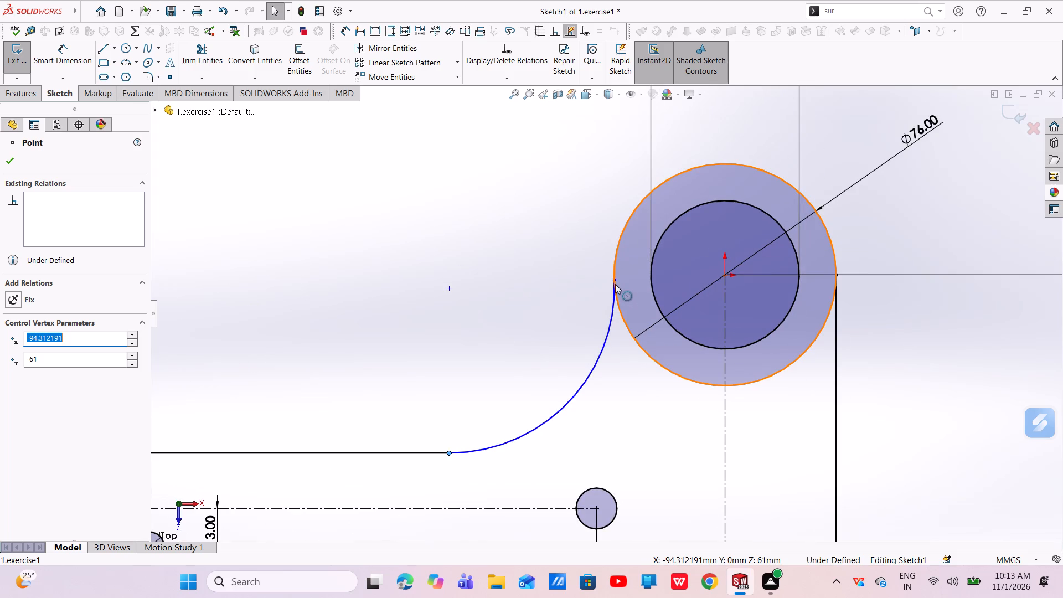
pyautogui.scroll(6, 526, 420)
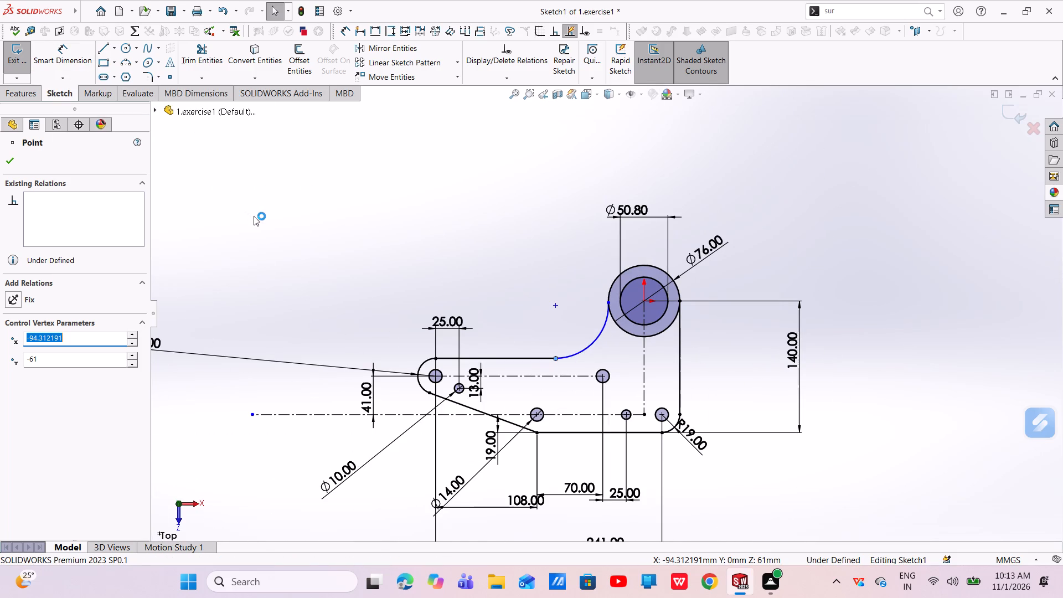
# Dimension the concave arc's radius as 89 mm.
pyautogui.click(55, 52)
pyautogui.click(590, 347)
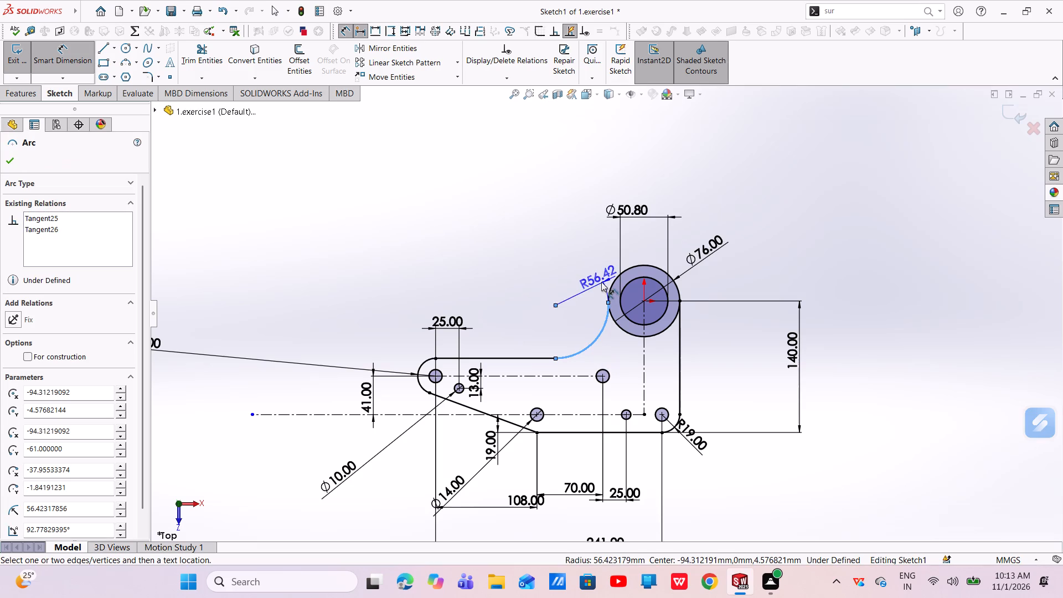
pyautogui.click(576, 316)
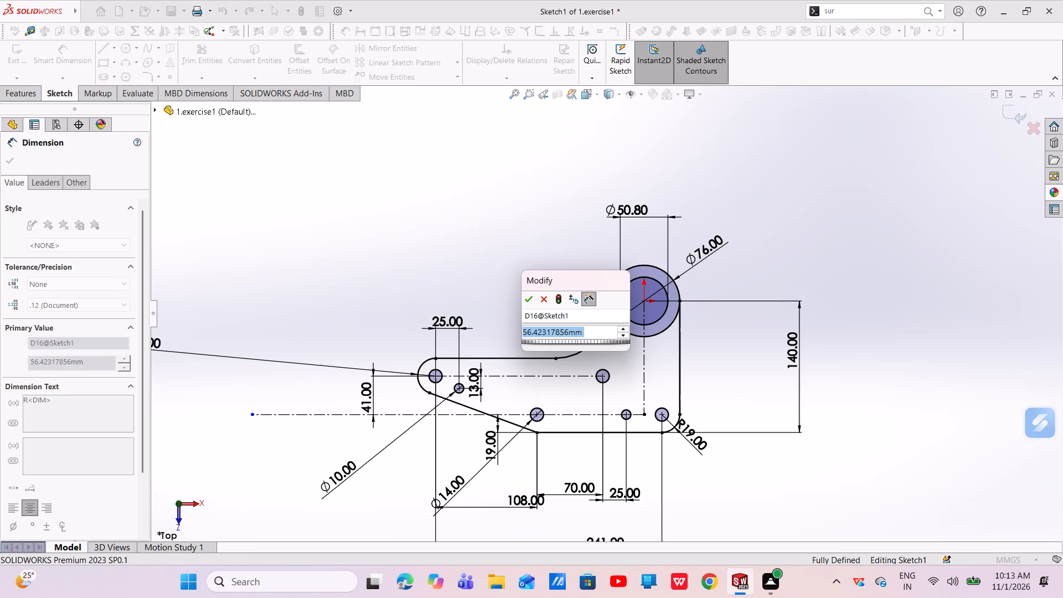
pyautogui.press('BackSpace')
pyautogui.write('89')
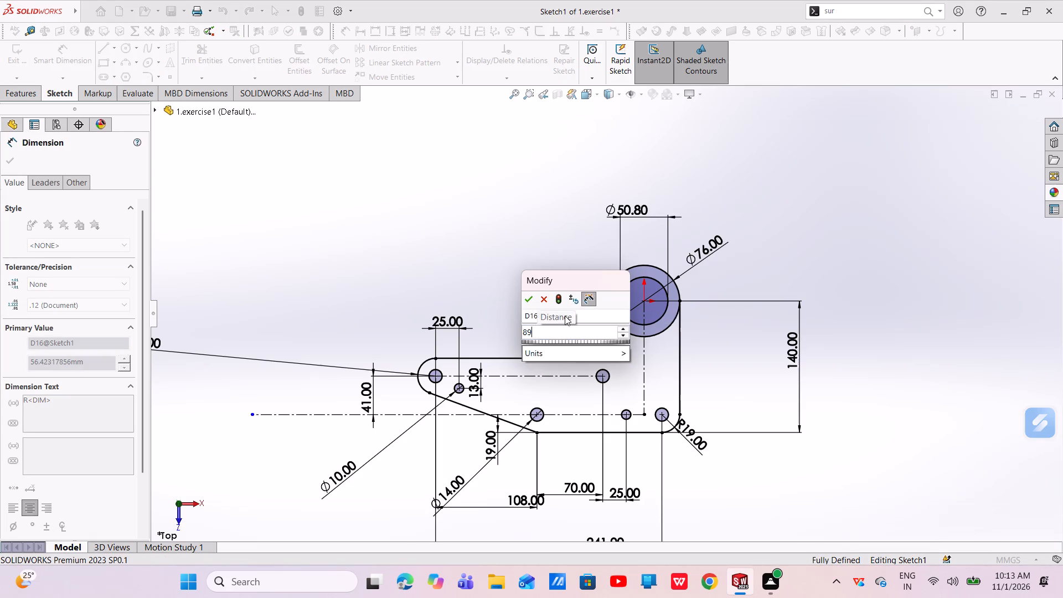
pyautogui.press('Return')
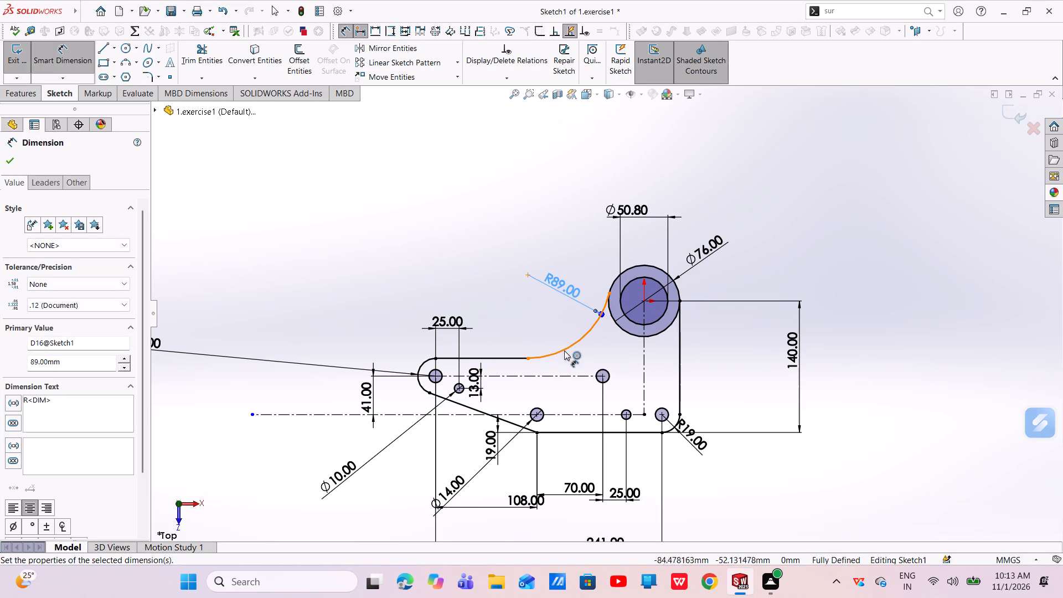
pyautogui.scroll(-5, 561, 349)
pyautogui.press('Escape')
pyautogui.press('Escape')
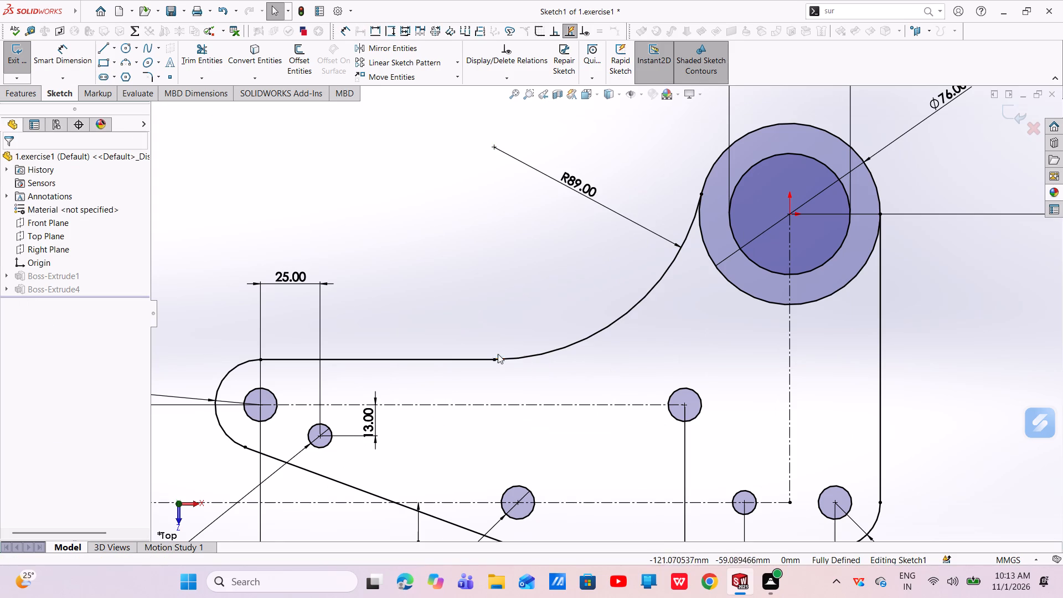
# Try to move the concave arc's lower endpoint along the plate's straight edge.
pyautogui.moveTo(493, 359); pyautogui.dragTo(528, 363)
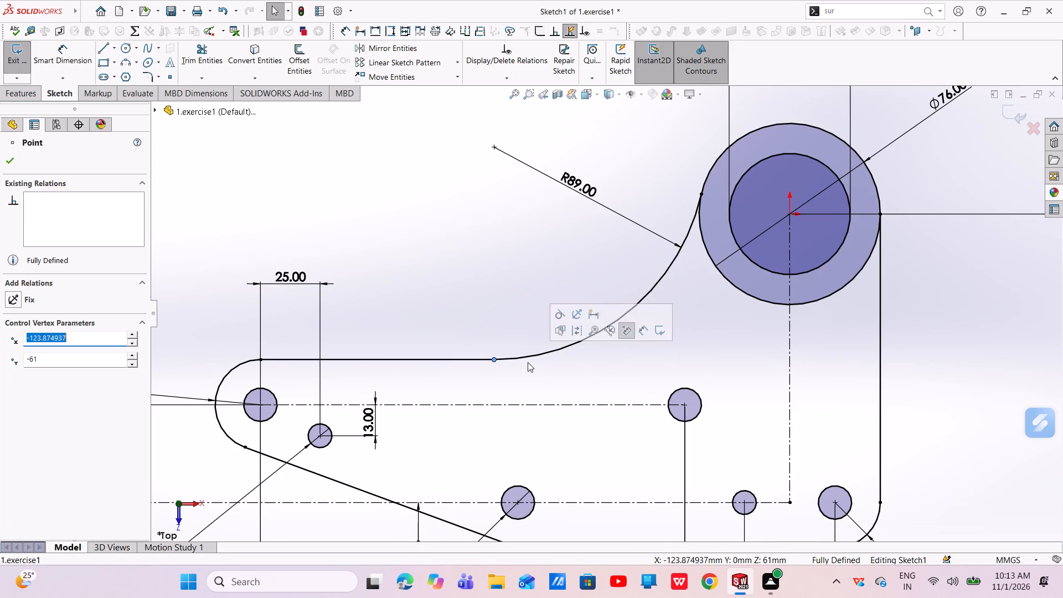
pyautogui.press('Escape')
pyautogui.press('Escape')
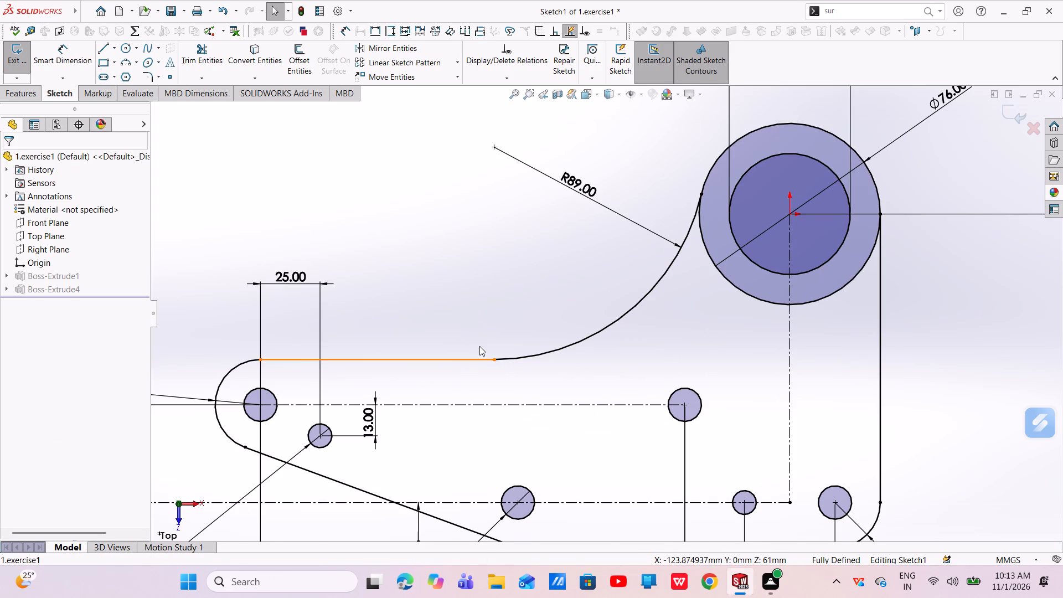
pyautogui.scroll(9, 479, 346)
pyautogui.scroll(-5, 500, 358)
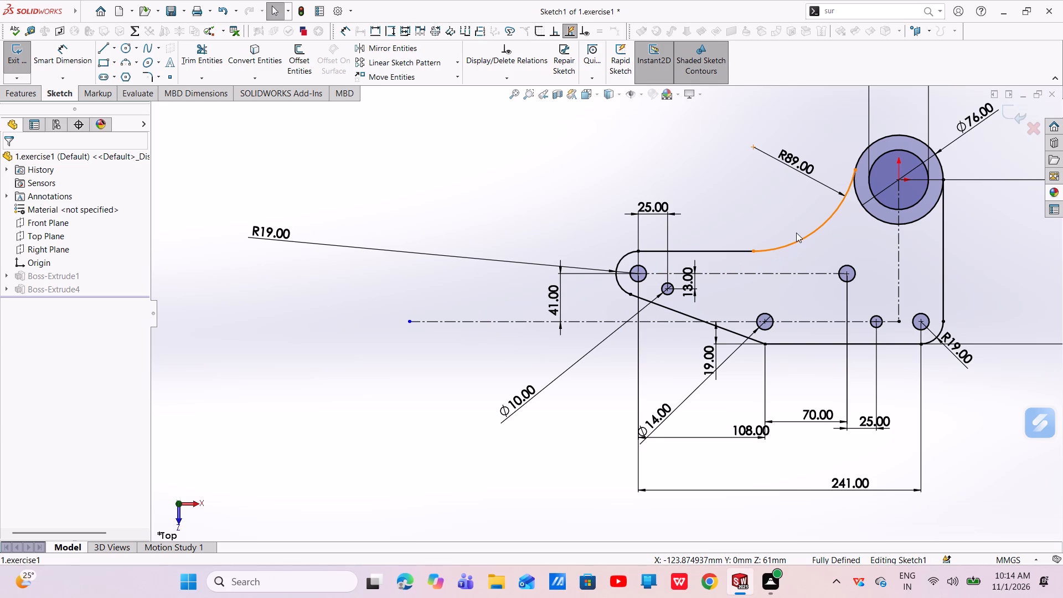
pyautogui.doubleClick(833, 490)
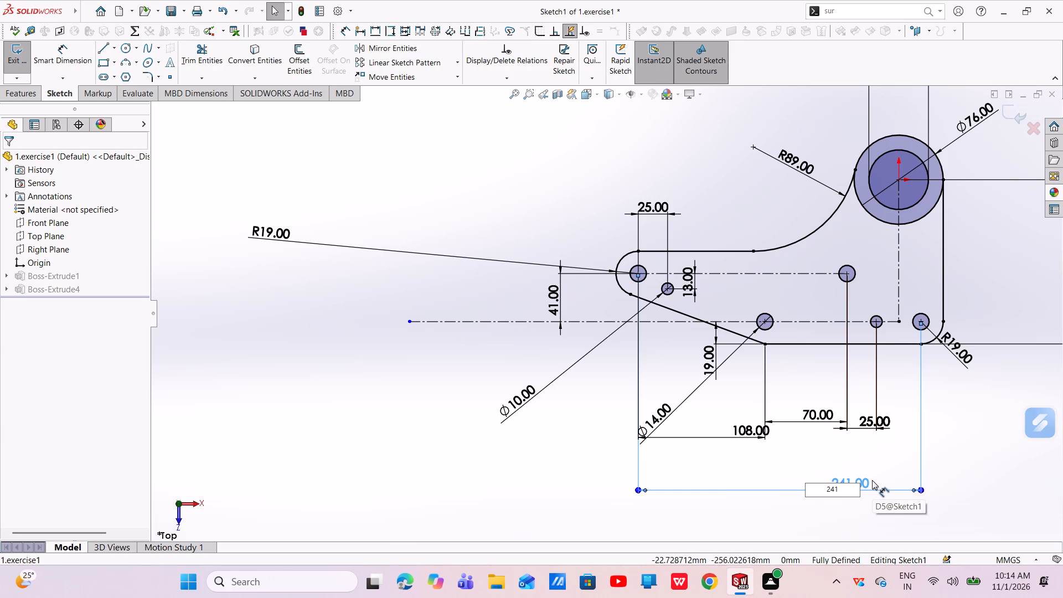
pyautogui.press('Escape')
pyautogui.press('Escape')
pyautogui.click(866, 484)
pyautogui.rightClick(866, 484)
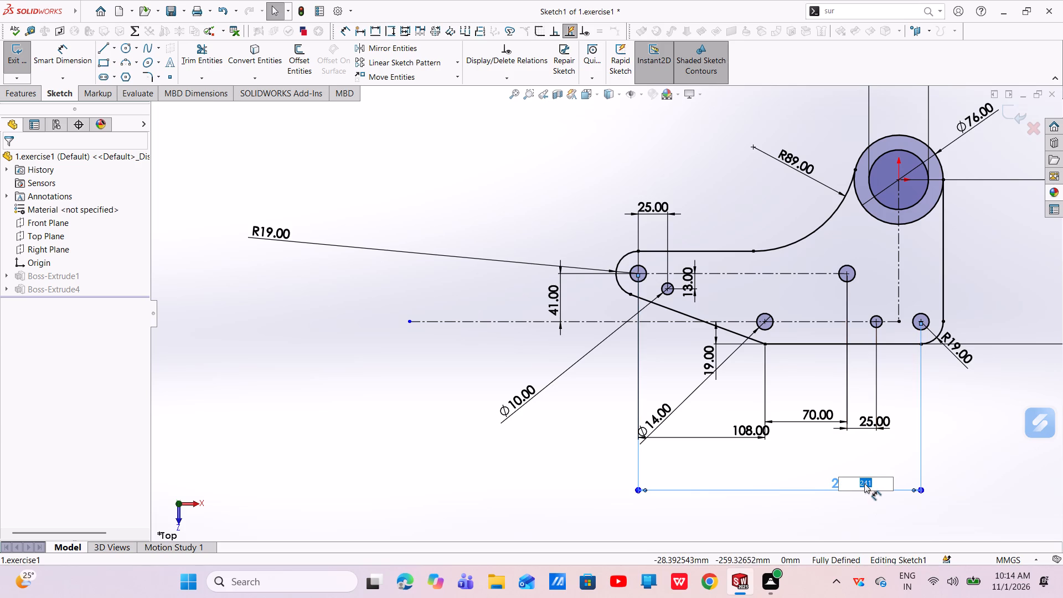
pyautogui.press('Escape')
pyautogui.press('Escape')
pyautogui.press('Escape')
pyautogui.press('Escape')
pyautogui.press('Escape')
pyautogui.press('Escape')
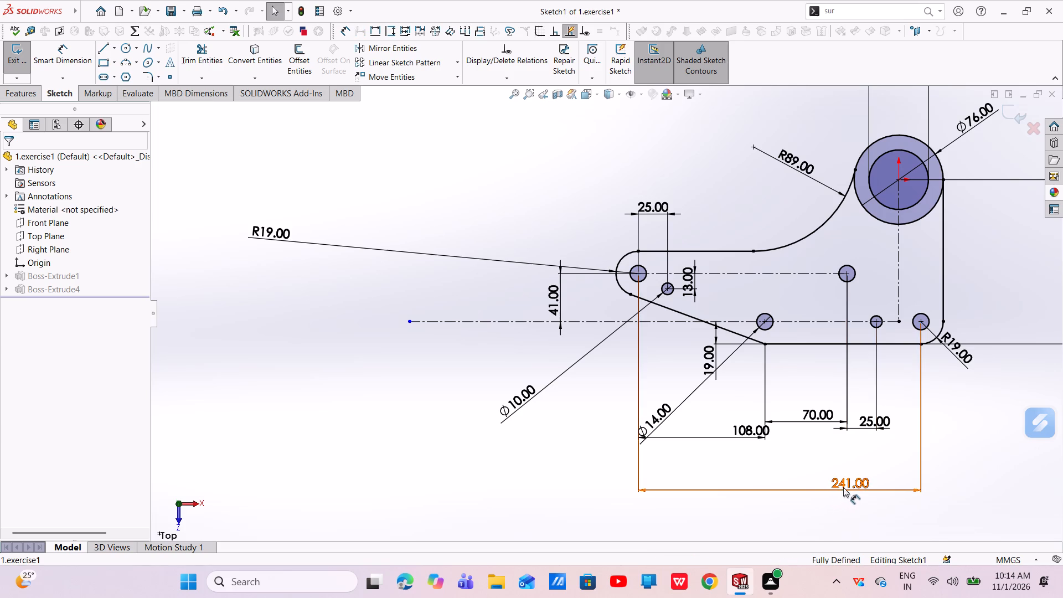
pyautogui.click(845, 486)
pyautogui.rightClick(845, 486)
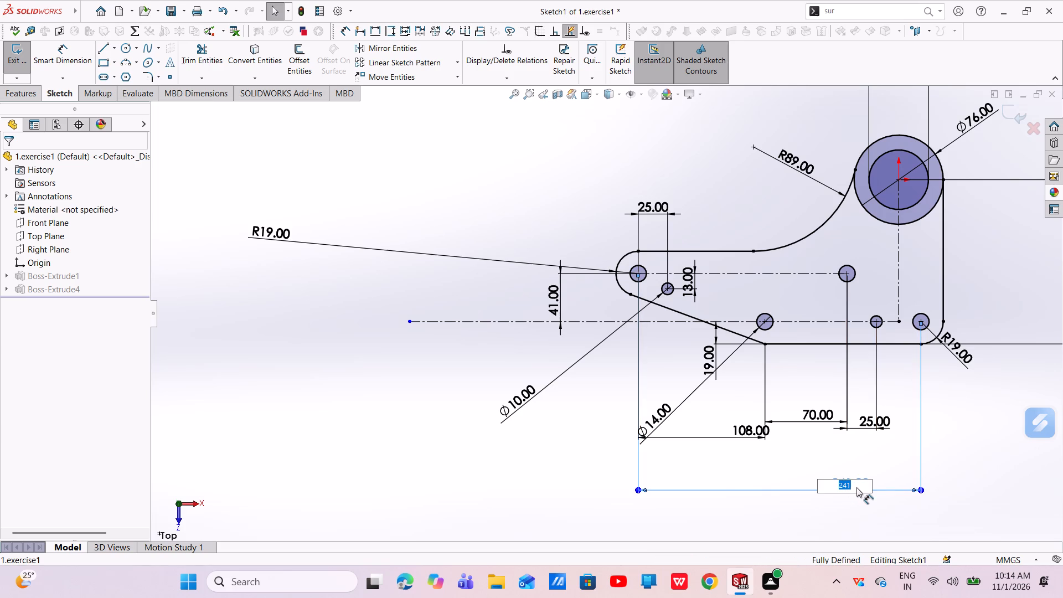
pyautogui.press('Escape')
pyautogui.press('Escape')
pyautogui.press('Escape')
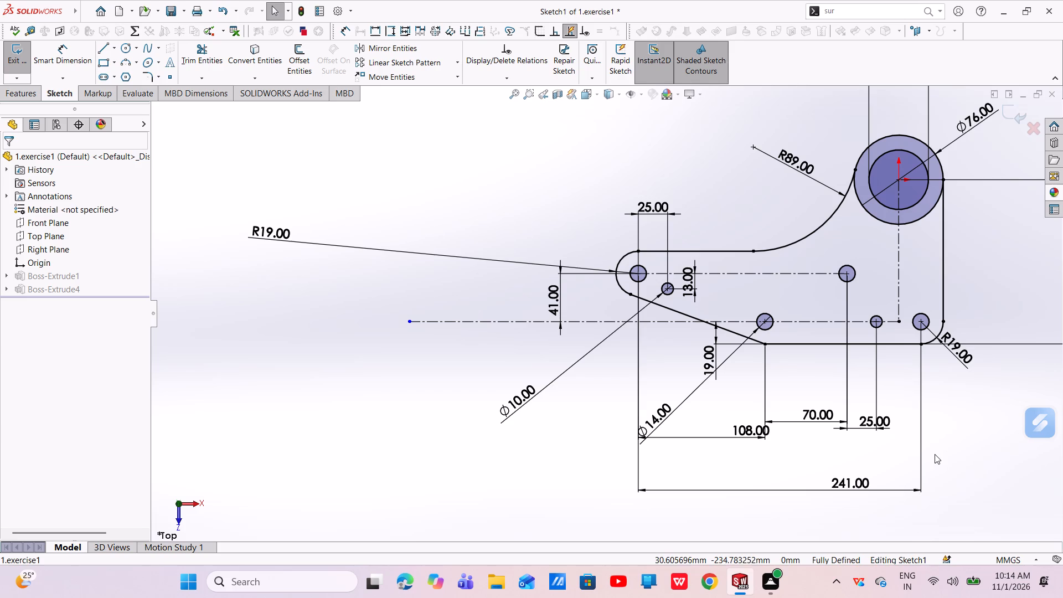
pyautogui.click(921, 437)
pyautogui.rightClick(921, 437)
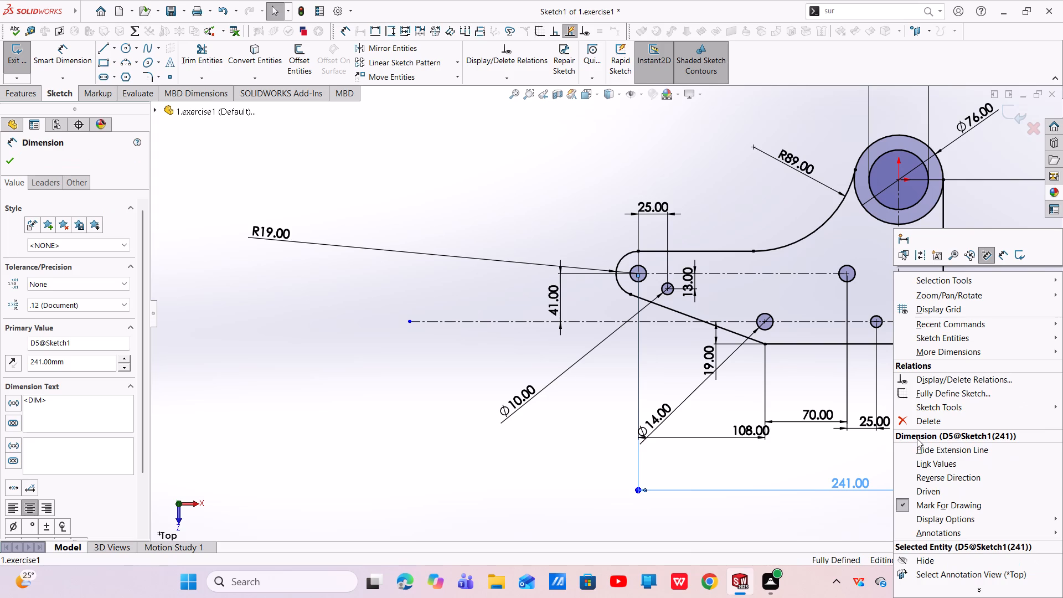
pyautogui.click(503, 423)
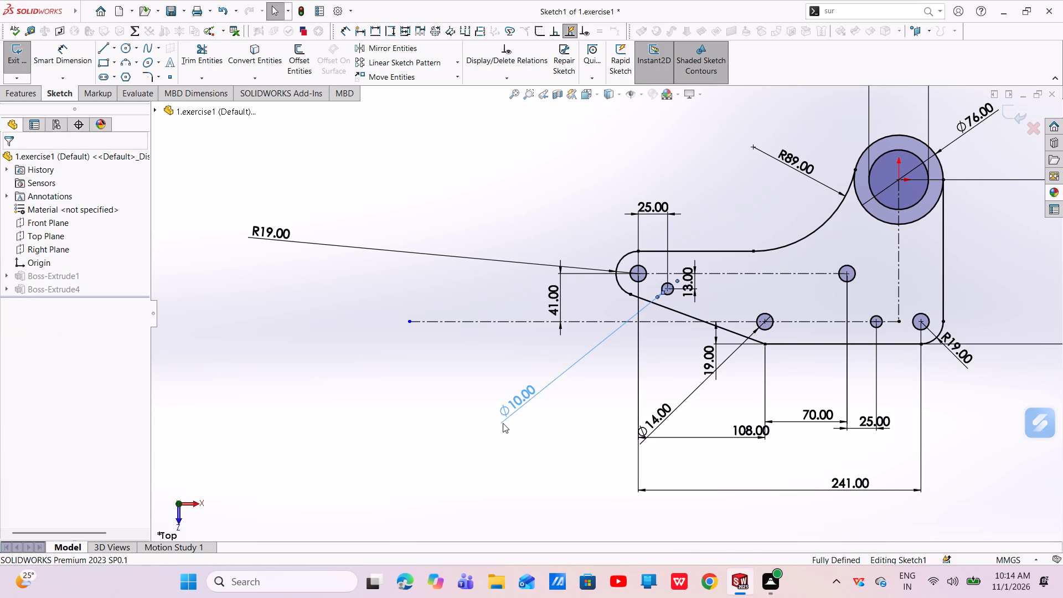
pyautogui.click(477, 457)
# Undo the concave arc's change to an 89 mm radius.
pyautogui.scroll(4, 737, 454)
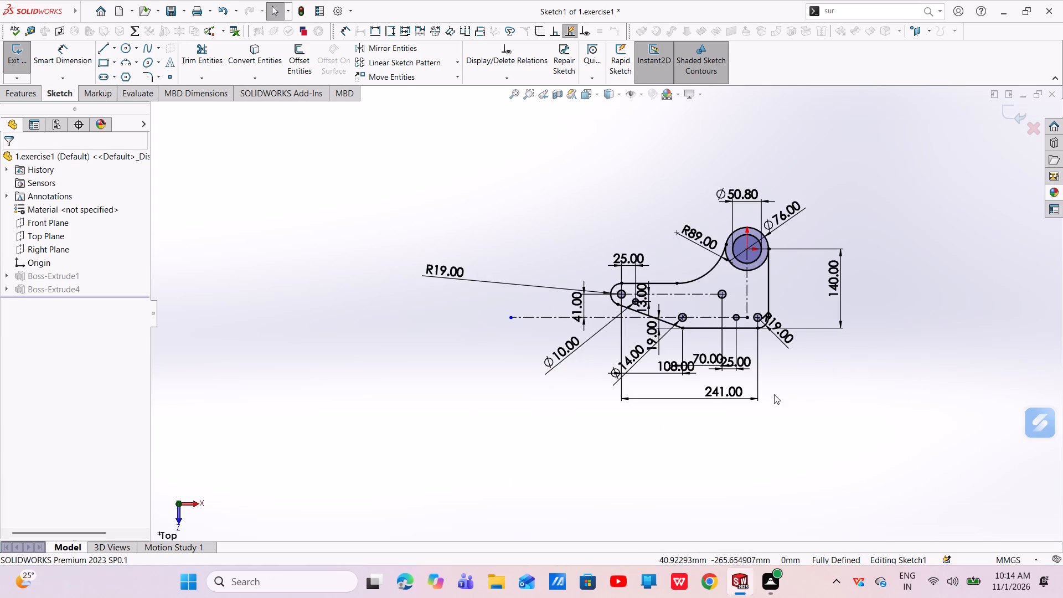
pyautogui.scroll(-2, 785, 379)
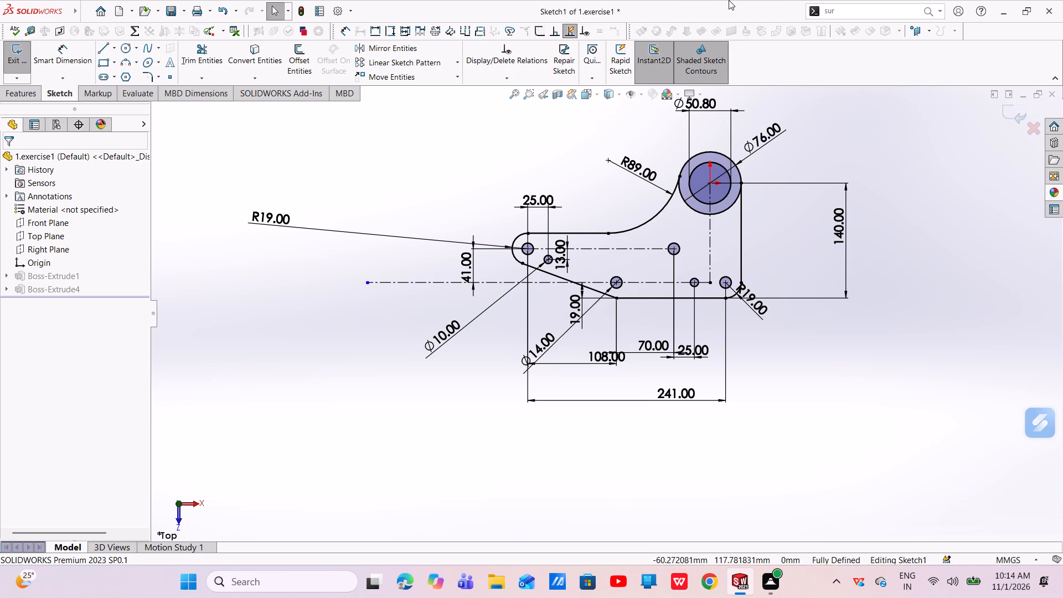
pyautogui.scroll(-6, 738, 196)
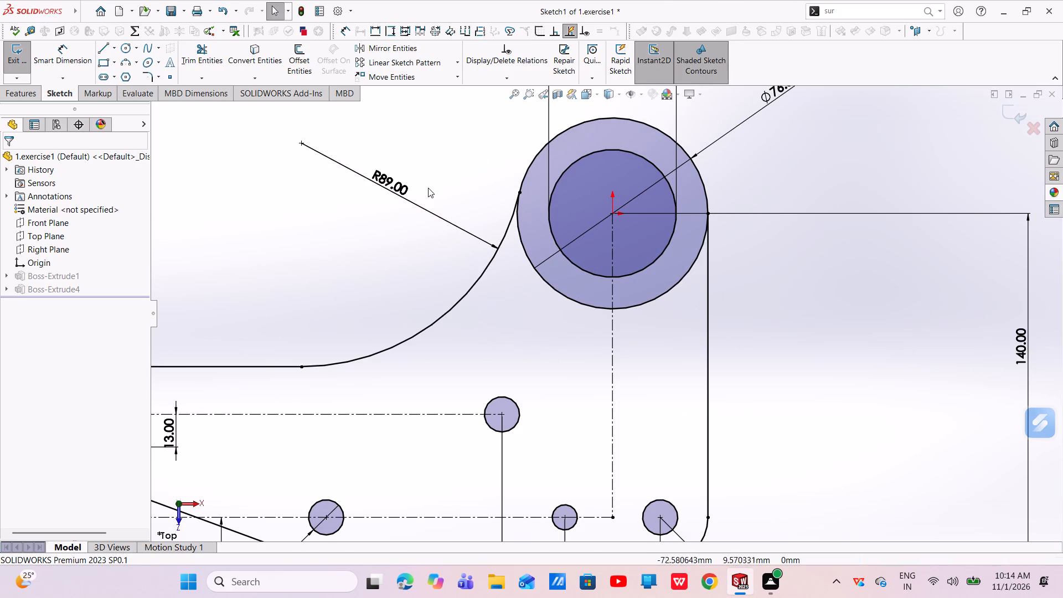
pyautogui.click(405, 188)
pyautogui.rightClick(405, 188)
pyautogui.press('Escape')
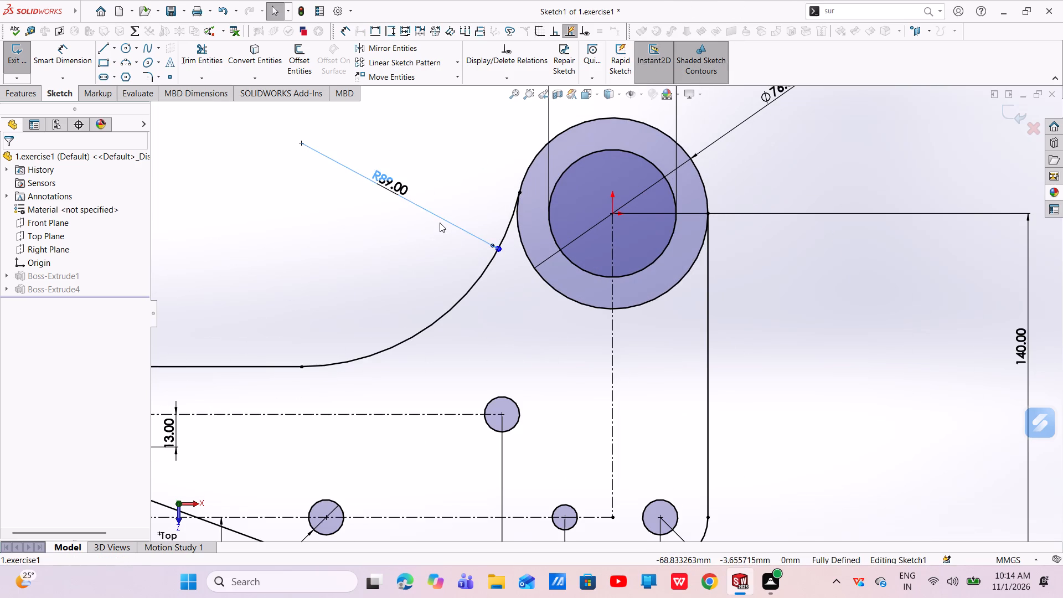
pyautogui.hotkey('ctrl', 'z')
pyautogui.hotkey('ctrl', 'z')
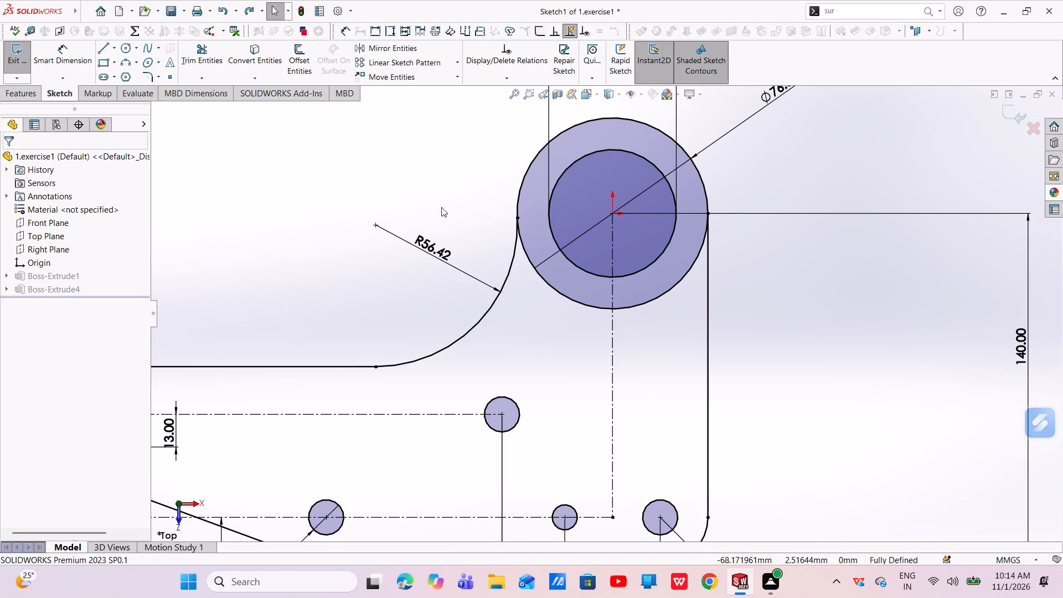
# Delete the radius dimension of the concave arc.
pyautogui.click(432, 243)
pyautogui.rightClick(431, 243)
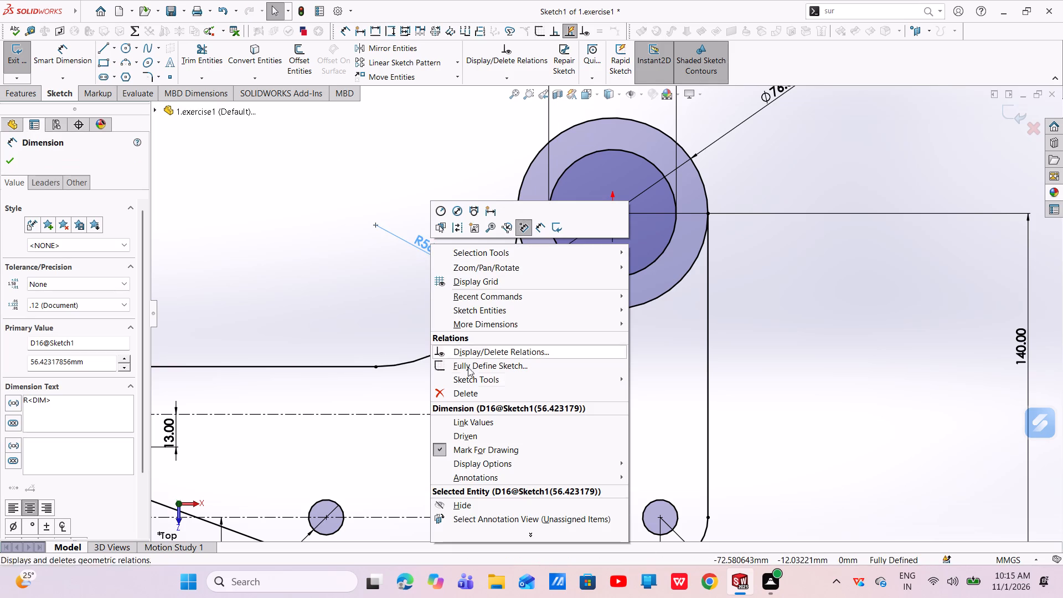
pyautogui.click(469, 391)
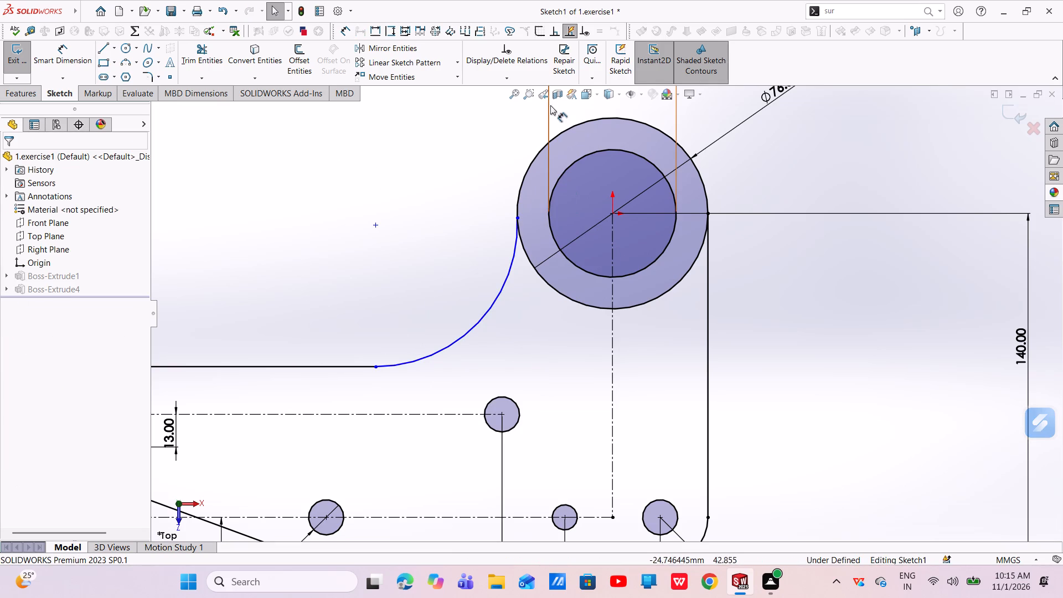
# Trim away the lower part of the 76 mm circle lying inside the plate outline, up to the concave arc and the straight side.
pyautogui.click(209, 55)
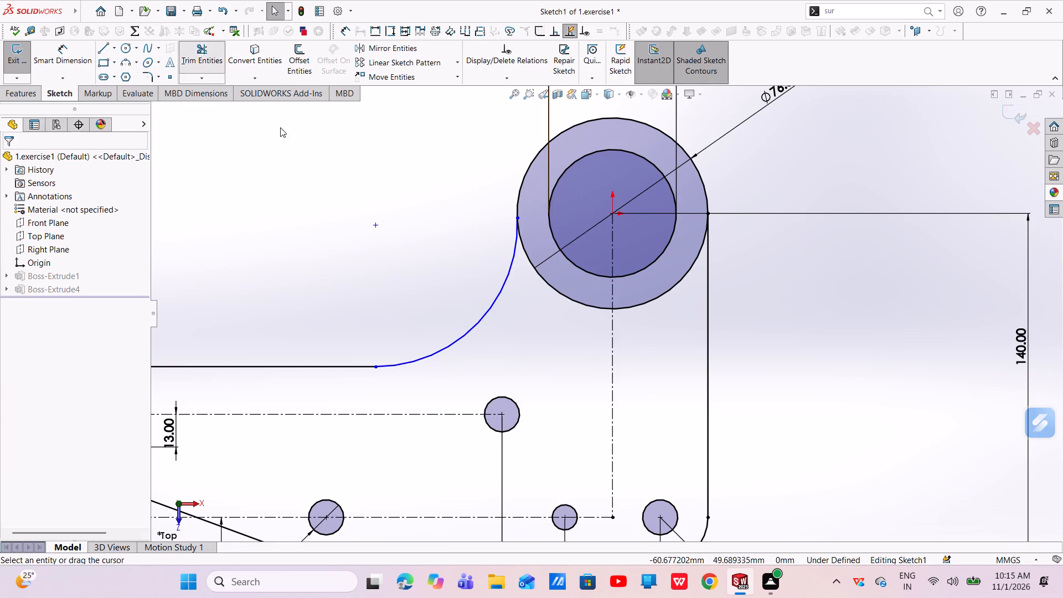
pyautogui.moveTo(540, 318); pyautogui.dragTo(554, 280)
pyautogui.moveTo(649, 325); pyautogui.dragTo(670, 285)
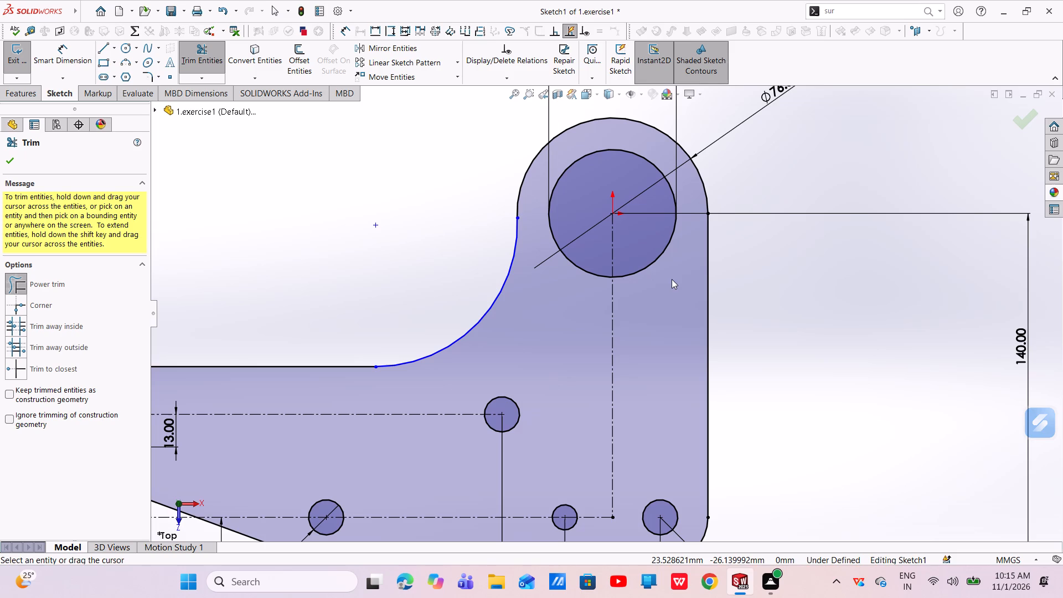
pyautogui.rightClick(671, 279)
pyautogui.click(685, 315)
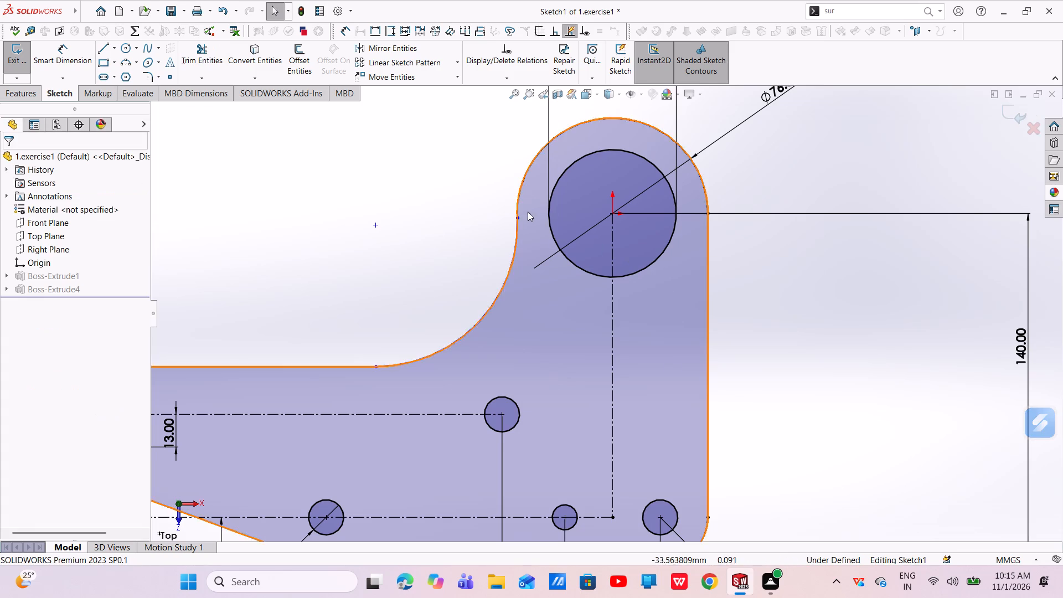
# Apply a tangent relation between the concave arc and the 76 mm outer arc.
pyautogui.scroll(-3, 523, 207)
pyautogui.click(529, 215)
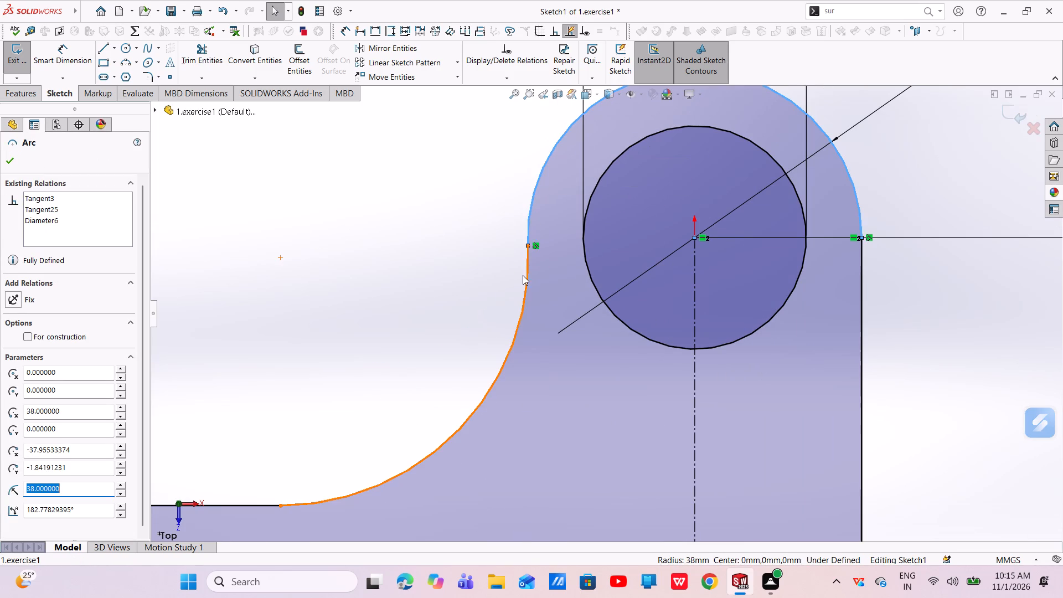
pyautogui.keyDown('ctrl'); pyautogui.click(524, 286); pyautogui.keyUp('ctrl')
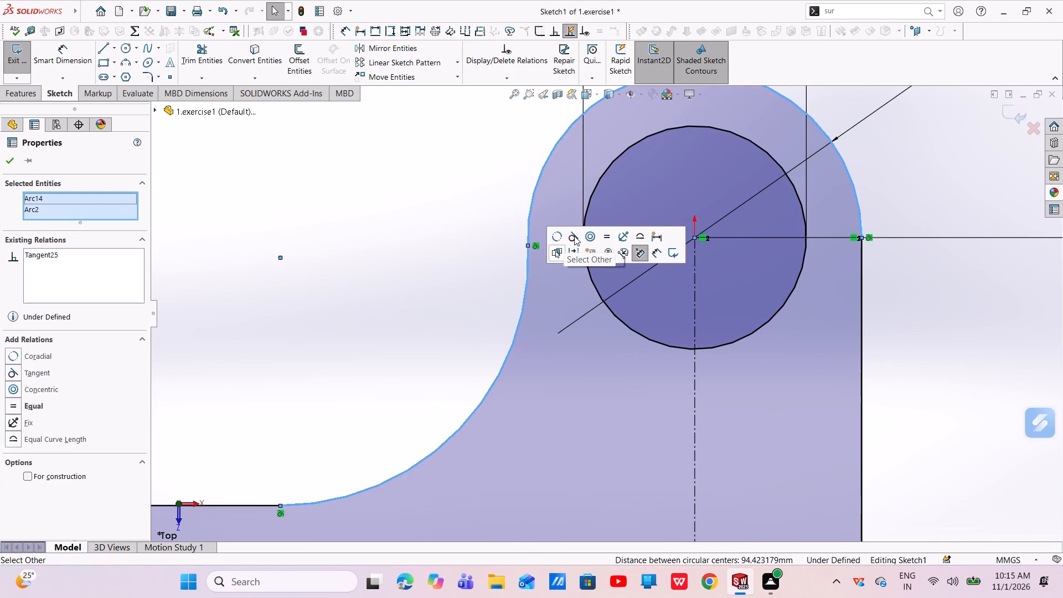
pyautogui.click(574, 236)
pyautogui.click(574, 236)
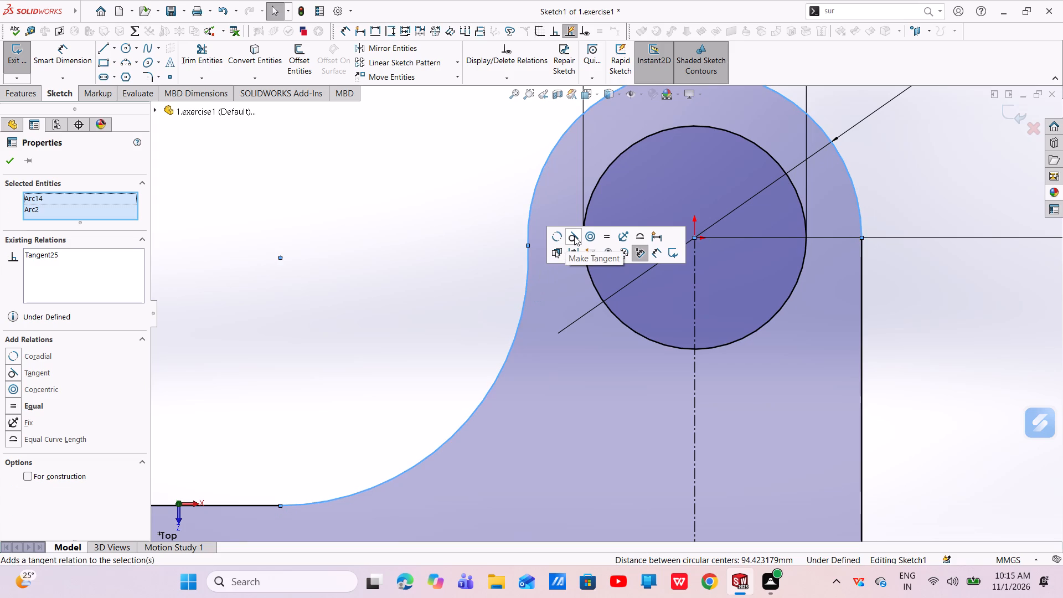
pyautogui.press('Escape')
pyautogui.press('Escape')
# Apply a tangent relation between the concave arc's lower end and the plate's straight horizontal edge.
pyautogui.scroll(4, 503, 311)
pyautogui.scroll(-2, 567, 313)
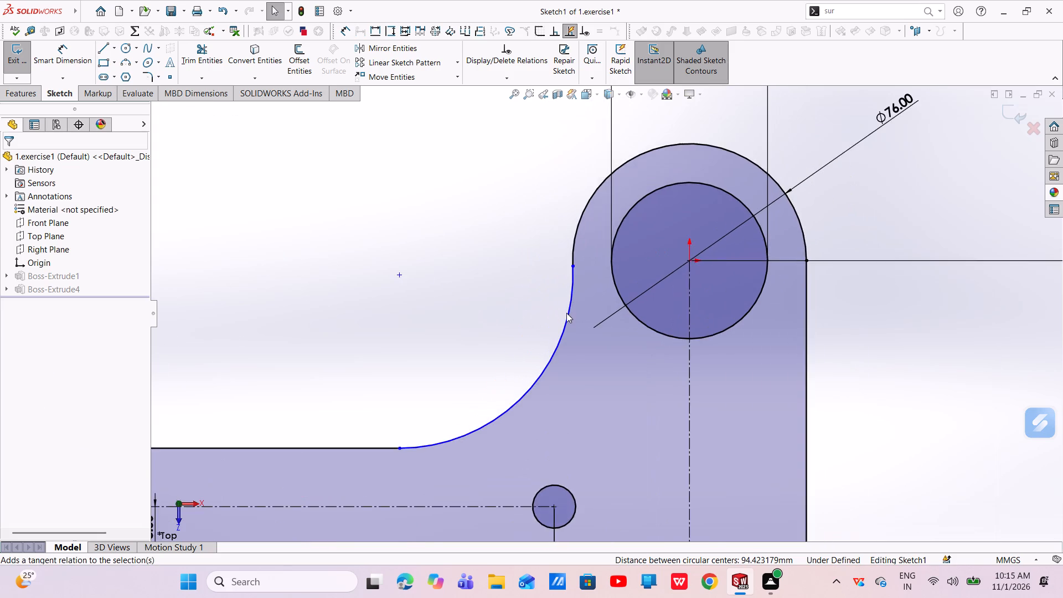
pyautogui.scroll(2, 566, 313)
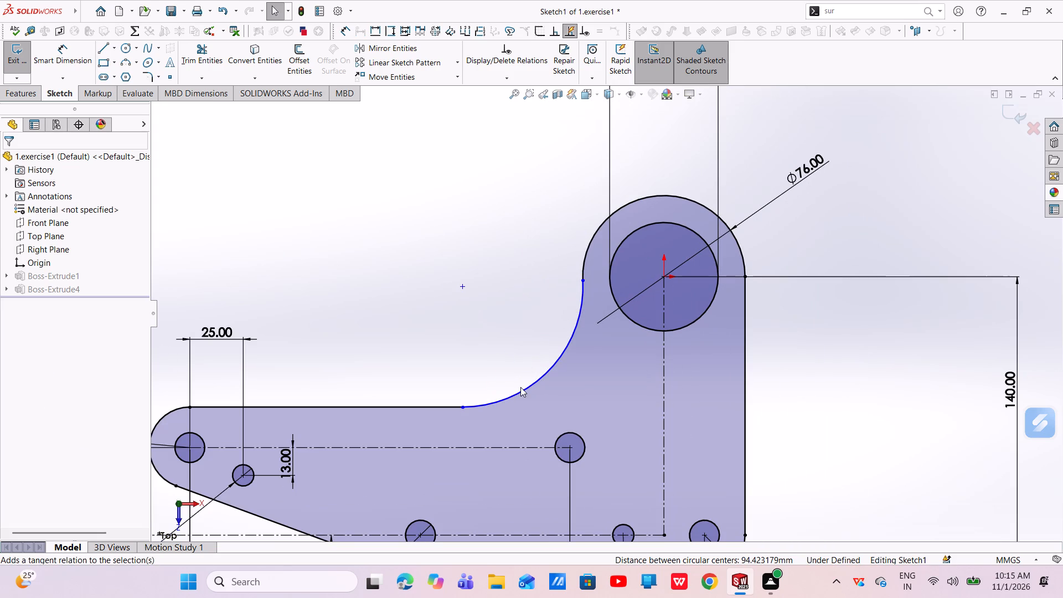
pyautogui.scroll(-5, 473, 399)
pyautogui.click(521, 378)
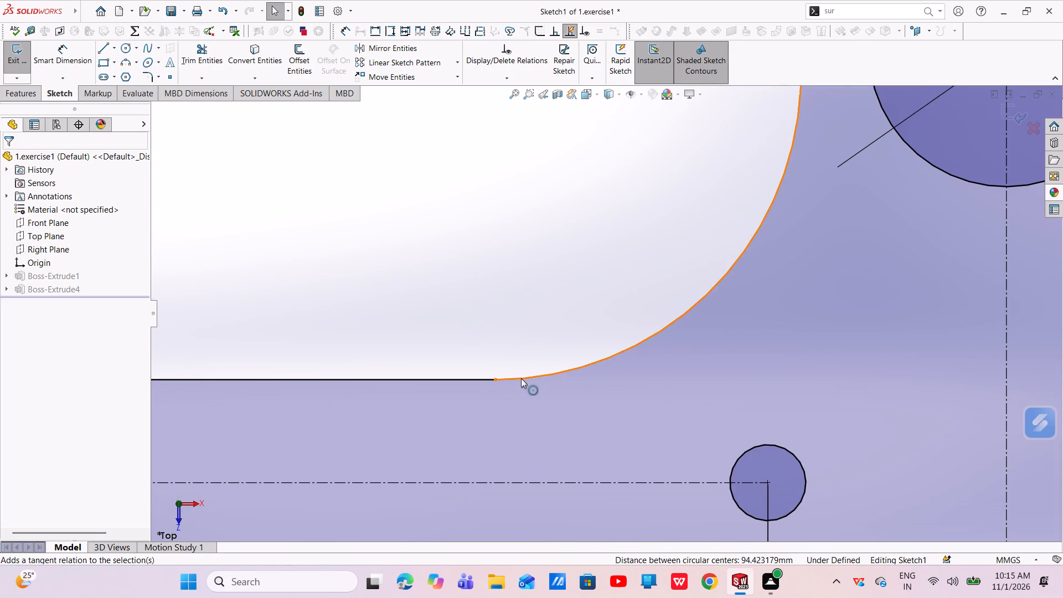
pyautogui.keyDown('ctrl'); pyautogui.click(460, 379); pyautogui.keyUp('ctrl')
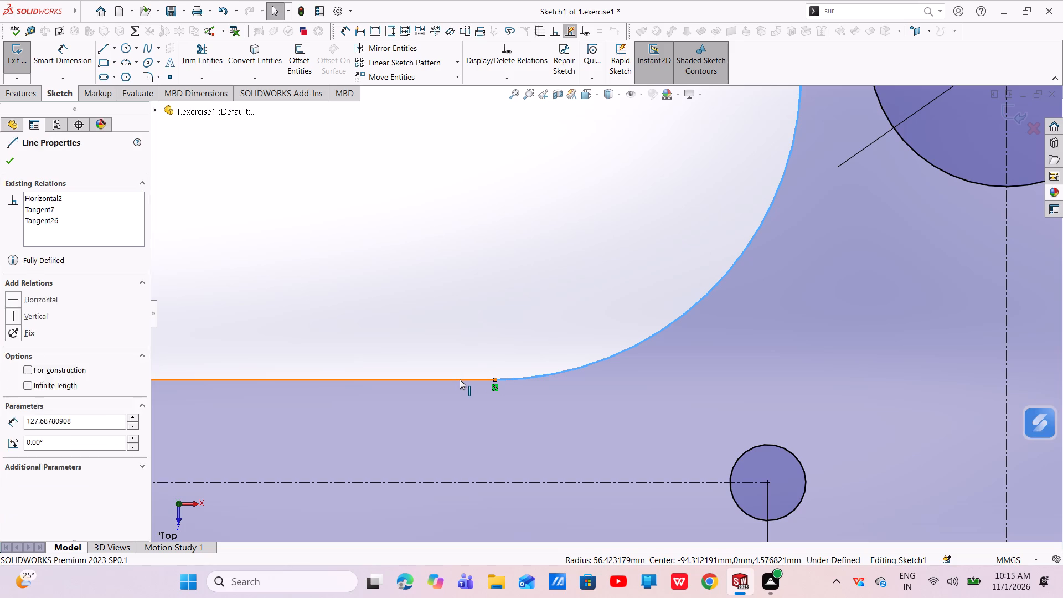
pyautogui.click(488, 335)
pyautogui.press('Escape')
pyautogui.press('Escape')
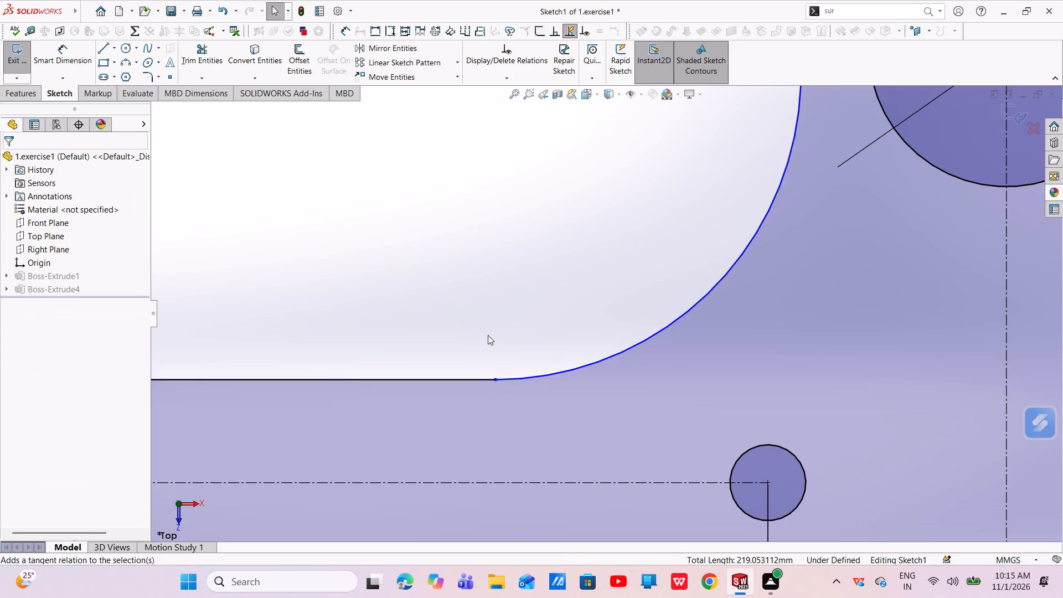
pyautogui.press('Escape')
pyautogui.scroll(4, 558, 365)
pyautogui.scroll(3, 673, 277)
pyautogui.press('Escape')
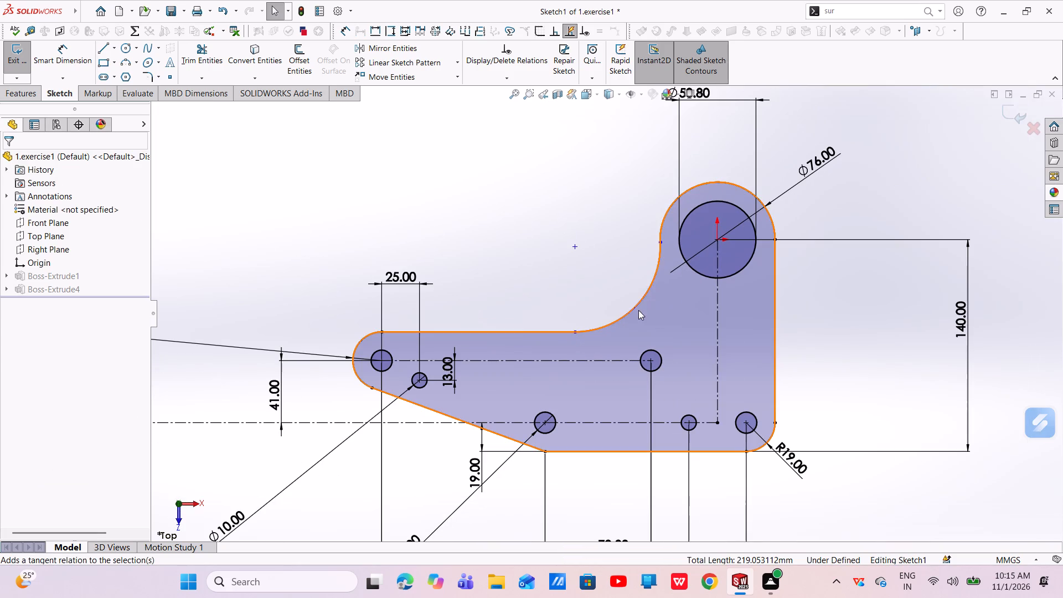
# Dimension the concave arc with a radius of 89 mm.
pyautogui.moveTo(638, 310); pyautogui.dragTo(718, 353, button='middle')
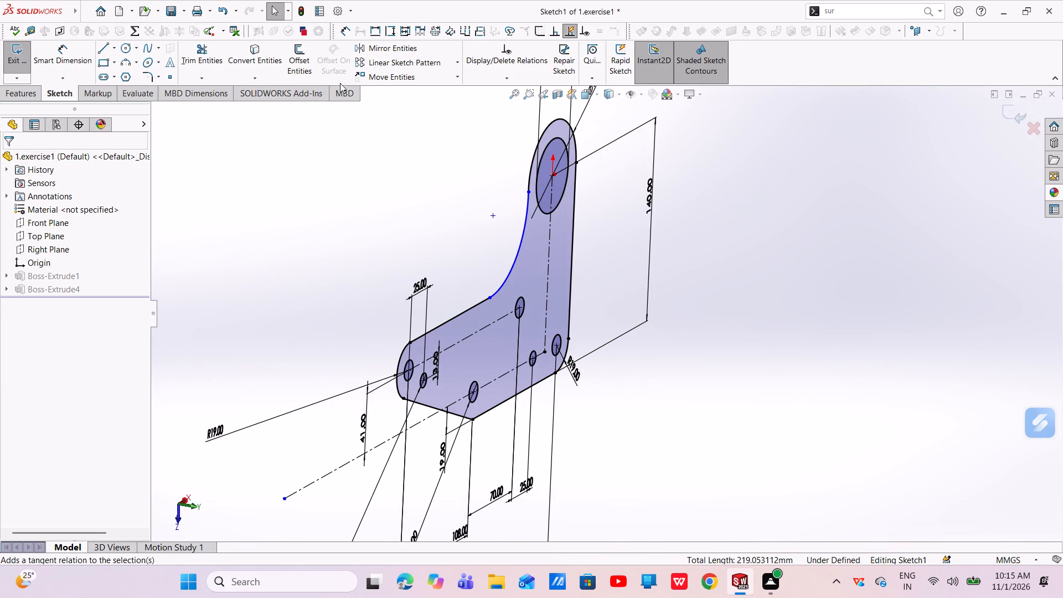
pyautogui.moveTo(725, 327); pyautogui.dragTo(668, 308, button='middle')
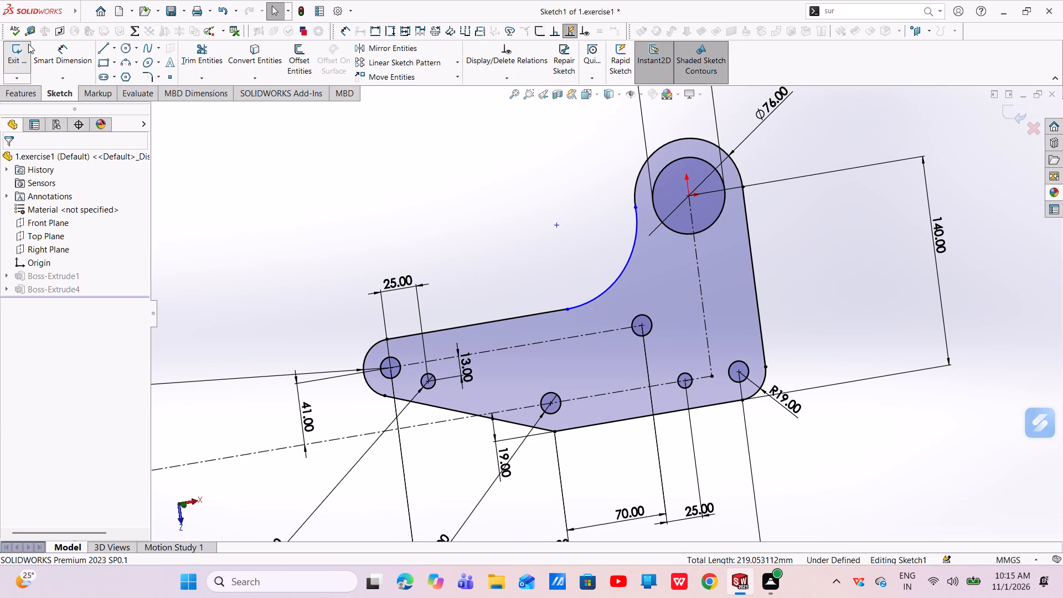
pyautogui.click(61, 50)
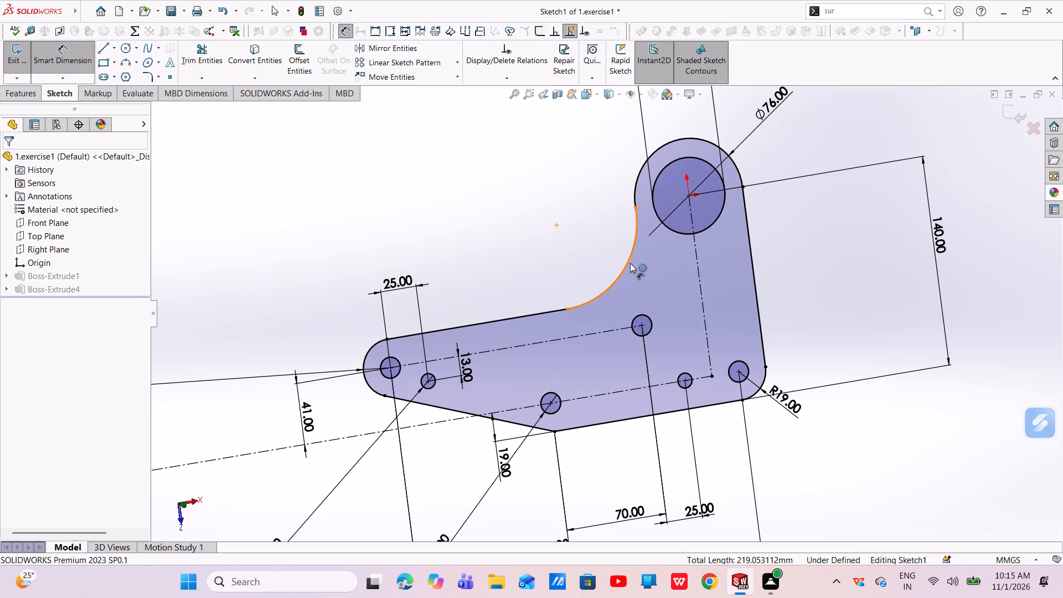
pyautogui.click(630, 263)
pyautogui.click(602, 238)
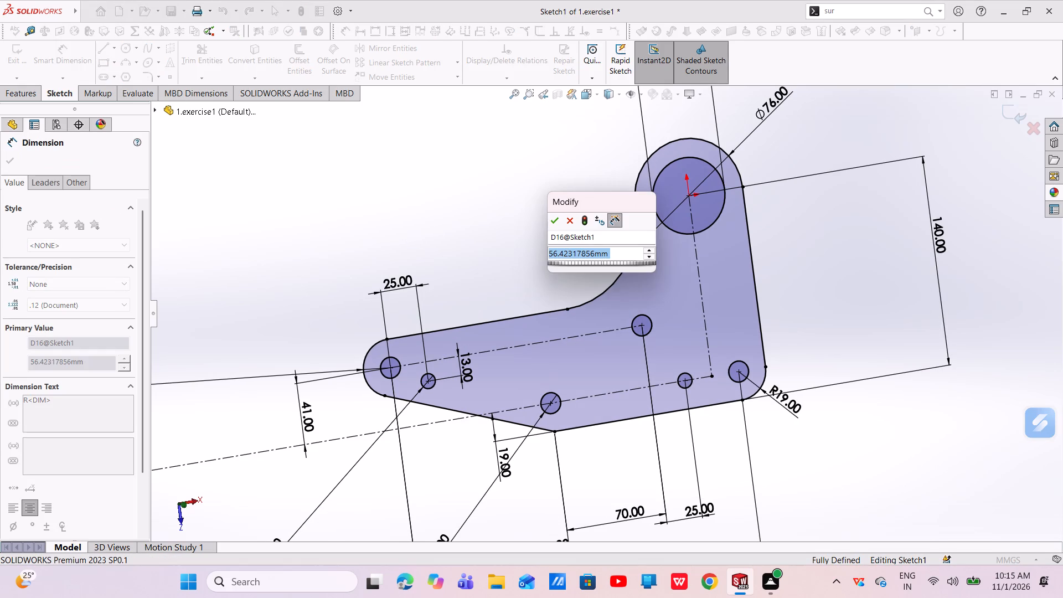
pyautogui.press('BackSpace')
pyautogui.write('89')
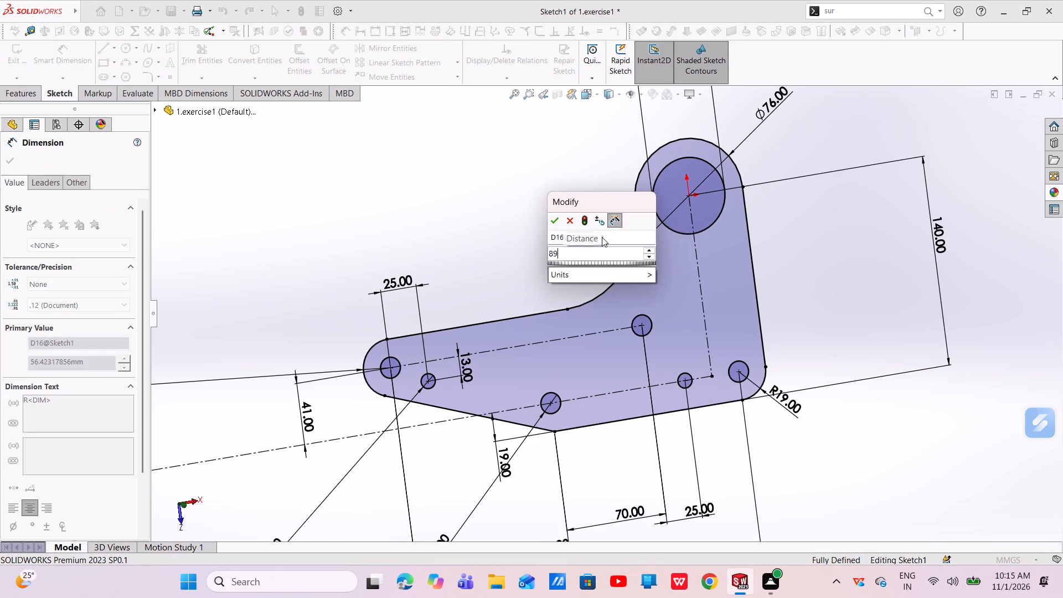
pyautogui.press('Return')
pyautogui.press('Escape')
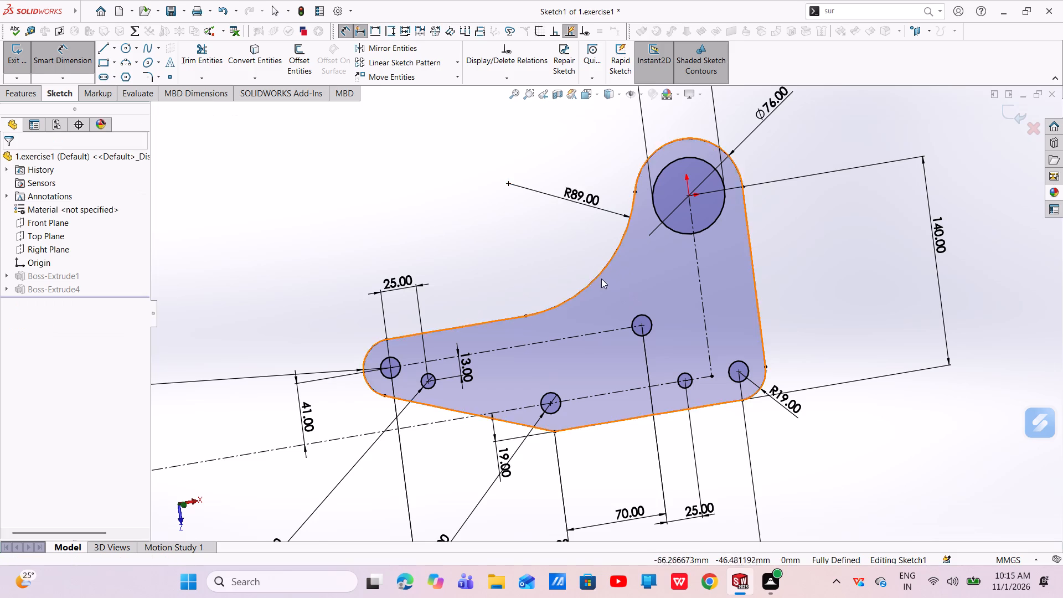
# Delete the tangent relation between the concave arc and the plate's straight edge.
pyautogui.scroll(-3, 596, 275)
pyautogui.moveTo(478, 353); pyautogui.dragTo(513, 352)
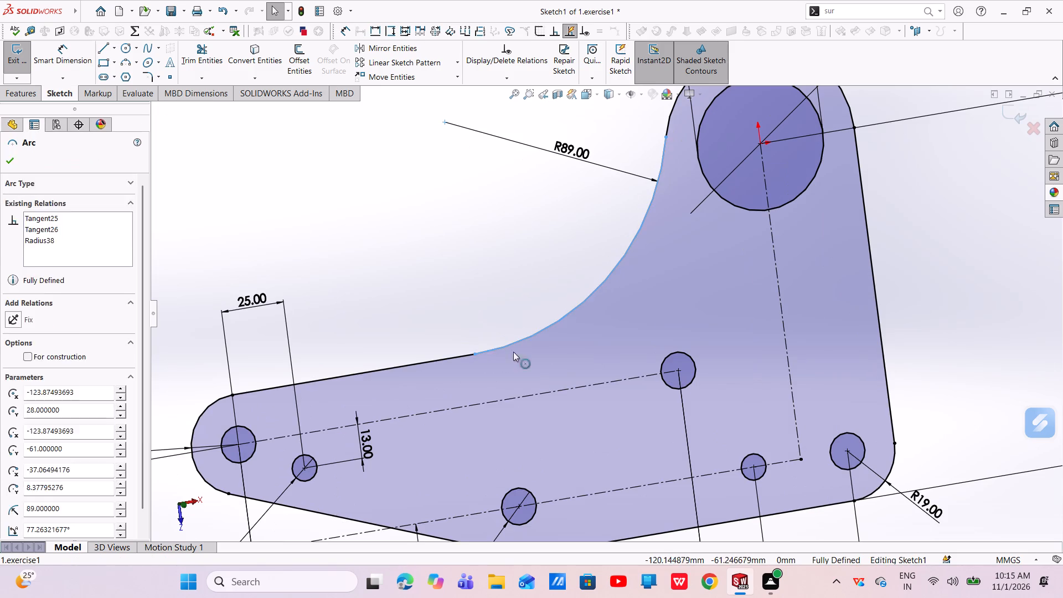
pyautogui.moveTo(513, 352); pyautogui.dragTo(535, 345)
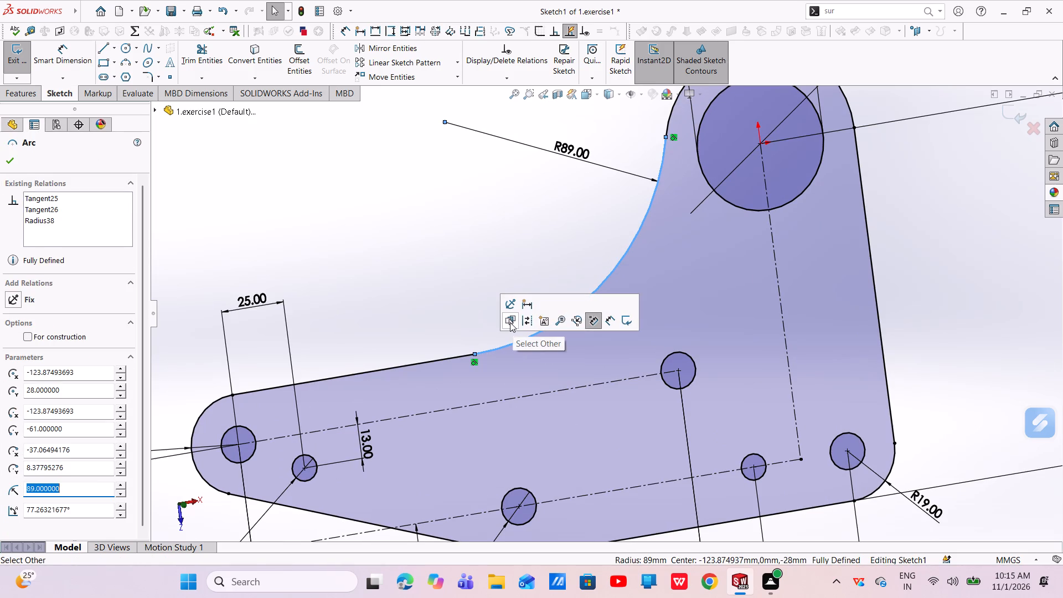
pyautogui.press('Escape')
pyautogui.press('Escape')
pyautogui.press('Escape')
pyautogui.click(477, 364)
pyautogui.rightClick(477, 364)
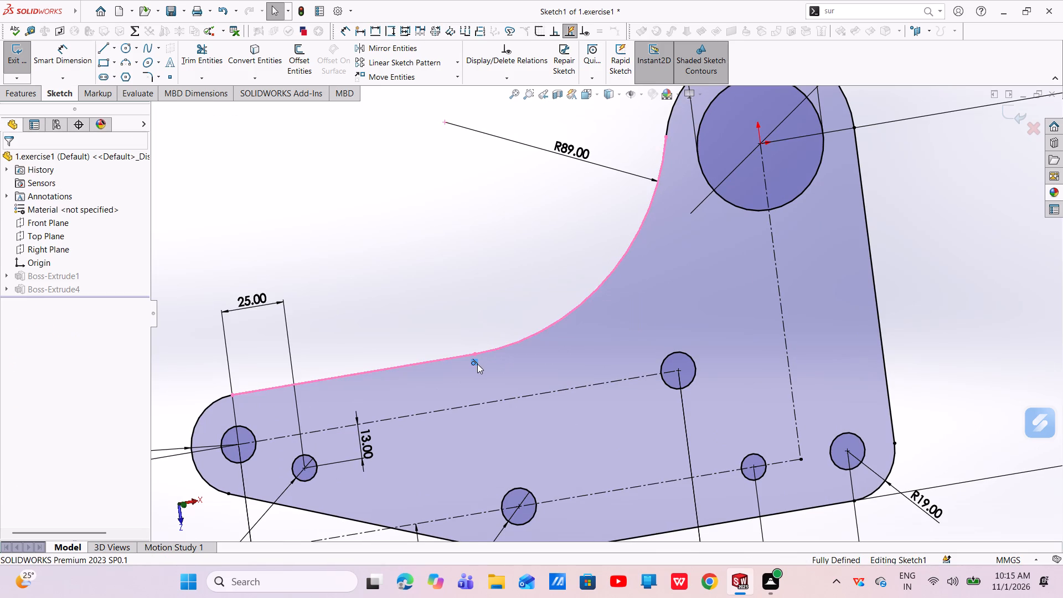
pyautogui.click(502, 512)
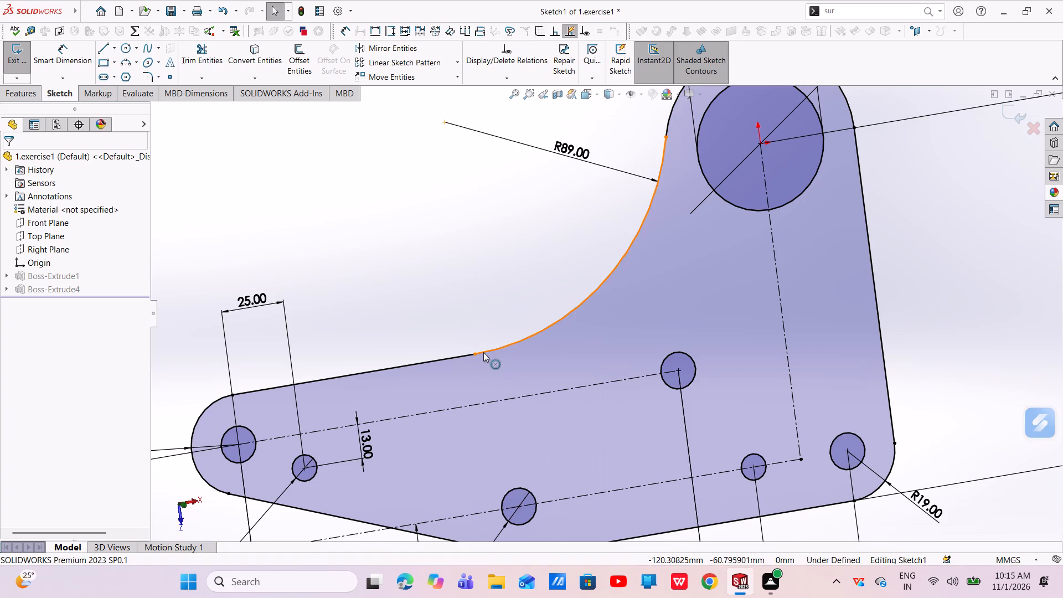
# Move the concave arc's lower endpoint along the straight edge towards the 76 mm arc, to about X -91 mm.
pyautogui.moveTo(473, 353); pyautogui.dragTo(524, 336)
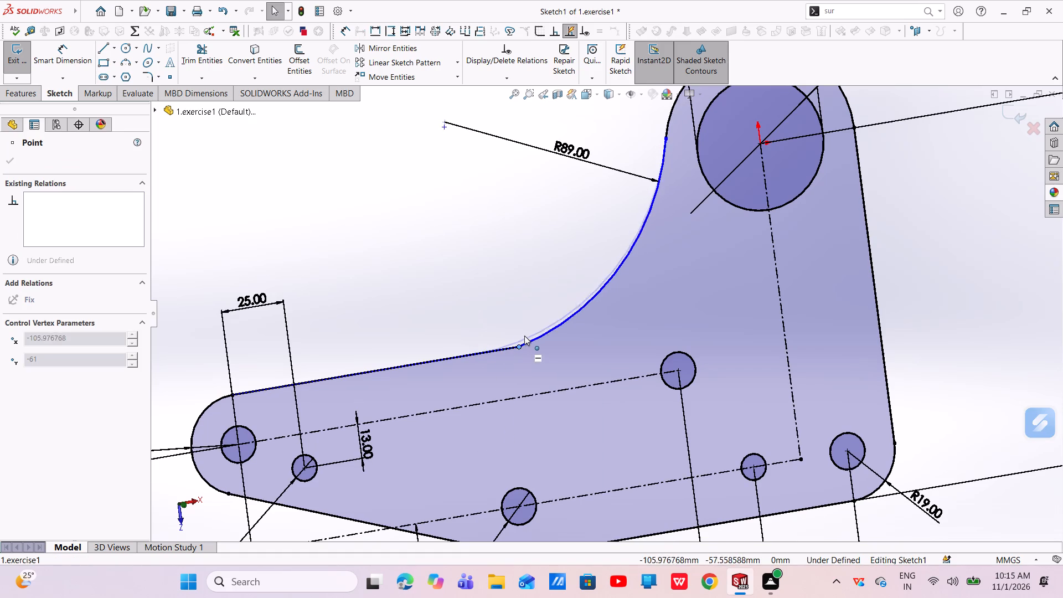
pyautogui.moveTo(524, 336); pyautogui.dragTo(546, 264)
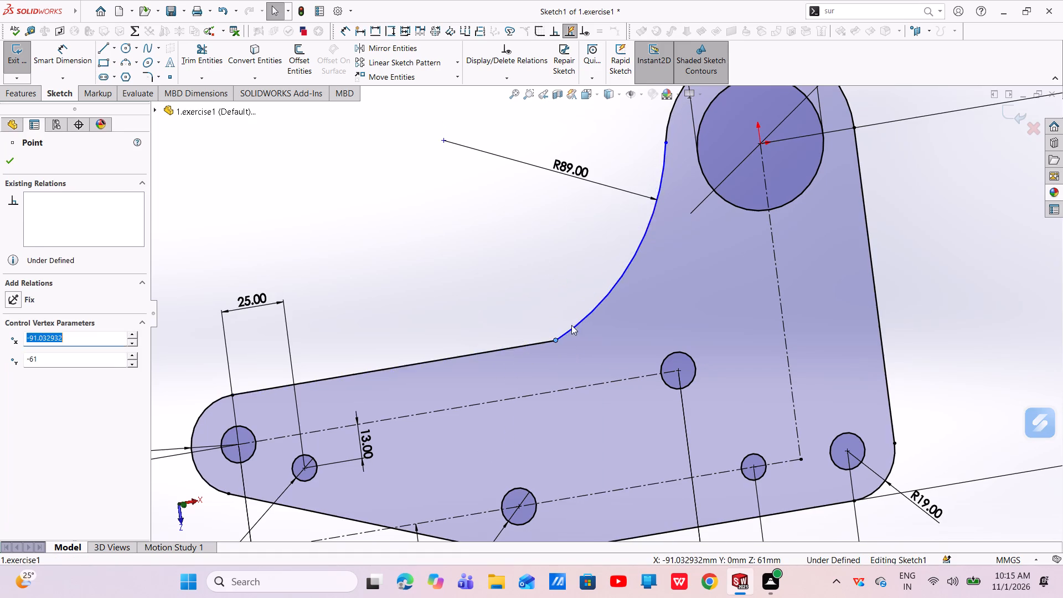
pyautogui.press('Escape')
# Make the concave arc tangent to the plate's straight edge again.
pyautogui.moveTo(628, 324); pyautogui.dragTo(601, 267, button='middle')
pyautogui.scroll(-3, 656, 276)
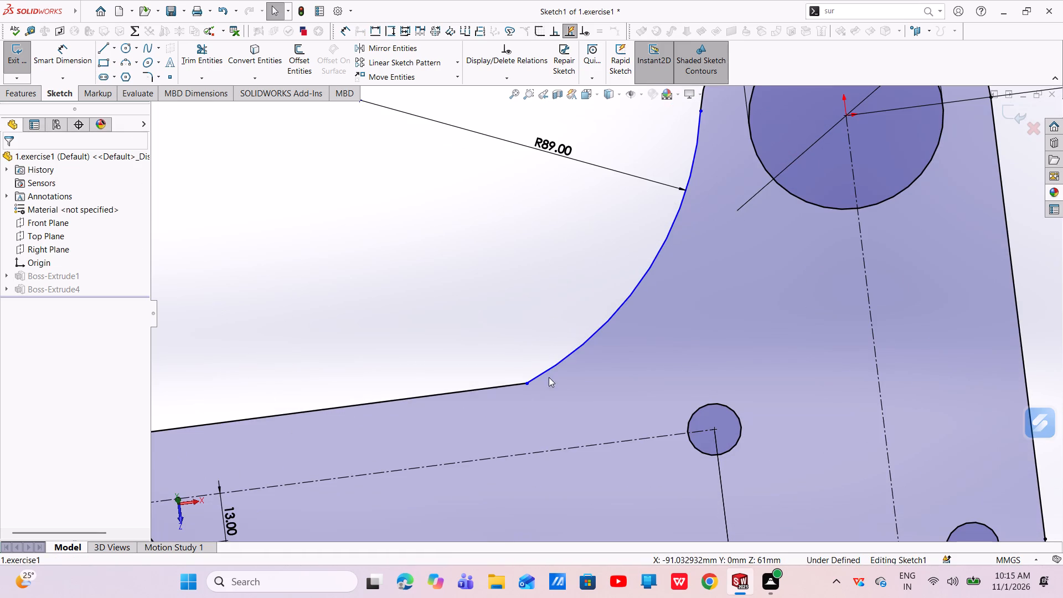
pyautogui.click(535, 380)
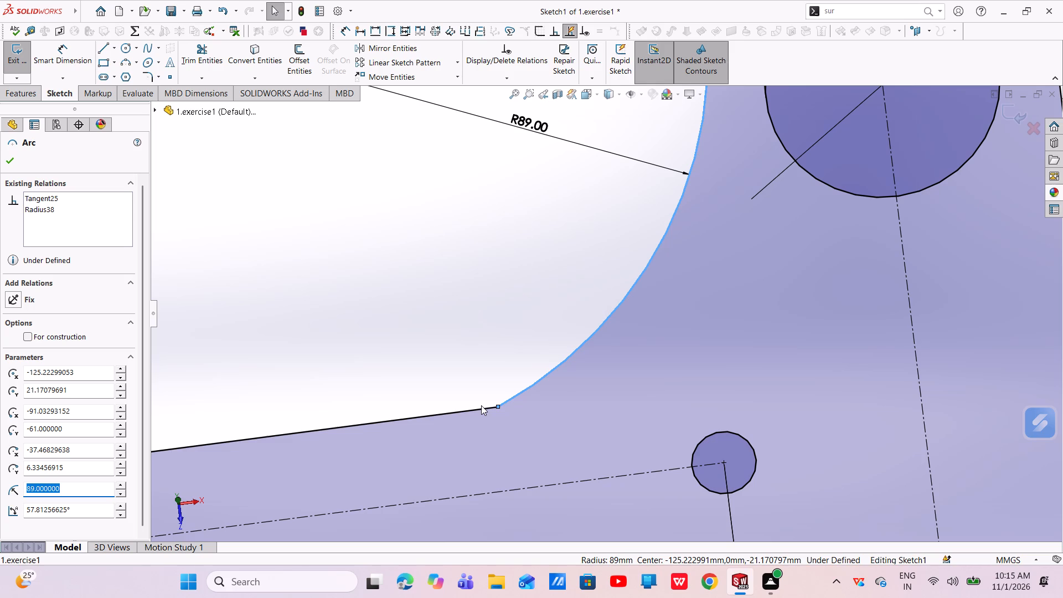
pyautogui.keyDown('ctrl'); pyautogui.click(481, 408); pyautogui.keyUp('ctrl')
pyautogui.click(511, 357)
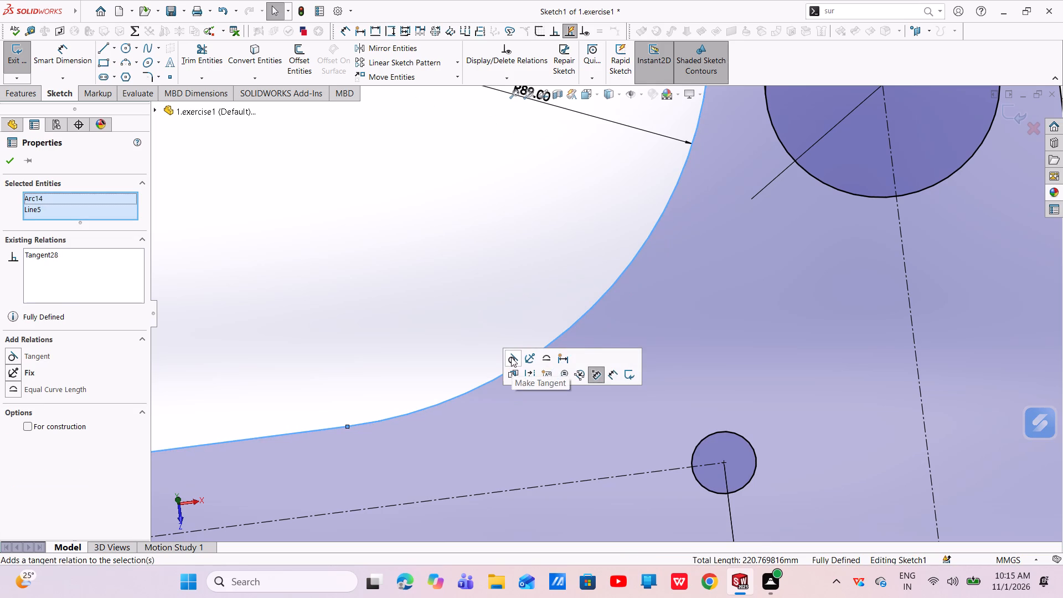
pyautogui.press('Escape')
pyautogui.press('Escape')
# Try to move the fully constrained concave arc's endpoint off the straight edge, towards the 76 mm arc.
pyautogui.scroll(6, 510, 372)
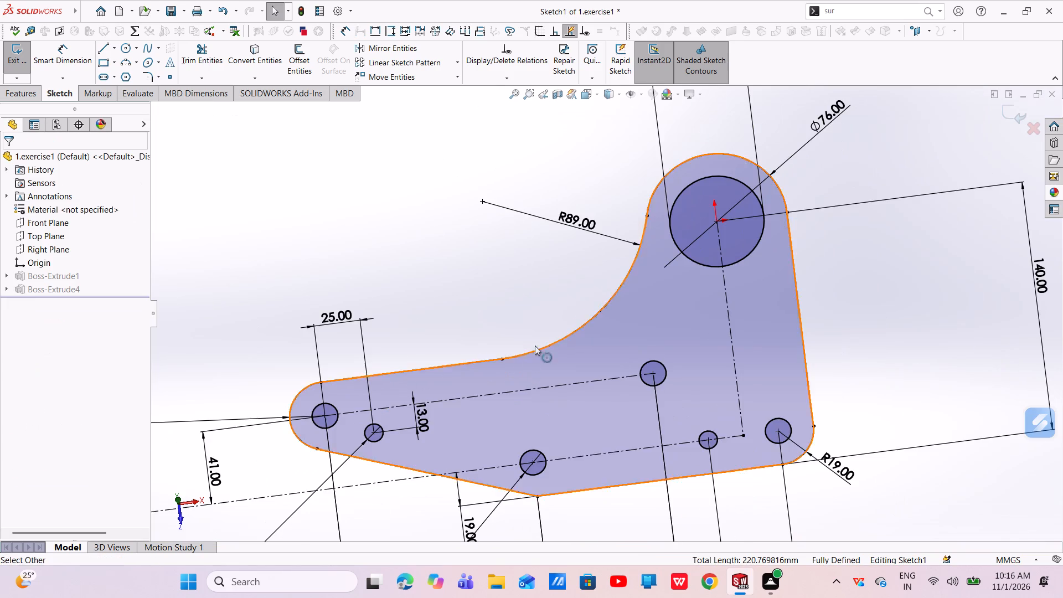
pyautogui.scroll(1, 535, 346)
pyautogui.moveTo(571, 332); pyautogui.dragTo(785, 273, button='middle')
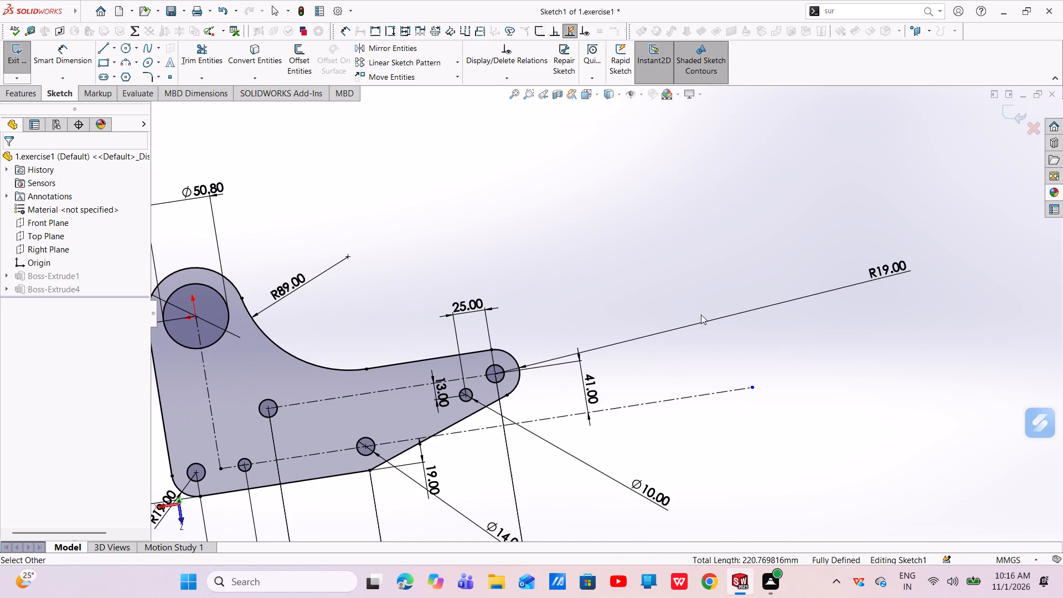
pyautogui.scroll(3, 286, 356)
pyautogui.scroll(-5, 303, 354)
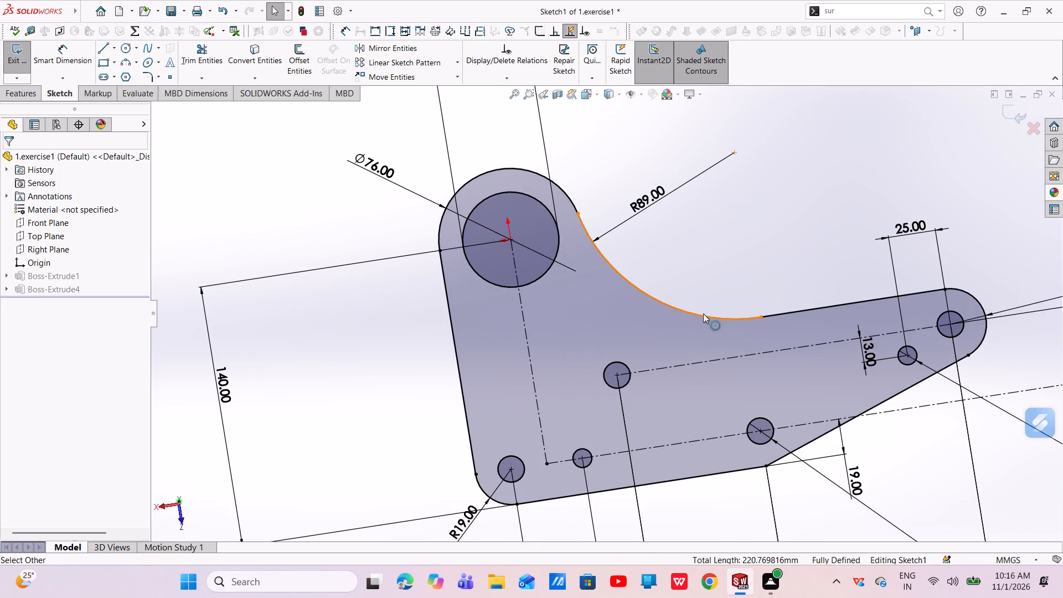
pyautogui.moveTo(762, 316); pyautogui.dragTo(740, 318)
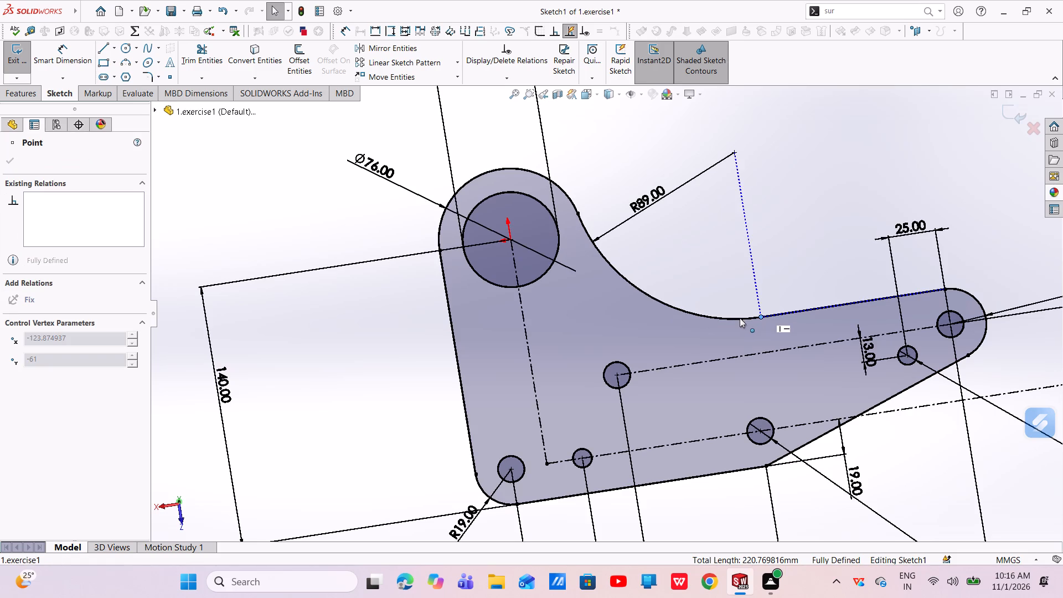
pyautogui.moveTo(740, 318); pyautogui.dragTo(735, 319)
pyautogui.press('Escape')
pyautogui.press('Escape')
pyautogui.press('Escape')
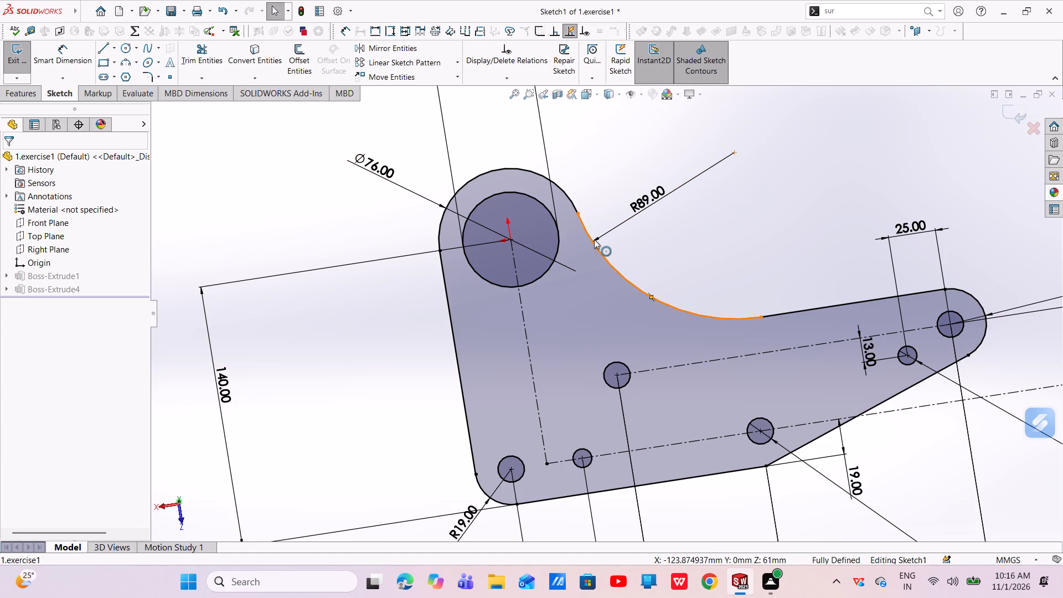
# Reposition the concave arc's 89 mm radius dimension nearer the middle of the arc.
pyautogui.moveTo(597, 237); pyautogui.dragTo(634, 280)
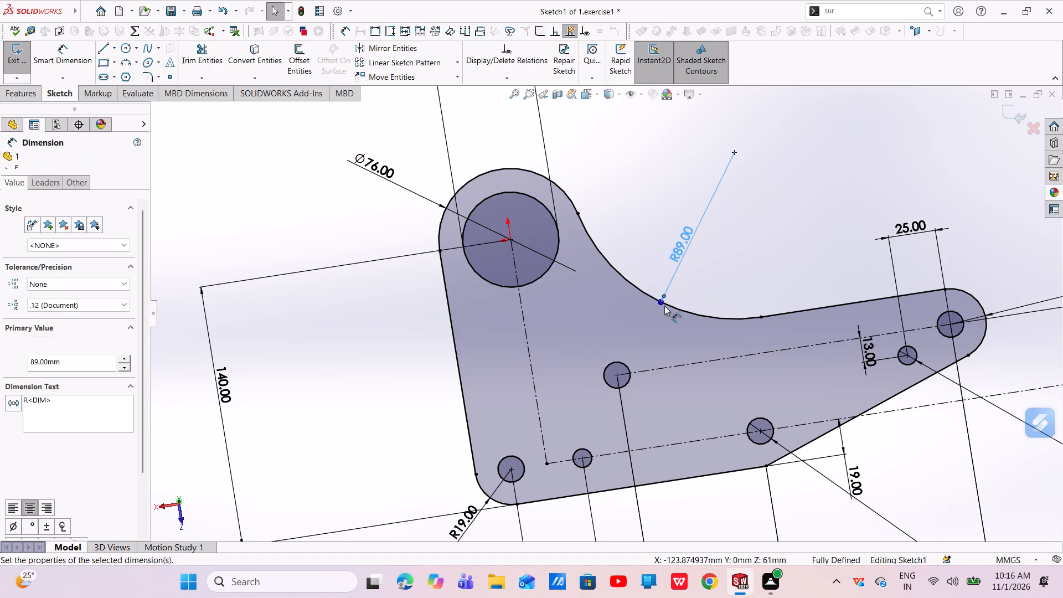
# Exit the plate sketch and rebuild the part with the reworked outline.
pyautogui.click(1011, 119)
# Examine from several angles how the upright boss meets the plate's edge beside the concave arc.
pyautogui.scroll(3, 731, 328)
pyautogui.moveTo(744, 315); pyautogui.dragTo(756, 368, button='middle')
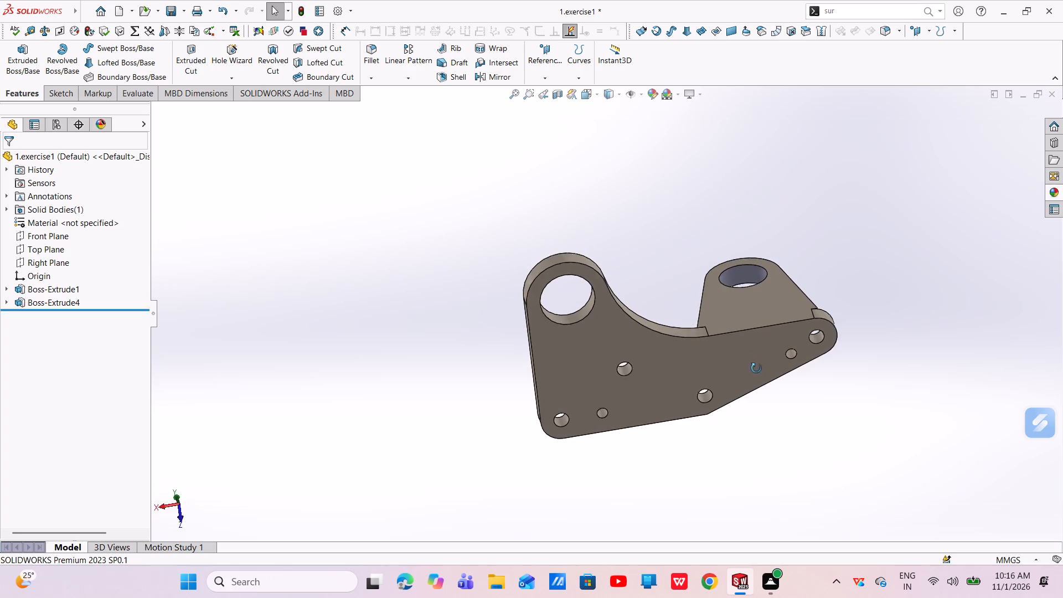
pyautogui.moveTo(756, 368); pyautogui.dragTo(732, 451, button='middle')
pyautogui.scroll(2, 705, 342)
pyautogui.moveTo(705, 342); pyautogui.dragTo(724, 453, button='middle')
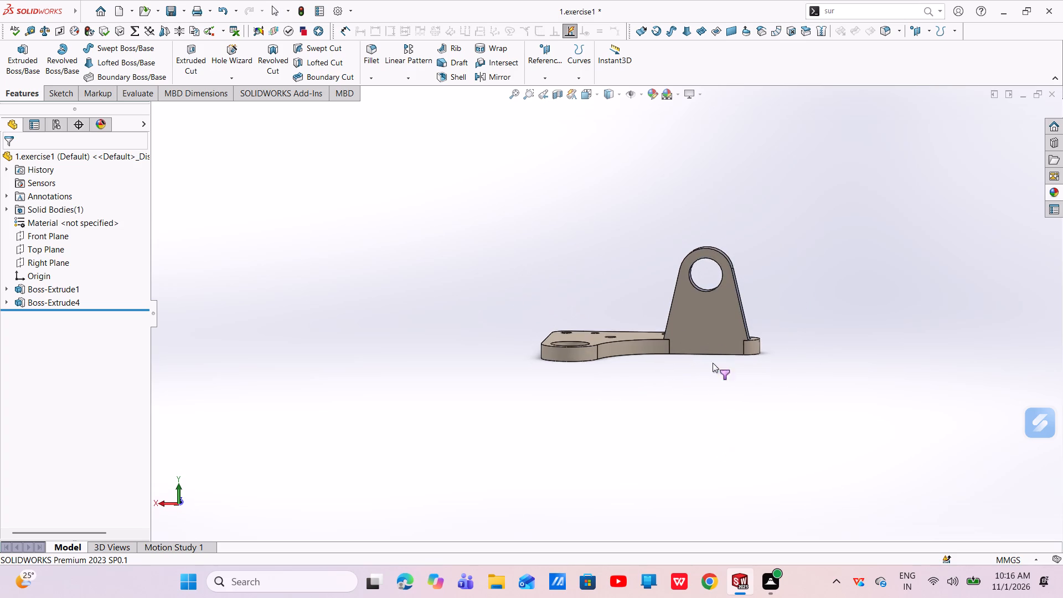
pyautogui.scroll(-2, 709, 339)
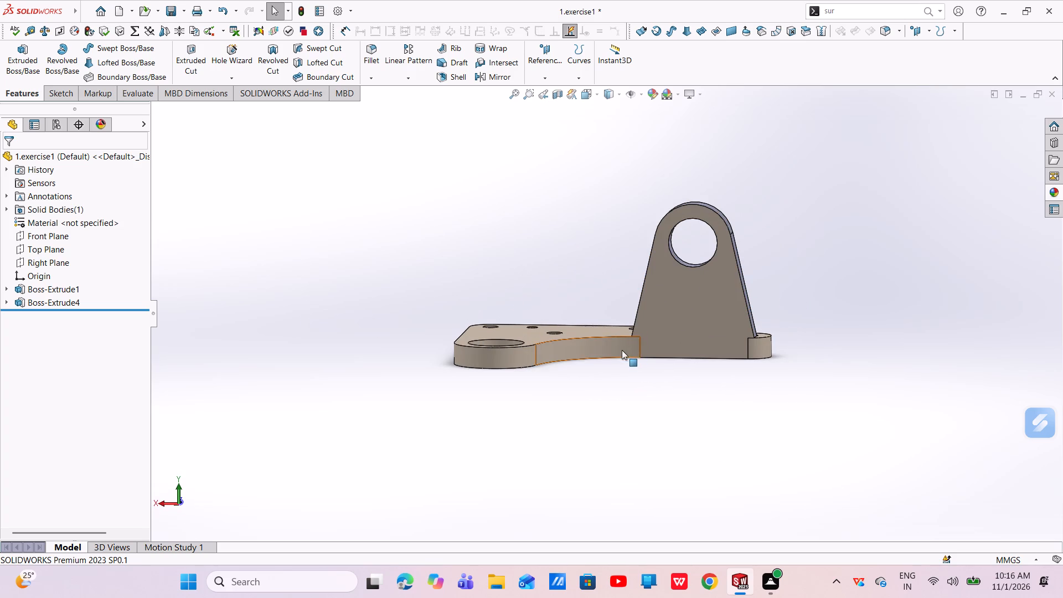
pyautogui.scroll(-3, 621, 350)
pyautogui.scroll(3, 612, 346)
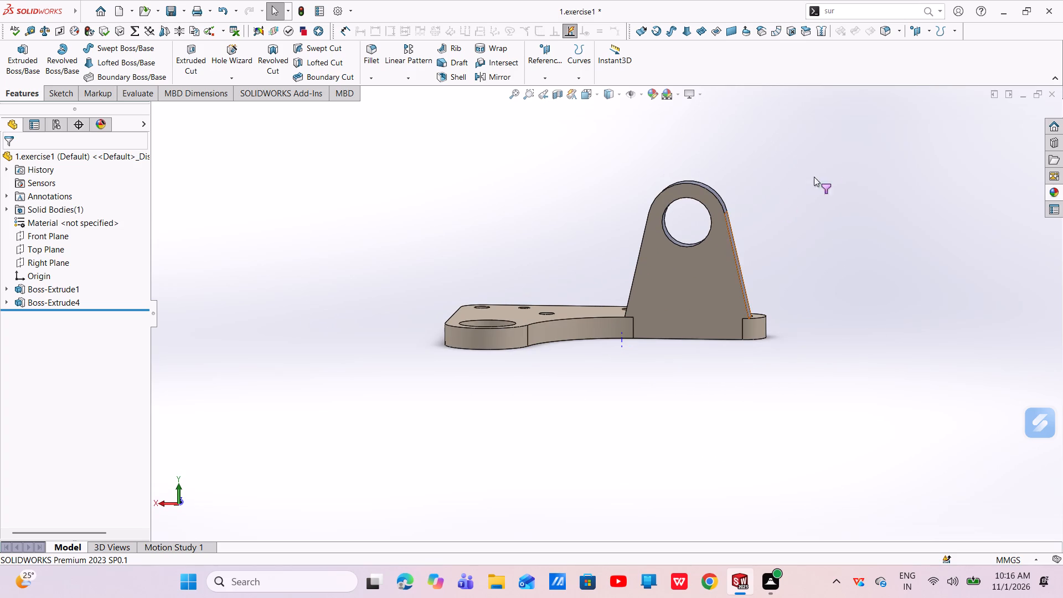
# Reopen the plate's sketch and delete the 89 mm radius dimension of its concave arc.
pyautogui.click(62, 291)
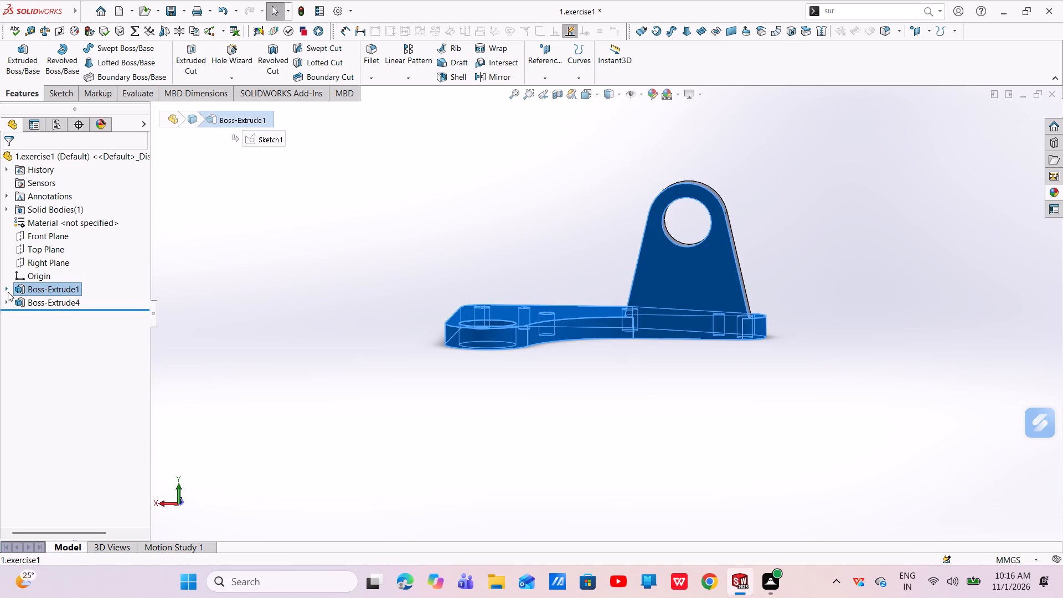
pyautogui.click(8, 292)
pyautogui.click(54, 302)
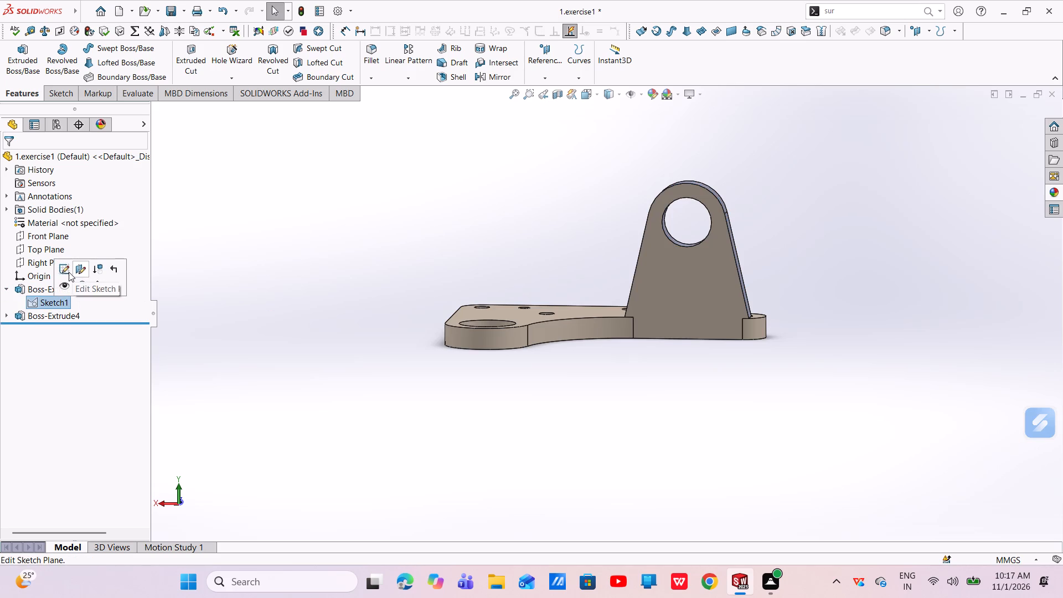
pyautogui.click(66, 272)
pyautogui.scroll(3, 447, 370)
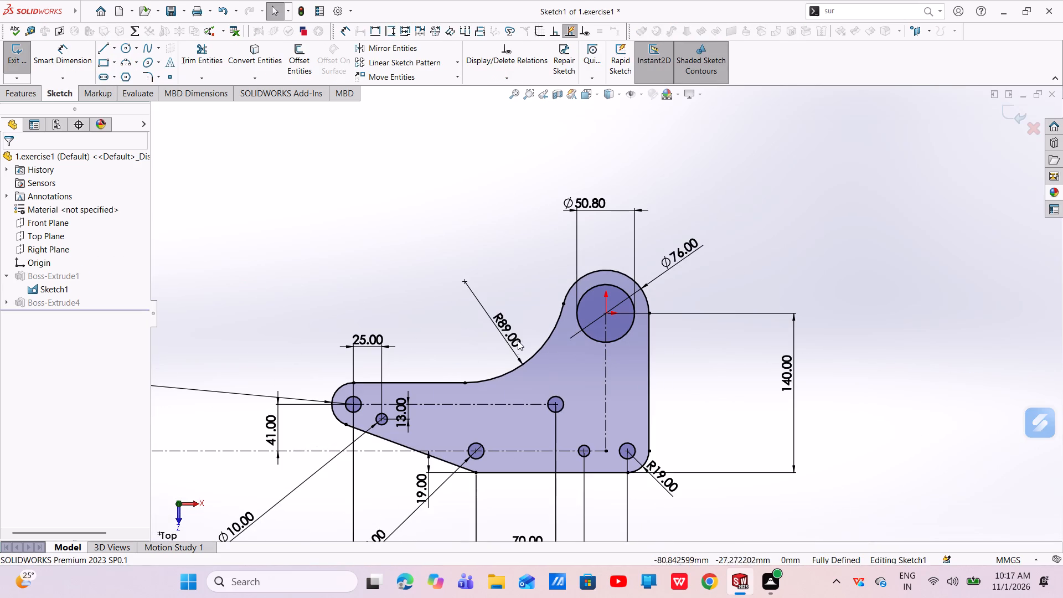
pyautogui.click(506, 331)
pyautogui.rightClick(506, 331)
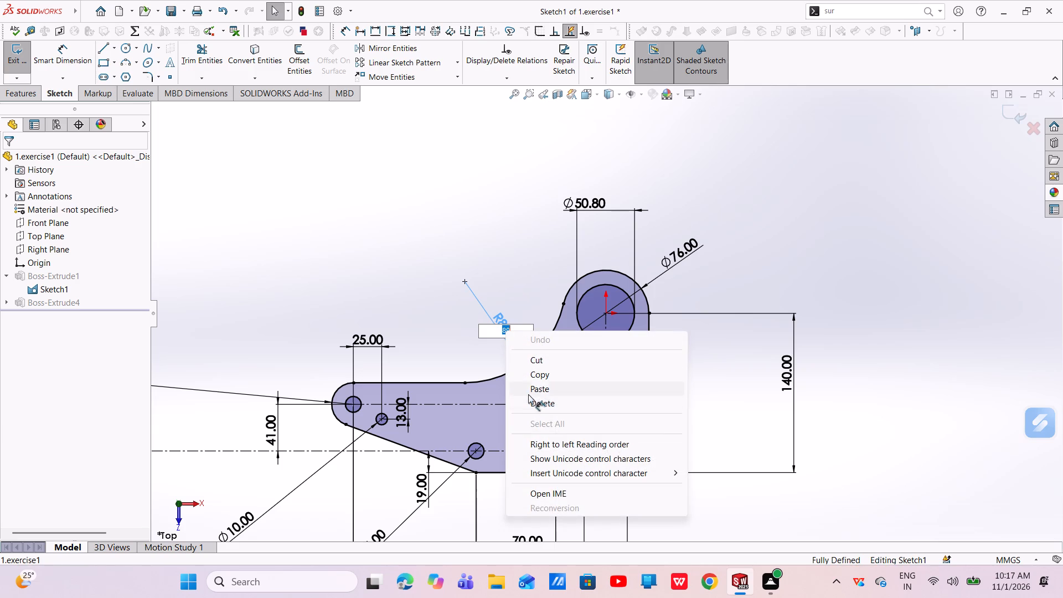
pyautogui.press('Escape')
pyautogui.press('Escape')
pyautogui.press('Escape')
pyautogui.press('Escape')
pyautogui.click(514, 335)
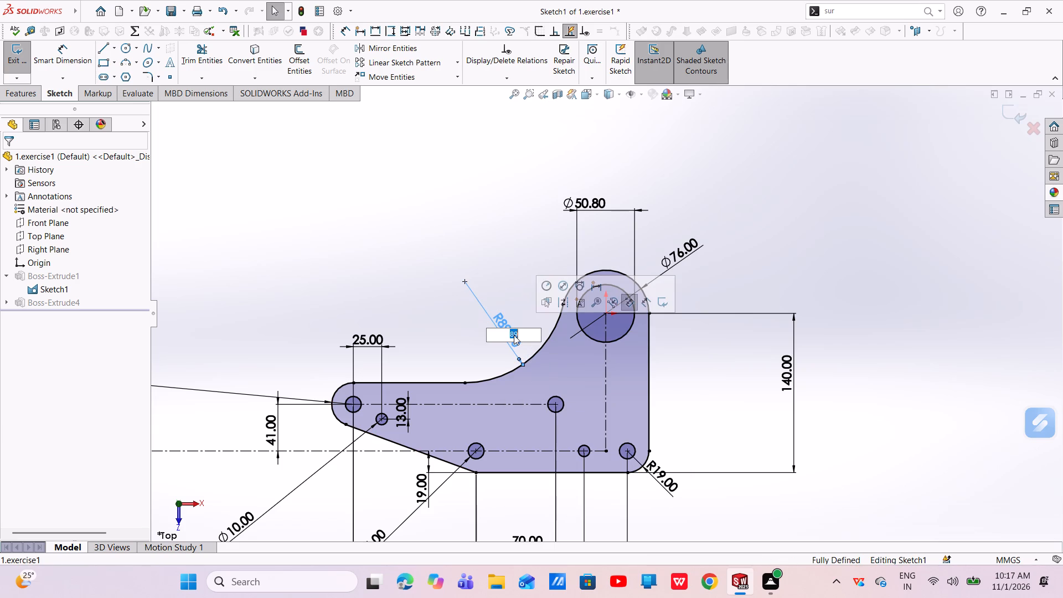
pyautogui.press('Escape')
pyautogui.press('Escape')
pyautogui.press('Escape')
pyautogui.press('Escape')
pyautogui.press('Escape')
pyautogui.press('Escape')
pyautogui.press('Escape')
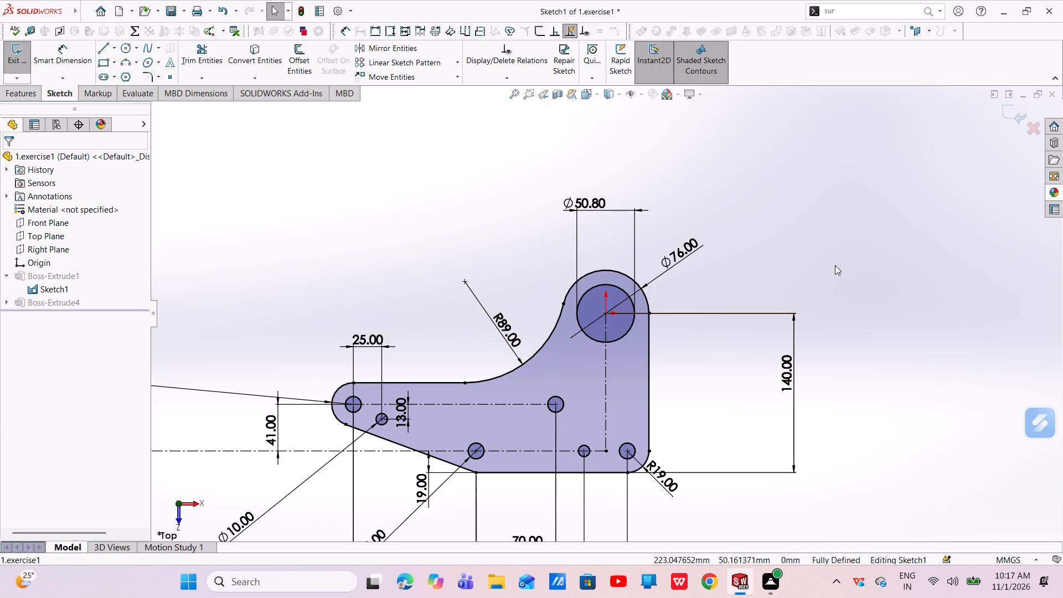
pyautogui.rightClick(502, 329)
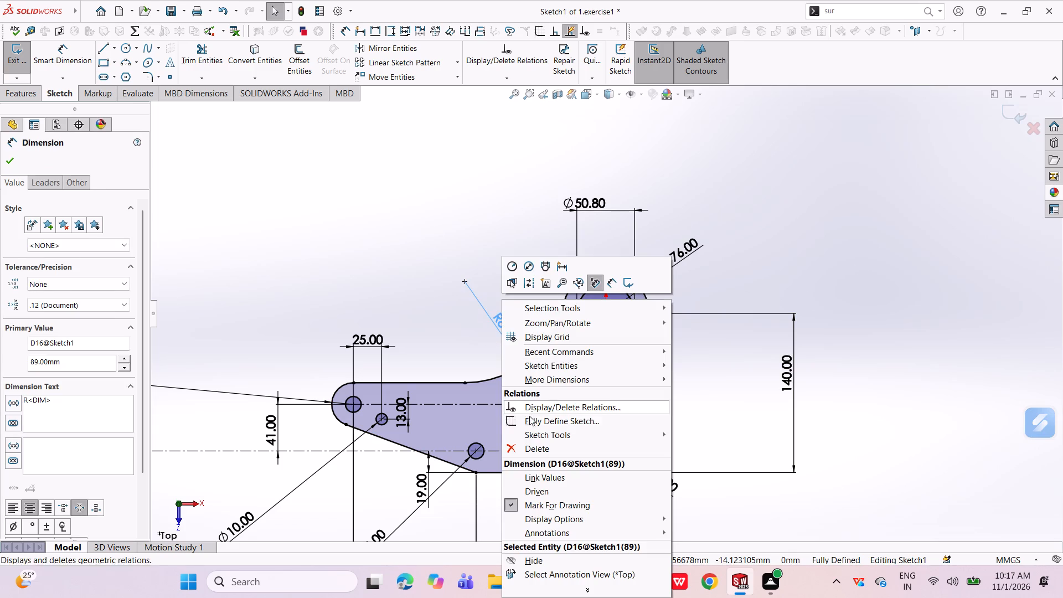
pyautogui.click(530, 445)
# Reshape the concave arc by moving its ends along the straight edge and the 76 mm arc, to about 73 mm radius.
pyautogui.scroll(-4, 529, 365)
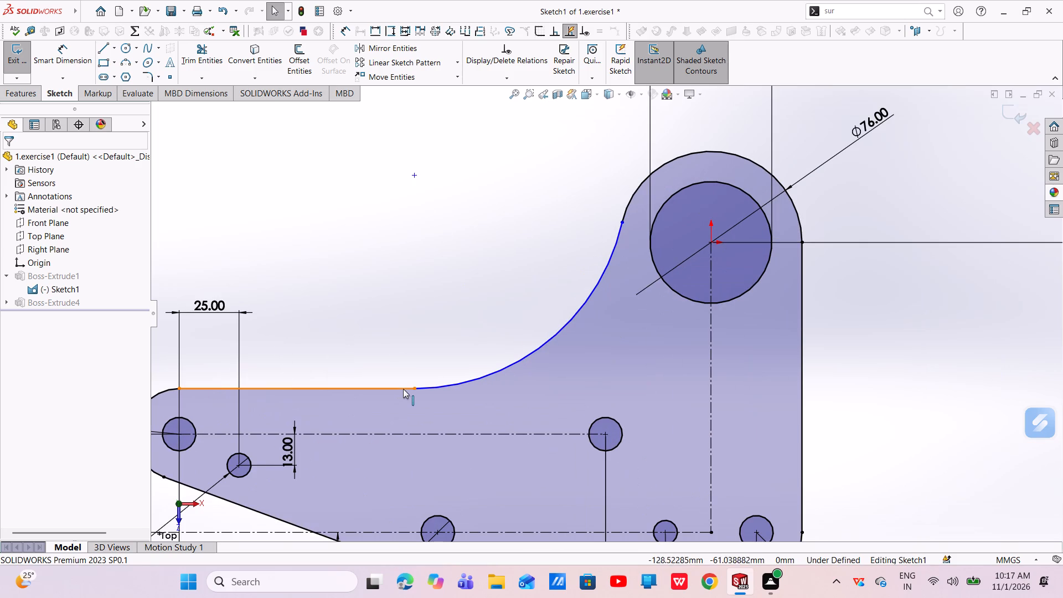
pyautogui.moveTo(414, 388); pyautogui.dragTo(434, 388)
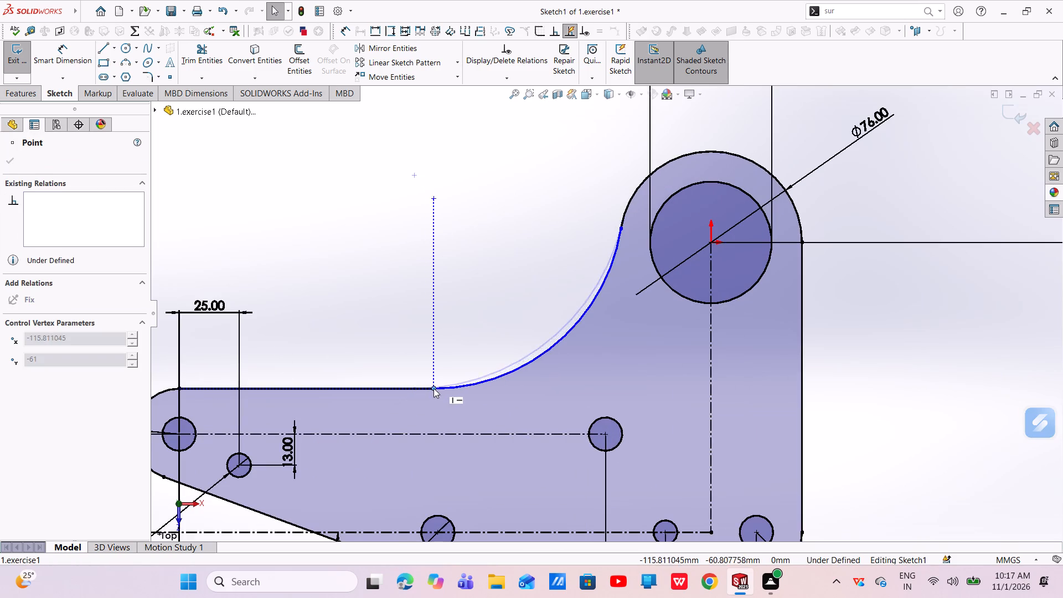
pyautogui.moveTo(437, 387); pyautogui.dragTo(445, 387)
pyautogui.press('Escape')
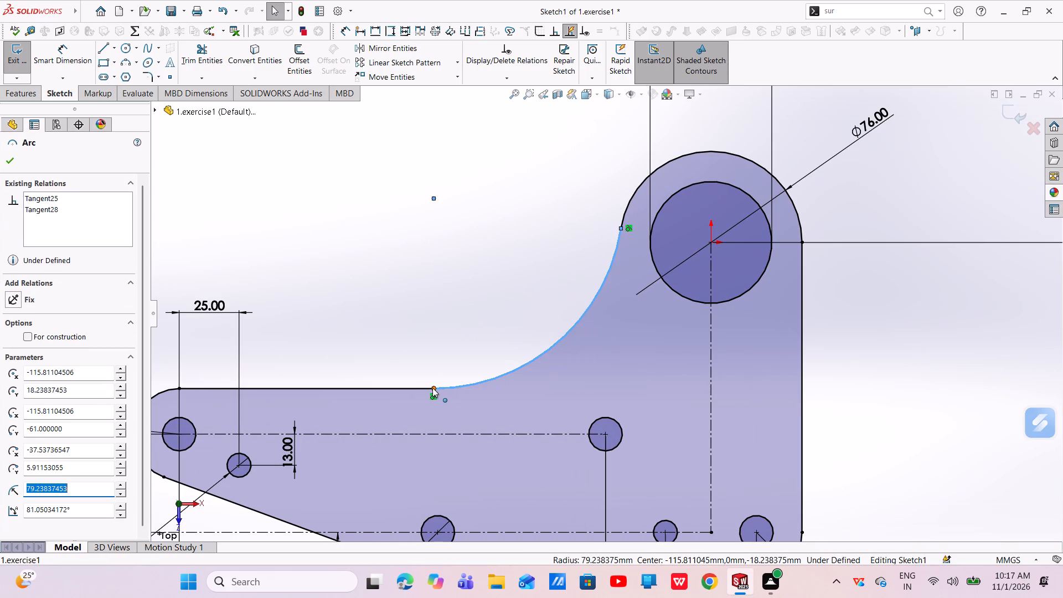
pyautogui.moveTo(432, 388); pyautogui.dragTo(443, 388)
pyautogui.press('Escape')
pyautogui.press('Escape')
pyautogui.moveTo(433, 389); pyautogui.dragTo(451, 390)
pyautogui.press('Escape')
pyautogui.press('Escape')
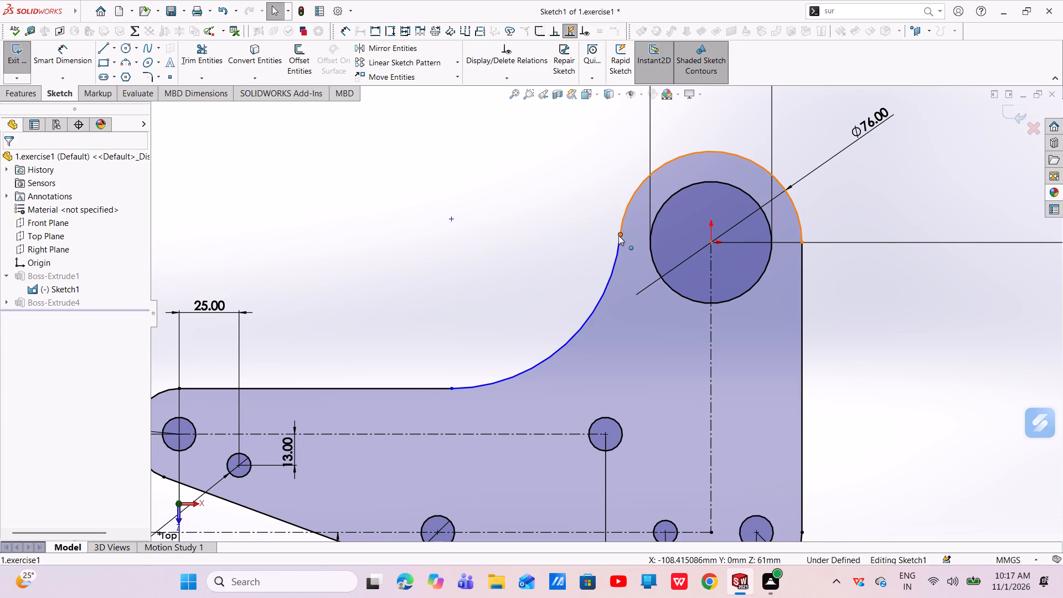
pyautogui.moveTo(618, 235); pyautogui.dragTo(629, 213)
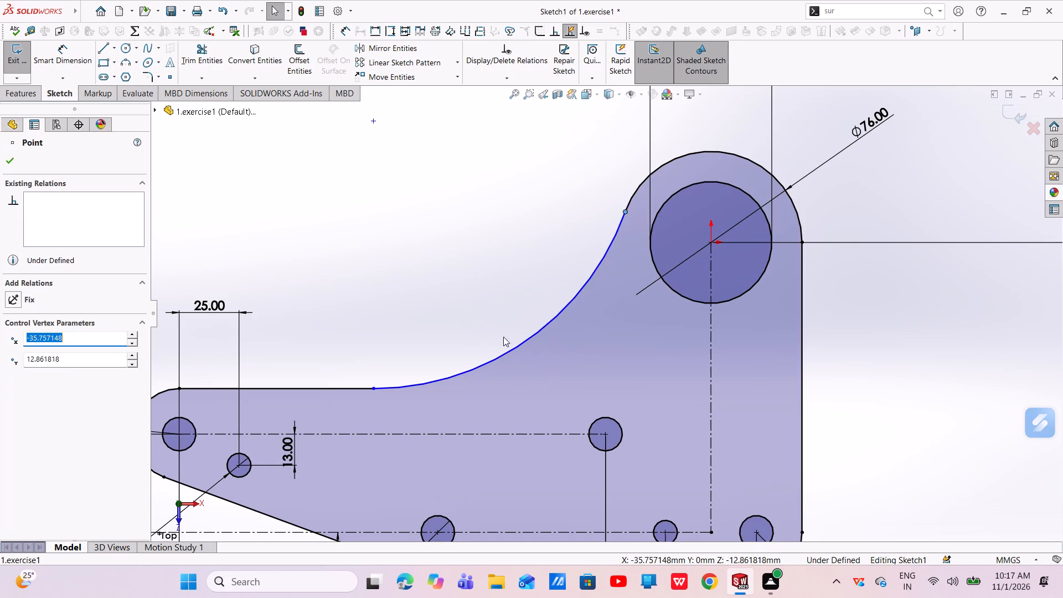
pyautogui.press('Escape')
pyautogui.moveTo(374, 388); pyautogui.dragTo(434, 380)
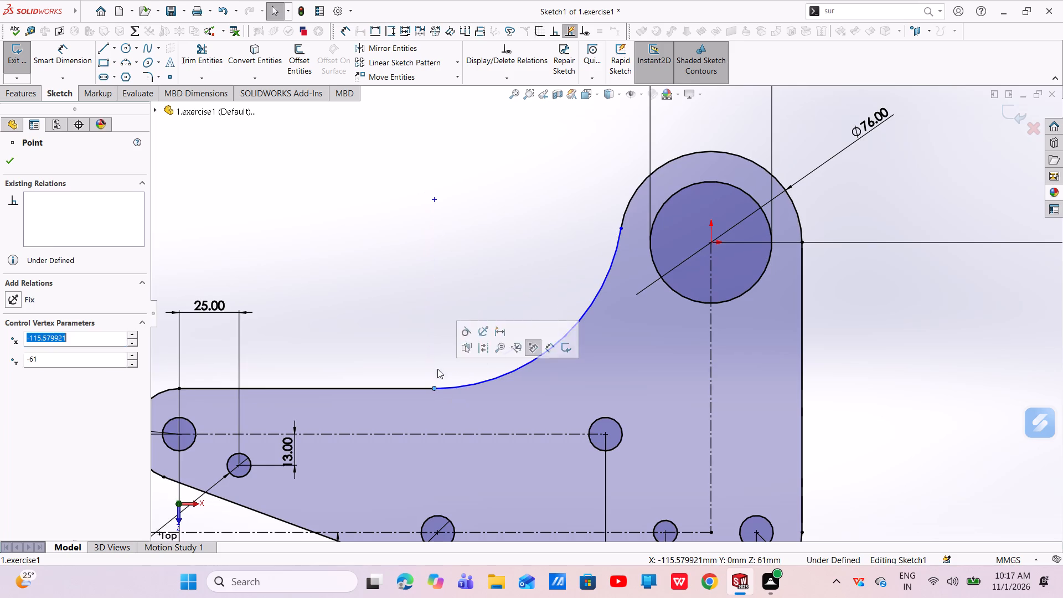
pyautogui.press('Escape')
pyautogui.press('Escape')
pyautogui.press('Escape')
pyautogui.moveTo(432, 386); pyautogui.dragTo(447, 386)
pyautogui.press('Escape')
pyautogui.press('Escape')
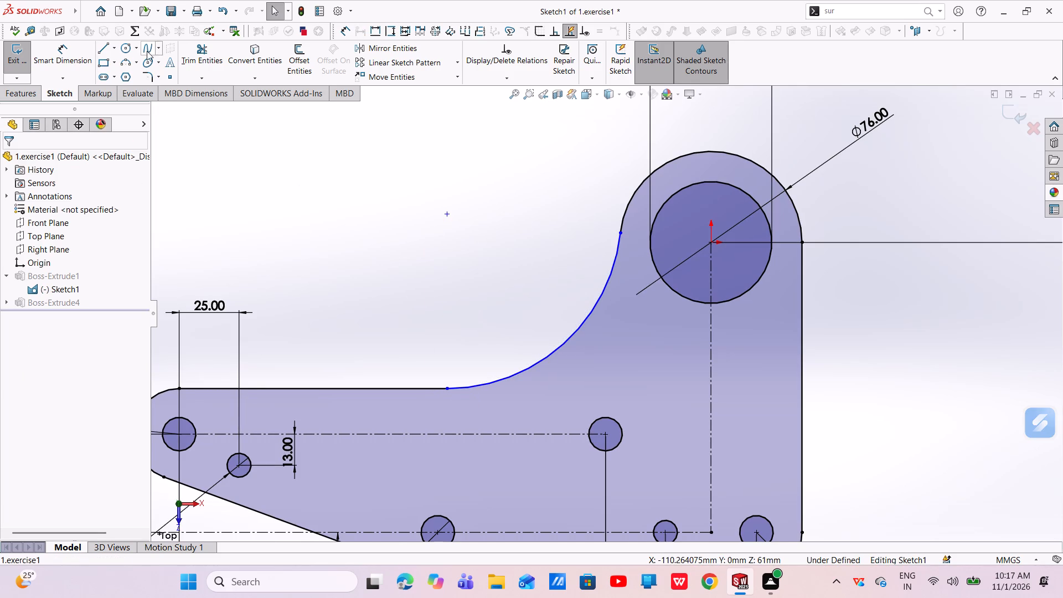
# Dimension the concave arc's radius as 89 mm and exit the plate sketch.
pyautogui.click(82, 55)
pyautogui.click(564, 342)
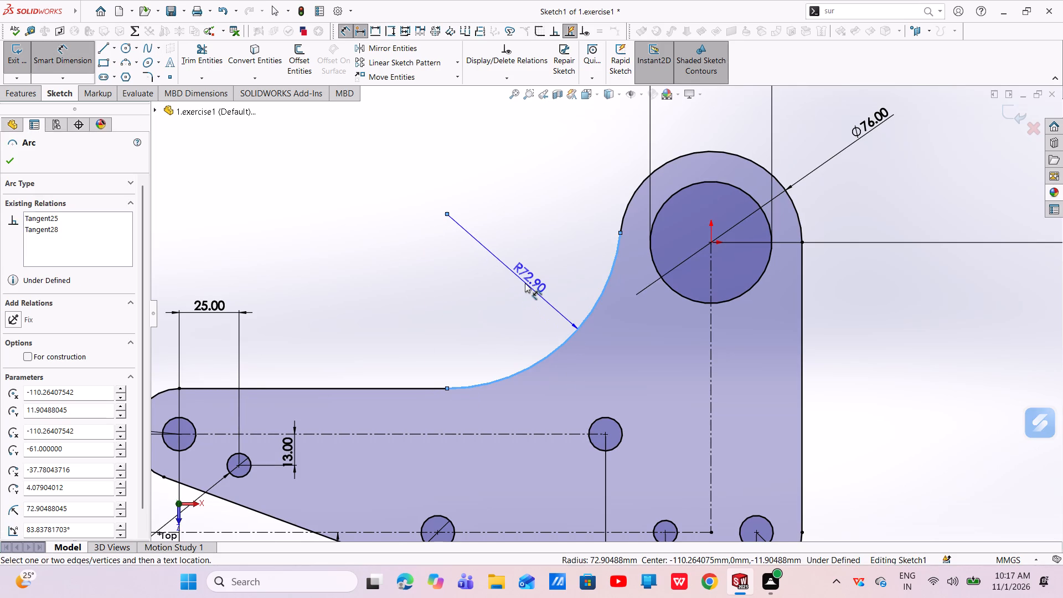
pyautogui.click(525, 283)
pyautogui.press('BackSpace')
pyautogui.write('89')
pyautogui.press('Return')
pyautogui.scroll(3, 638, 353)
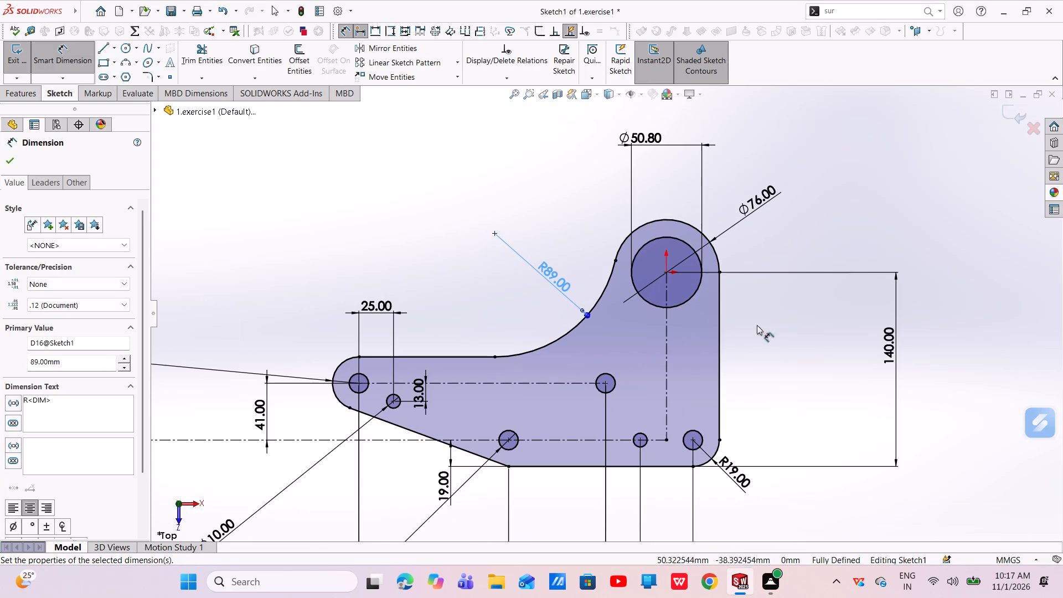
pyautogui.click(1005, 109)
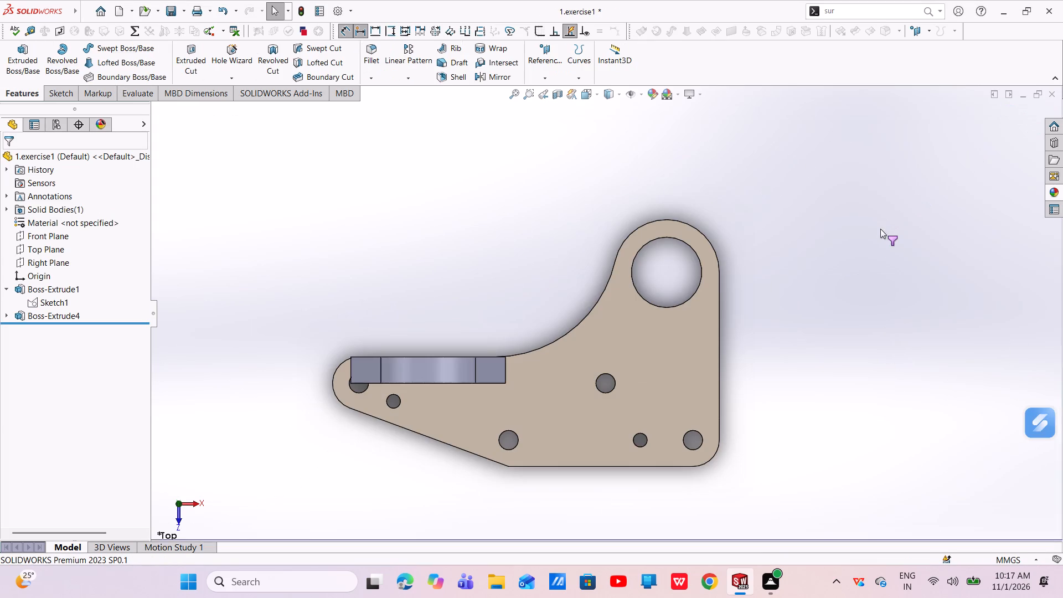
# Examine from several angles how the upright boss meets the plate's straight edge and the start of the concave arc.
pyautogui.scroll(2, 587, 394)
pyautogui.moveTo(560, 385); pyautogui.dragTo(589, 484, button='middle')
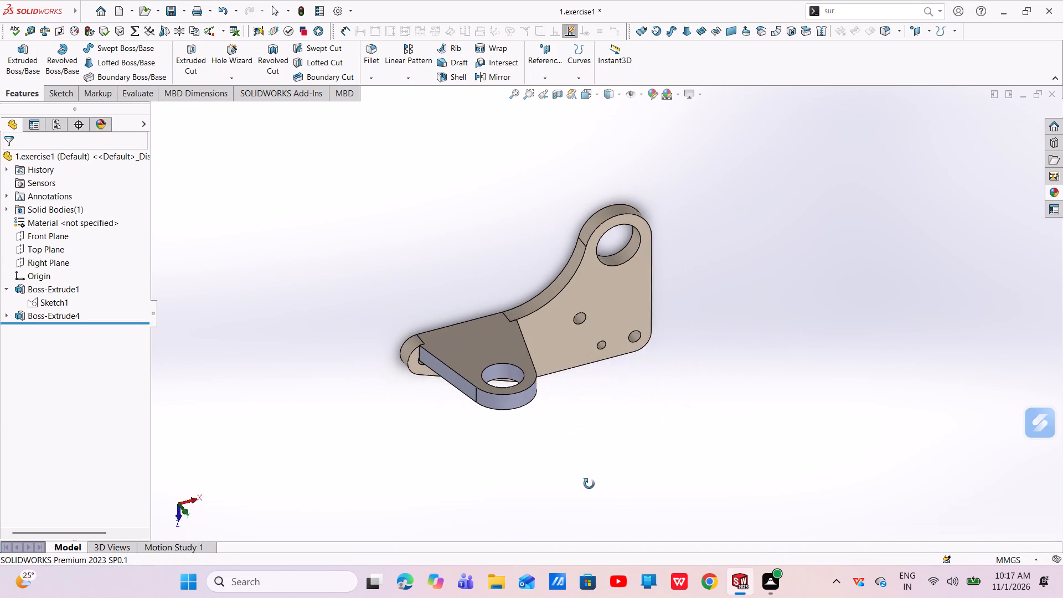
pyautogui.moveTo(589, 484); pyautogui.dragTo(589, 484, button='middle')
pyautogui.scroll(-4, 525, 353)
pyautogui.scroll(-1, 548, 285)
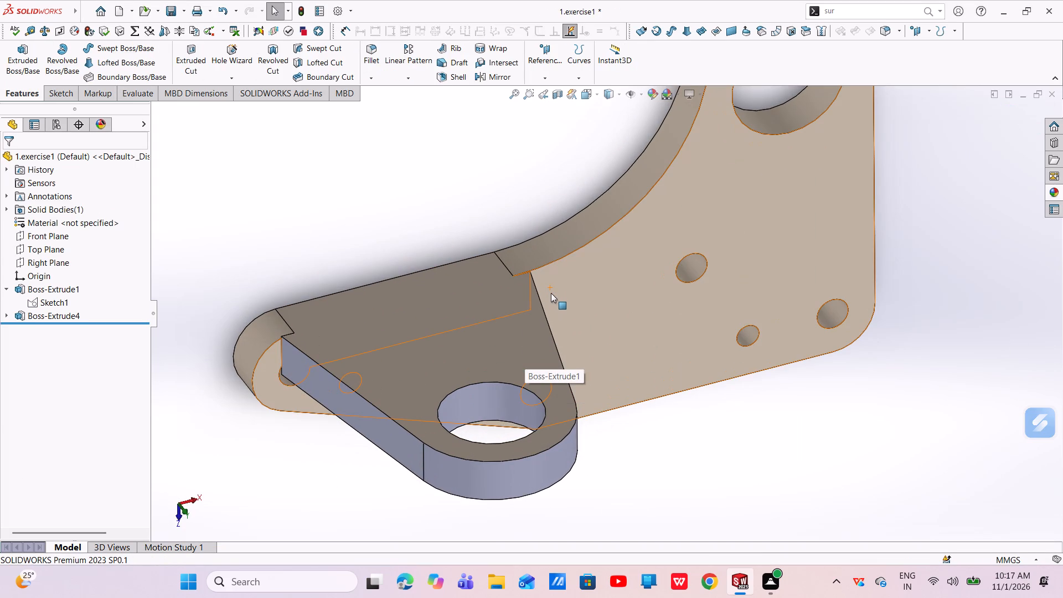
pyautogui.scroll(4, 575, 305)
pyautogui.moveTo(605, 316); pyautogui.dragTo(782, 390, button='middle')
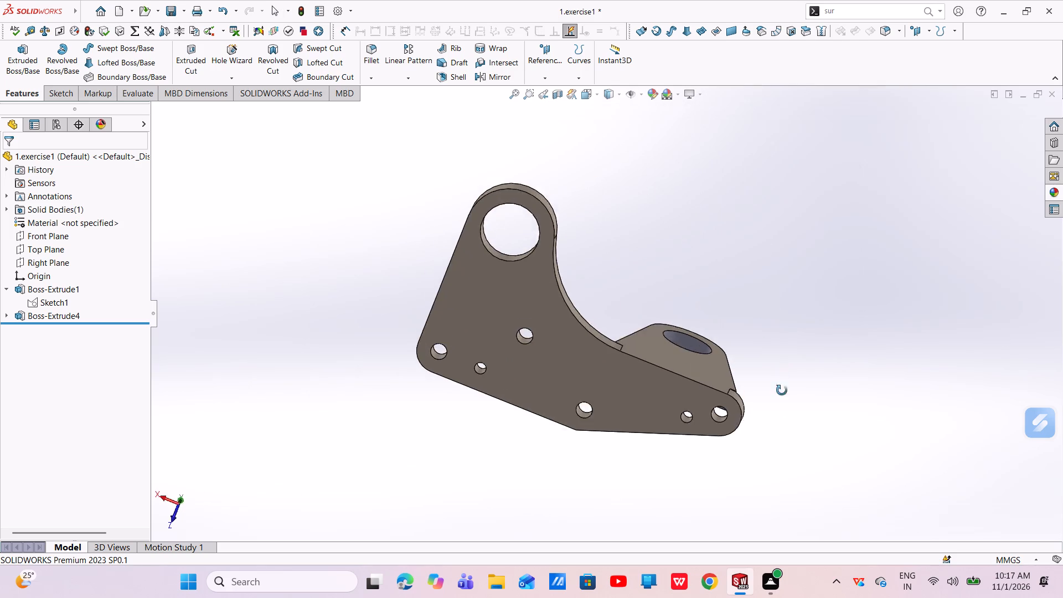
pyautogui.moveTo(782, 390); pyautogui.dragTo(786, 430, button='middle')
pyautogui.scroll(3, 430, 319)
pyautogui.moveTo(528, 301); pyautogui.dragTo(525, 392, button='middle')
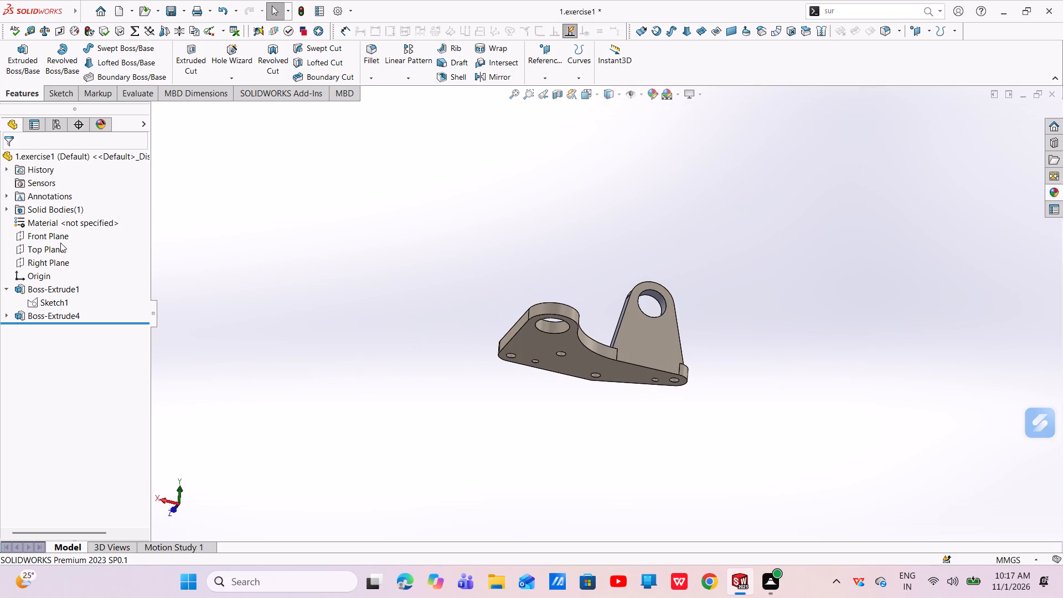
# In the upright boss's sketch, set the centreline's horizontal distance from the origin to 156 mm and exit the sketch.
pyautogui.click(3, 316)
pyautogui.click(7, 313)
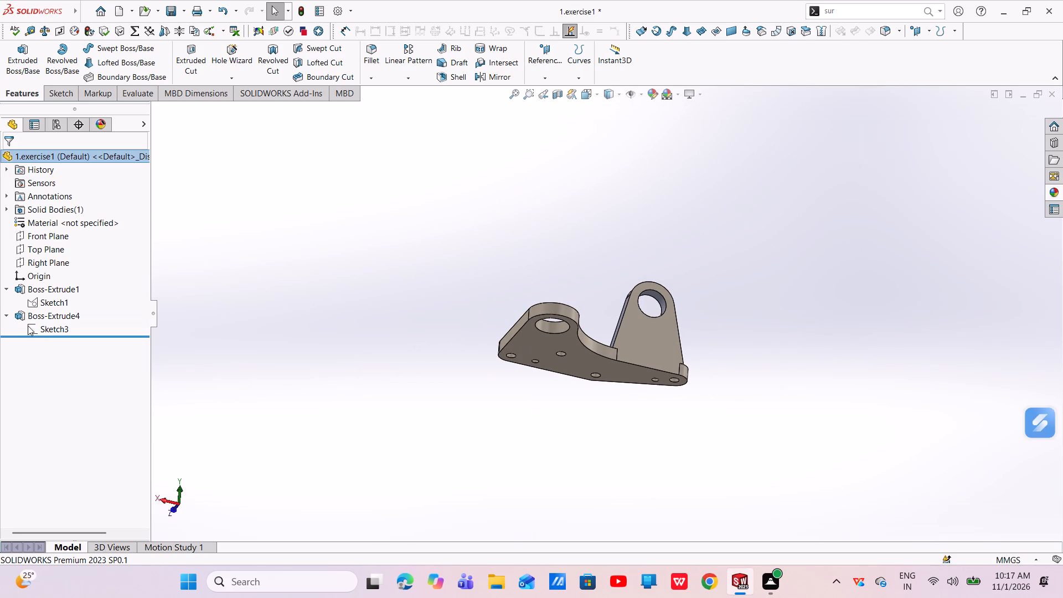
pyautogui.click(54, 332)
pyautogui.click(68, 298)
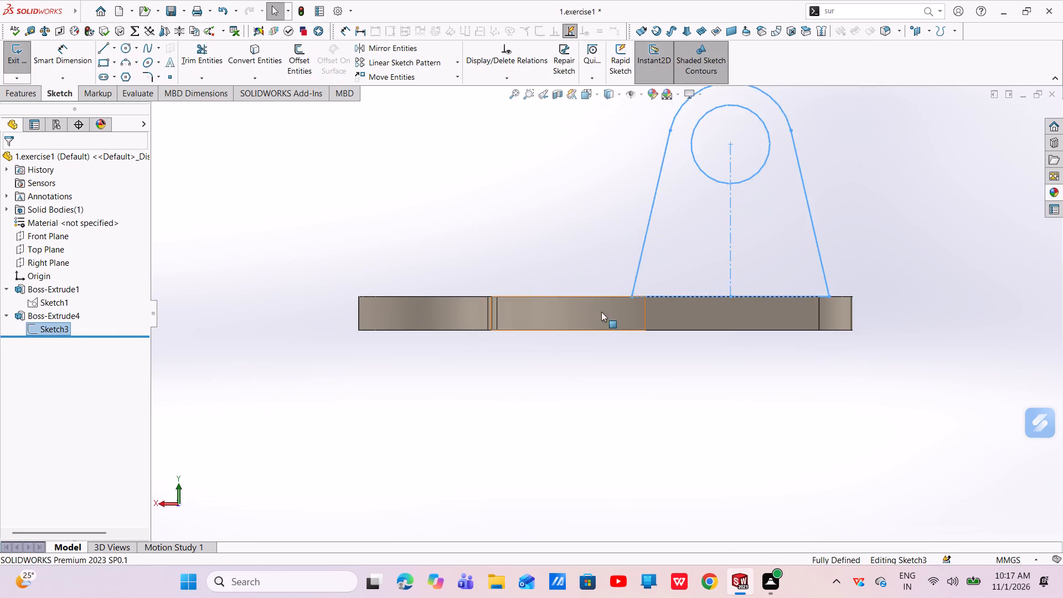
pyautogui.scroll(-4, 669, 283)
pyautogui.scroll(5, 671, 283)
pyautogui.click(609, 413)
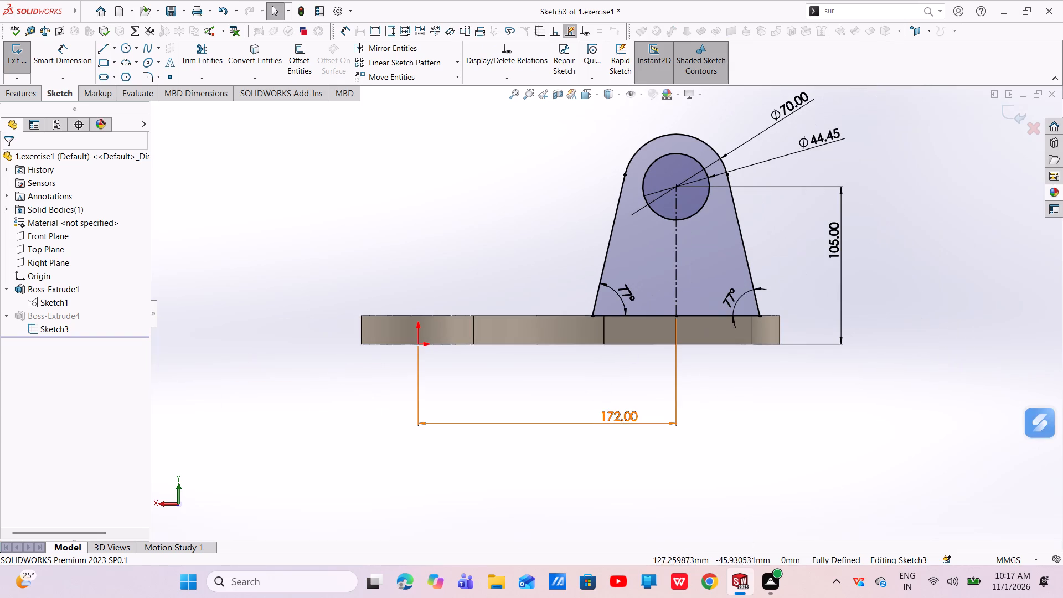
pyautogui.click(611, 417)
pyautogui.press('BackSpace')
pyautogui.press('1')
pyautogui.press('5')
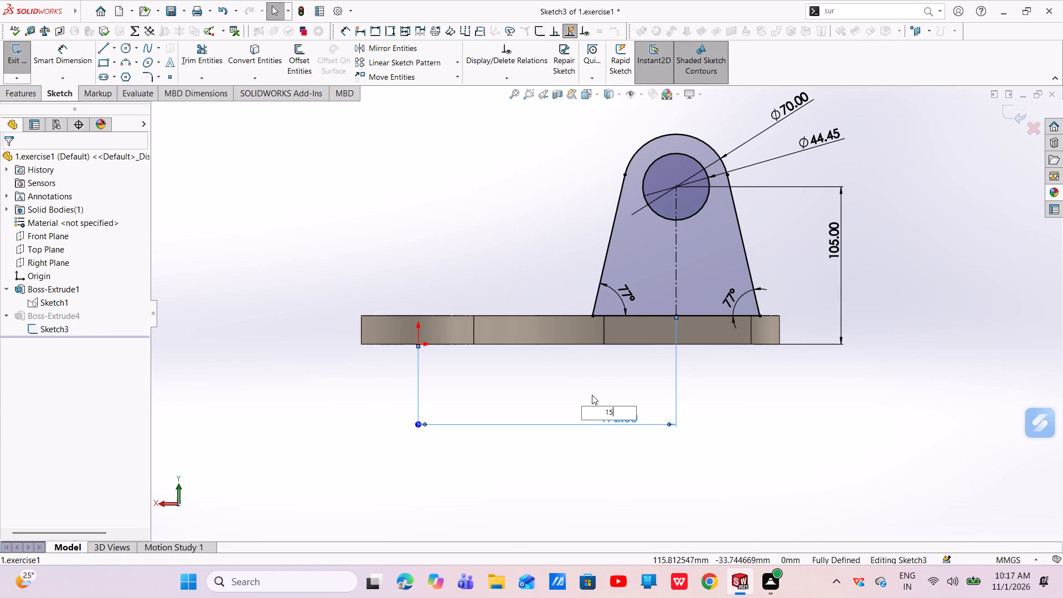
pyautogui.press('6')
pyautogui.press('Return')
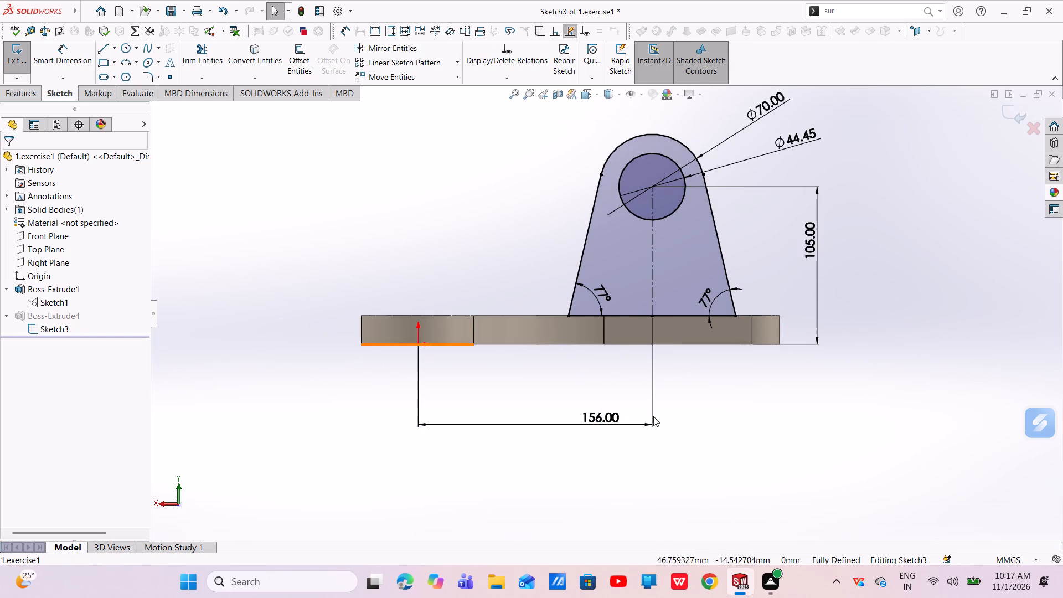
pyautogui.moveTo(724, 389); pyautogui.dragTo(739, 495, button='middle')
pyautogui.scroll(-1, 732, 417)
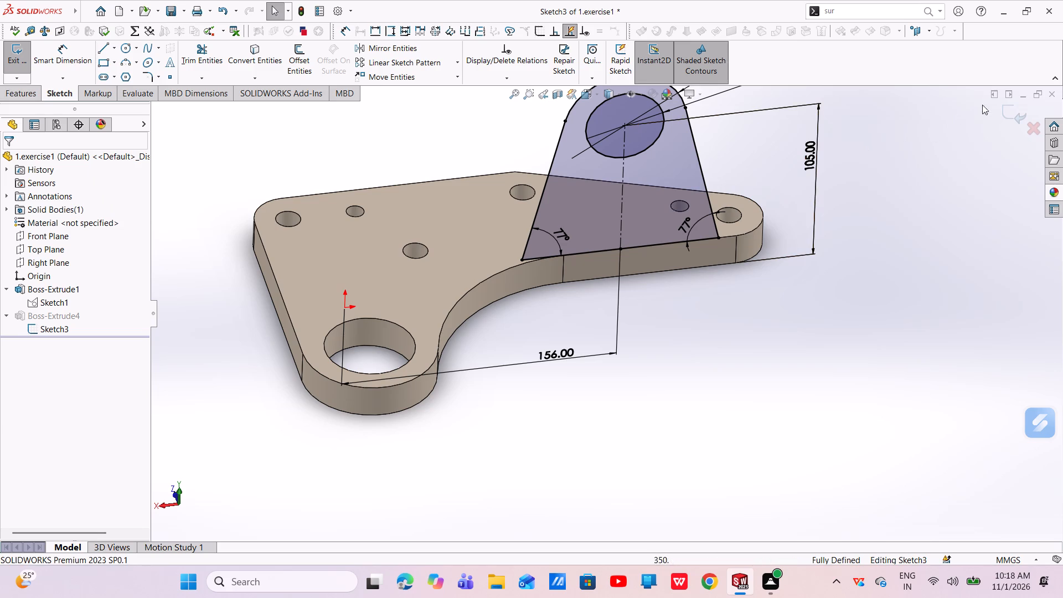
pyautogui.click(1002, 111)
# Check the junction of the upright boss and the concave arc, and reopen the plate's sketch for editing.
pyautogui.scroll(-5, 563, 249)
pyautogui.scroll(6, 561, 250)
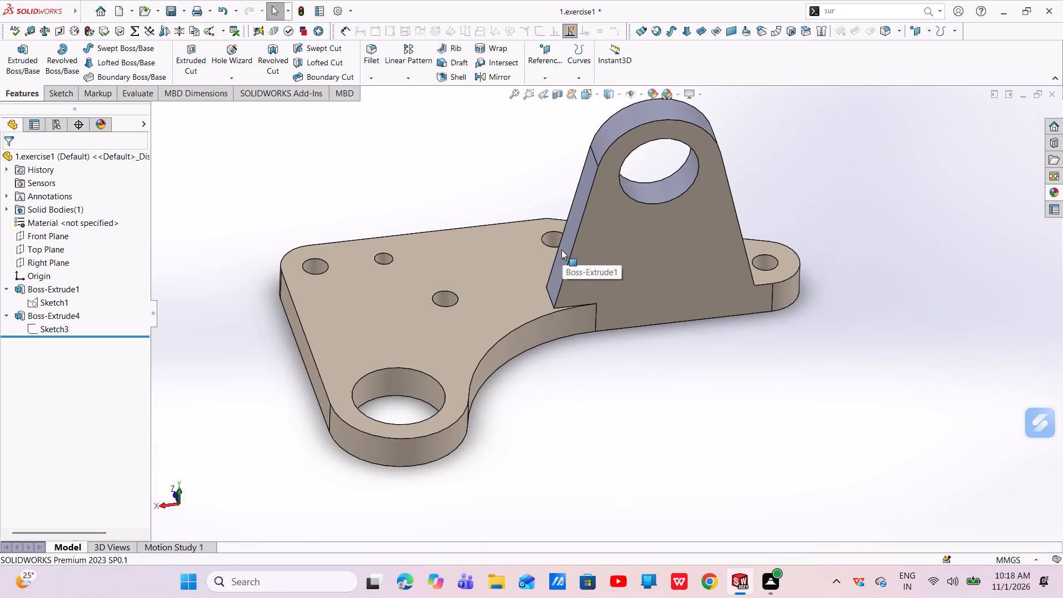
pyautogui.moveTo(569, 297); pyautogui.dragTo(555, 365, button='middle')
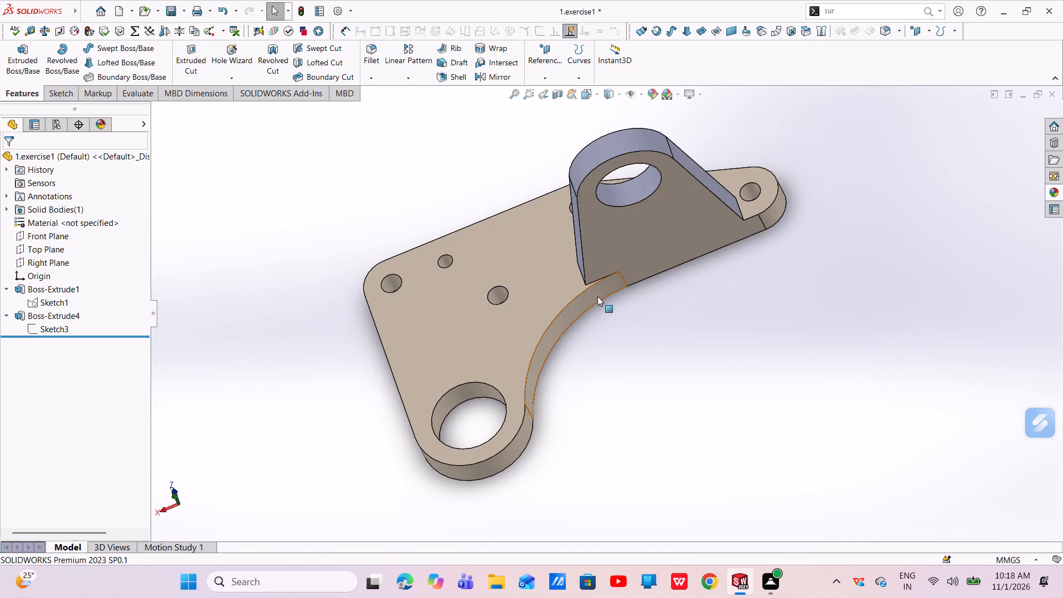
pyautogui.moveTo(642, 285); pyautogui.dragTo(658, 240, button='middle')
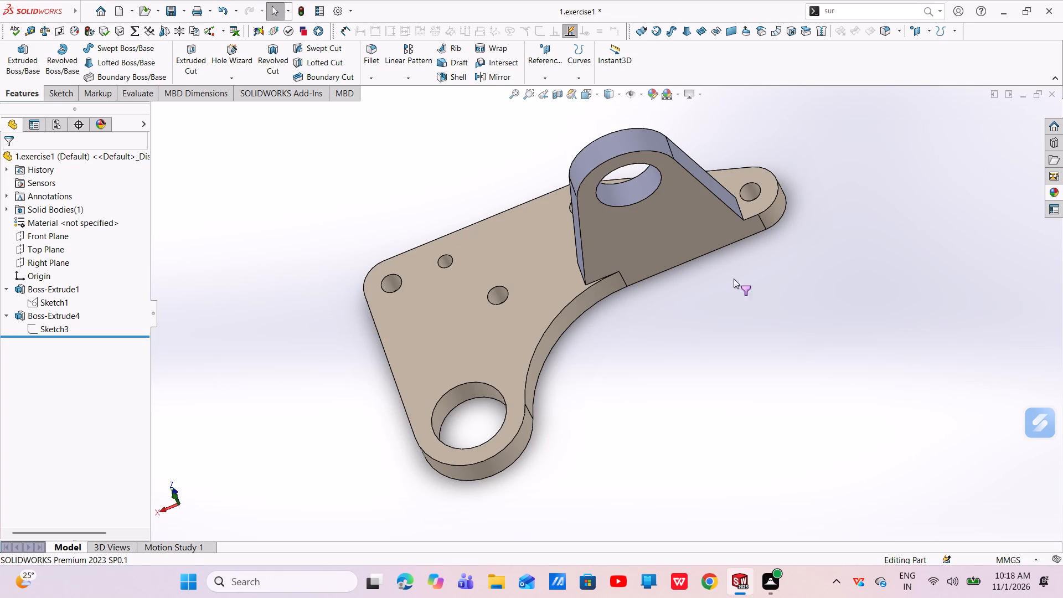
pyautogui.click(60, 302)
pyautogui.click(75, 266)
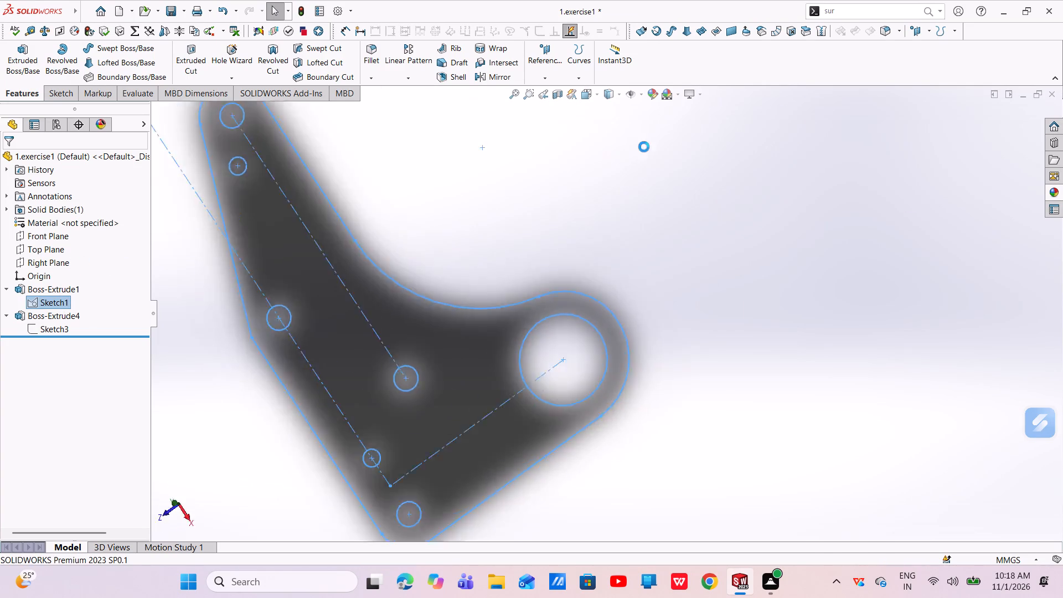
pyautogui.scroll(2, 591, 343)
pyautogui.scroll(-2, 527, 374)
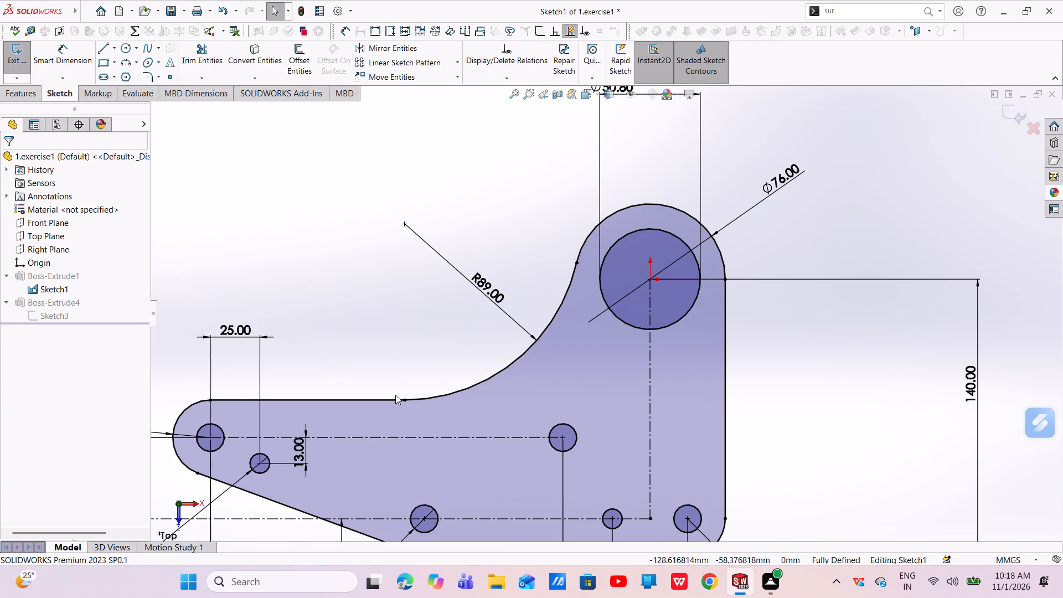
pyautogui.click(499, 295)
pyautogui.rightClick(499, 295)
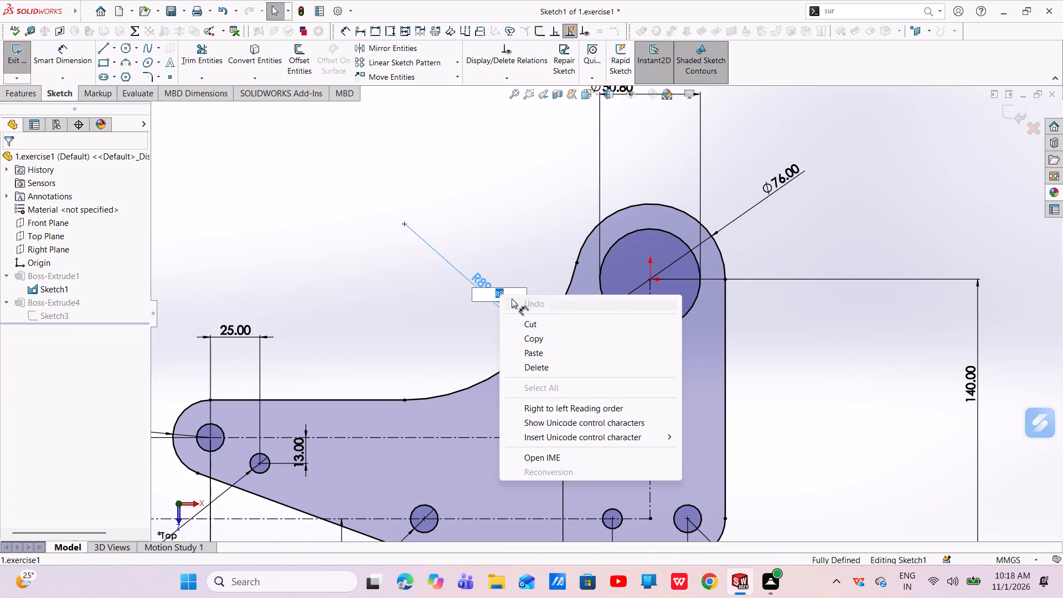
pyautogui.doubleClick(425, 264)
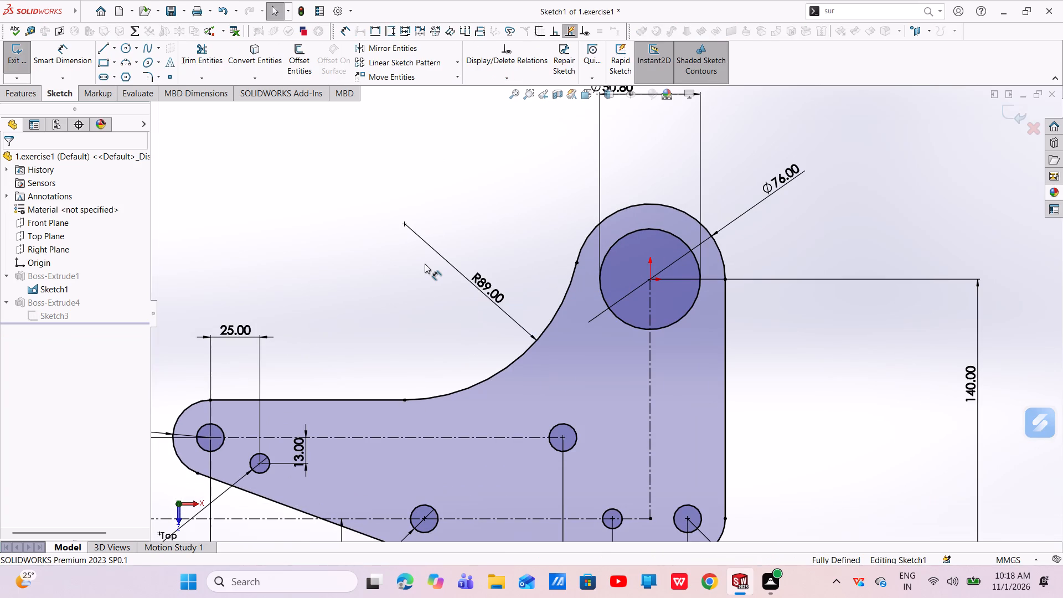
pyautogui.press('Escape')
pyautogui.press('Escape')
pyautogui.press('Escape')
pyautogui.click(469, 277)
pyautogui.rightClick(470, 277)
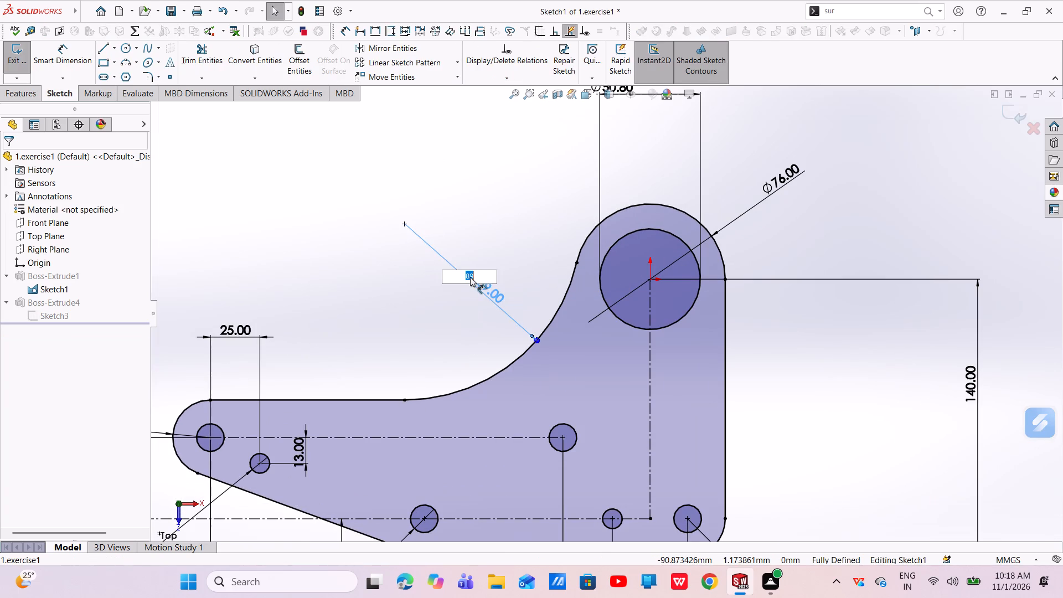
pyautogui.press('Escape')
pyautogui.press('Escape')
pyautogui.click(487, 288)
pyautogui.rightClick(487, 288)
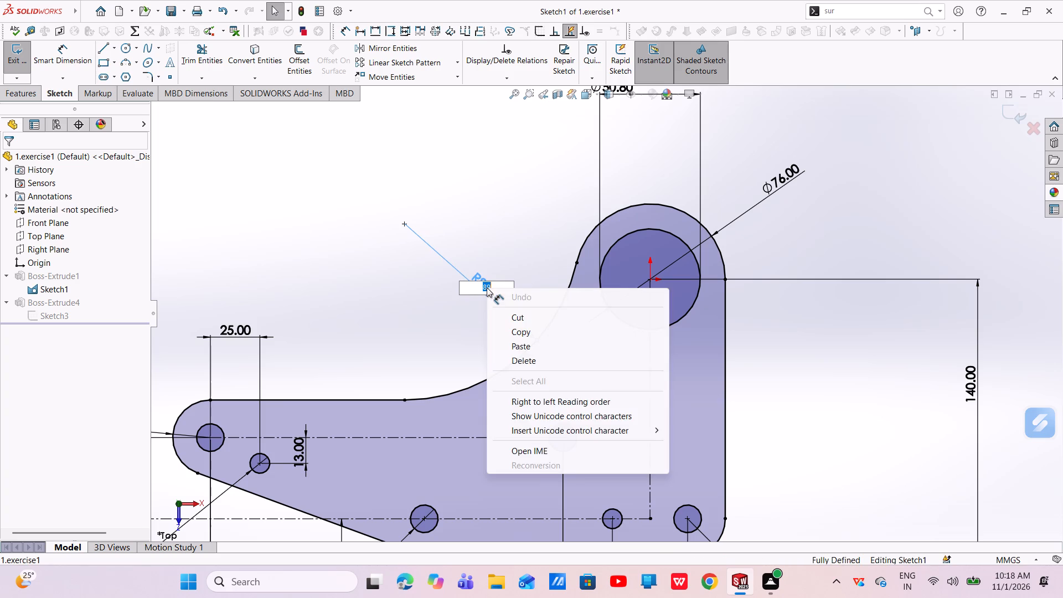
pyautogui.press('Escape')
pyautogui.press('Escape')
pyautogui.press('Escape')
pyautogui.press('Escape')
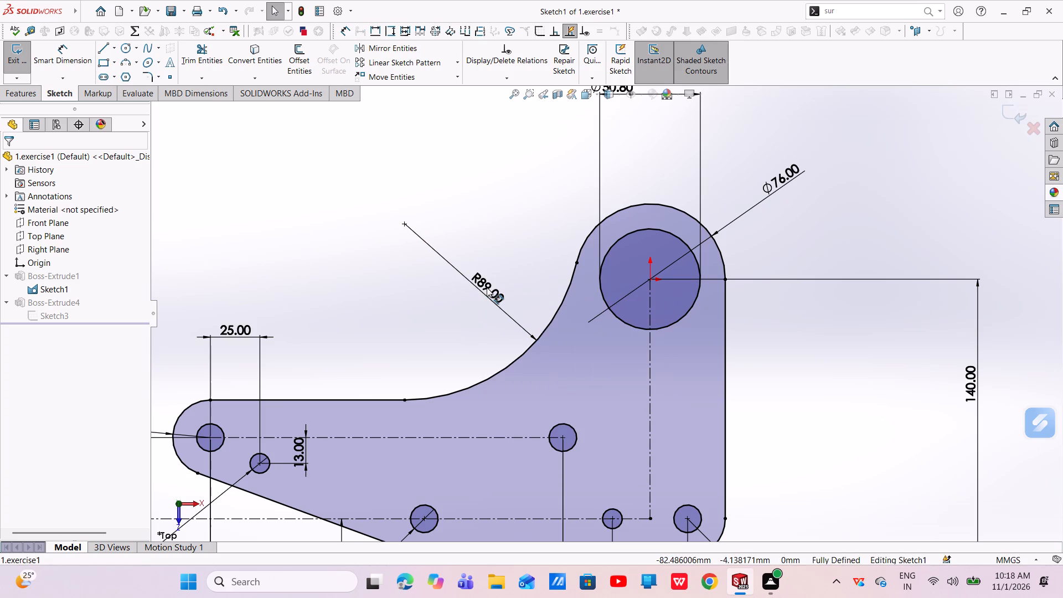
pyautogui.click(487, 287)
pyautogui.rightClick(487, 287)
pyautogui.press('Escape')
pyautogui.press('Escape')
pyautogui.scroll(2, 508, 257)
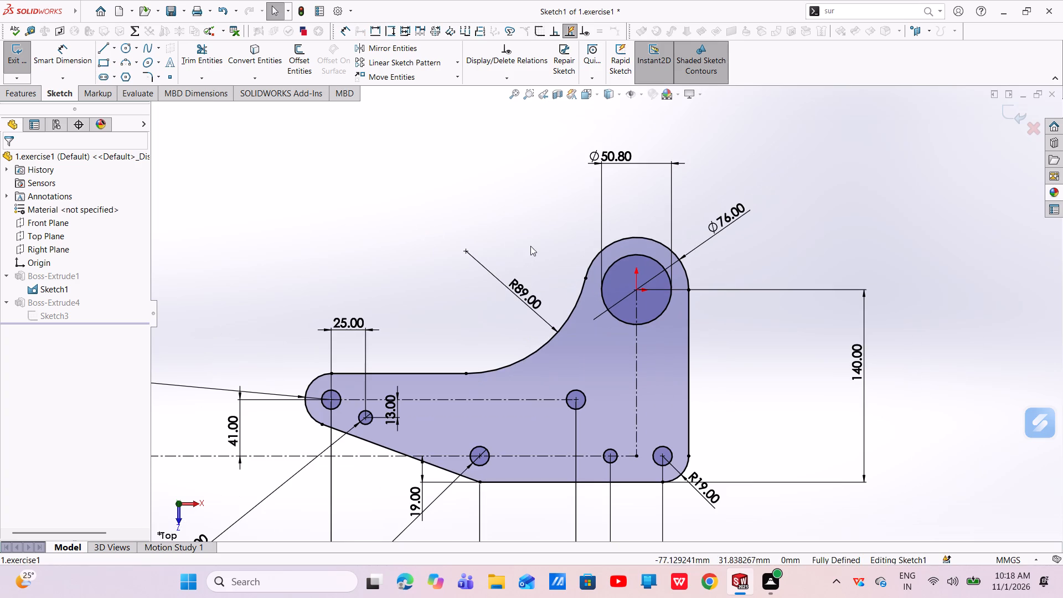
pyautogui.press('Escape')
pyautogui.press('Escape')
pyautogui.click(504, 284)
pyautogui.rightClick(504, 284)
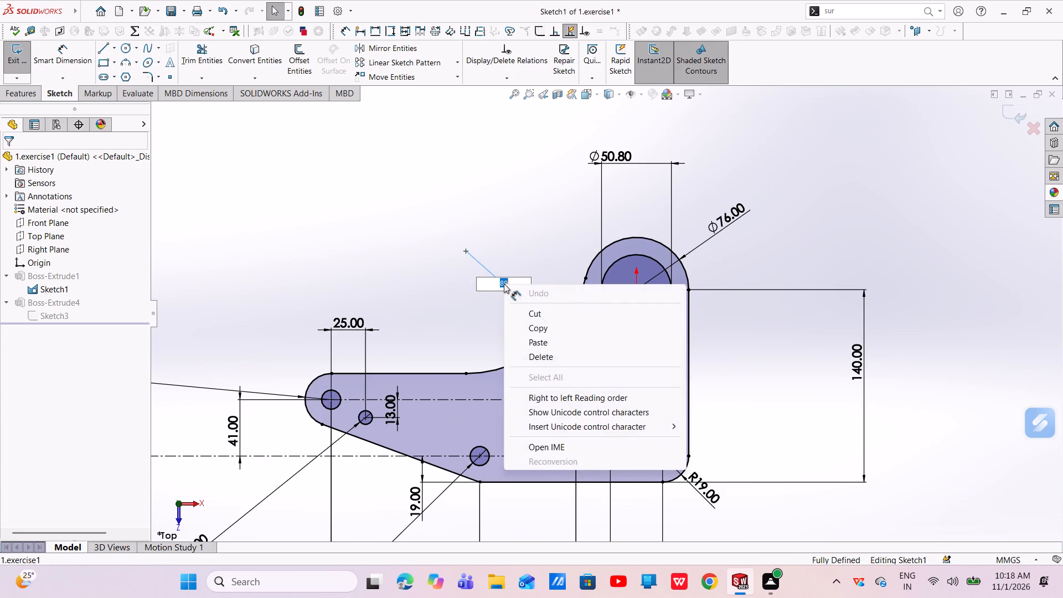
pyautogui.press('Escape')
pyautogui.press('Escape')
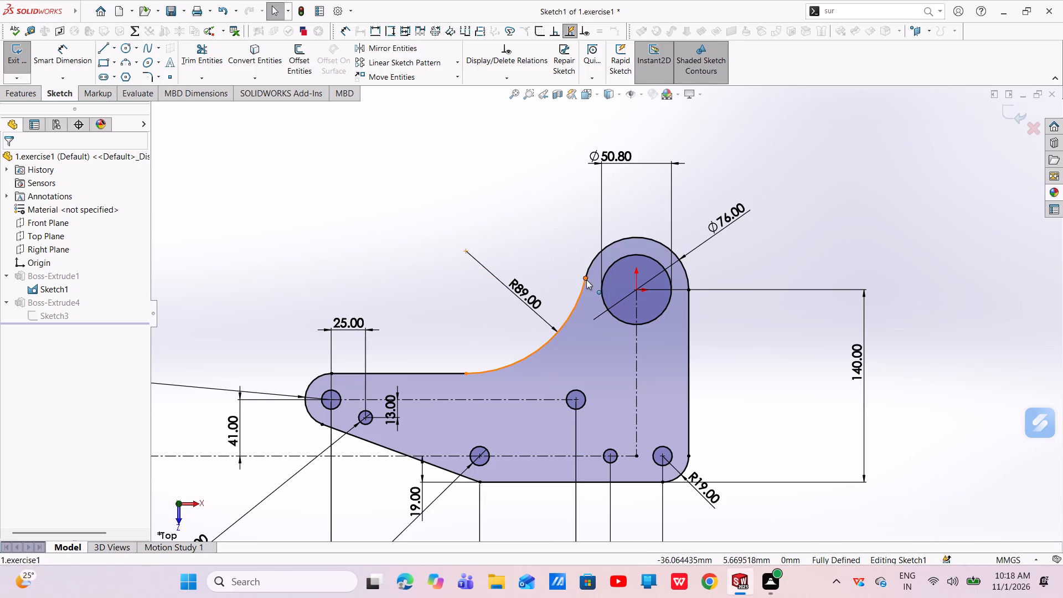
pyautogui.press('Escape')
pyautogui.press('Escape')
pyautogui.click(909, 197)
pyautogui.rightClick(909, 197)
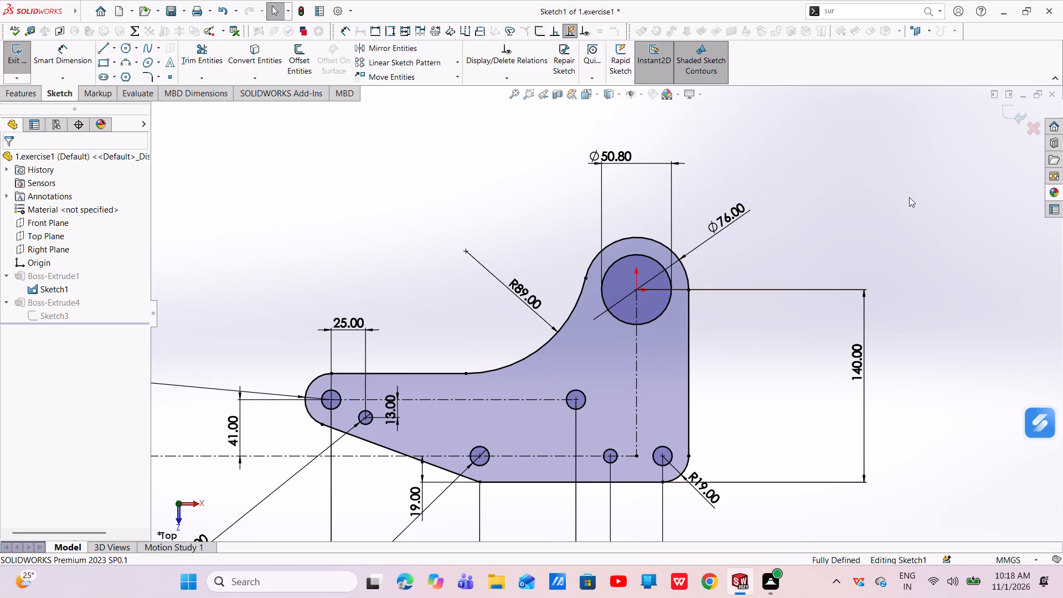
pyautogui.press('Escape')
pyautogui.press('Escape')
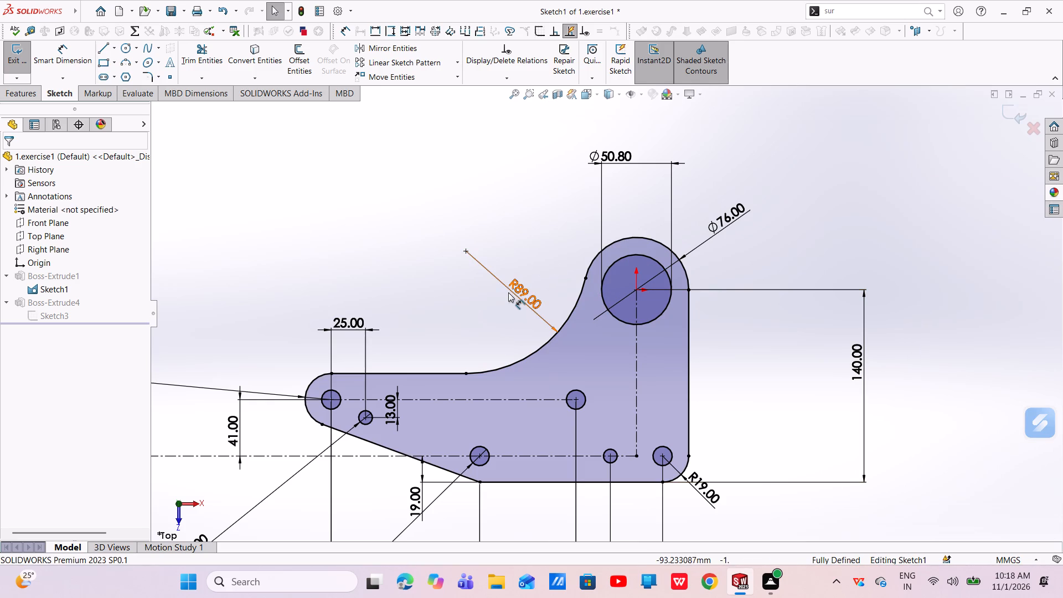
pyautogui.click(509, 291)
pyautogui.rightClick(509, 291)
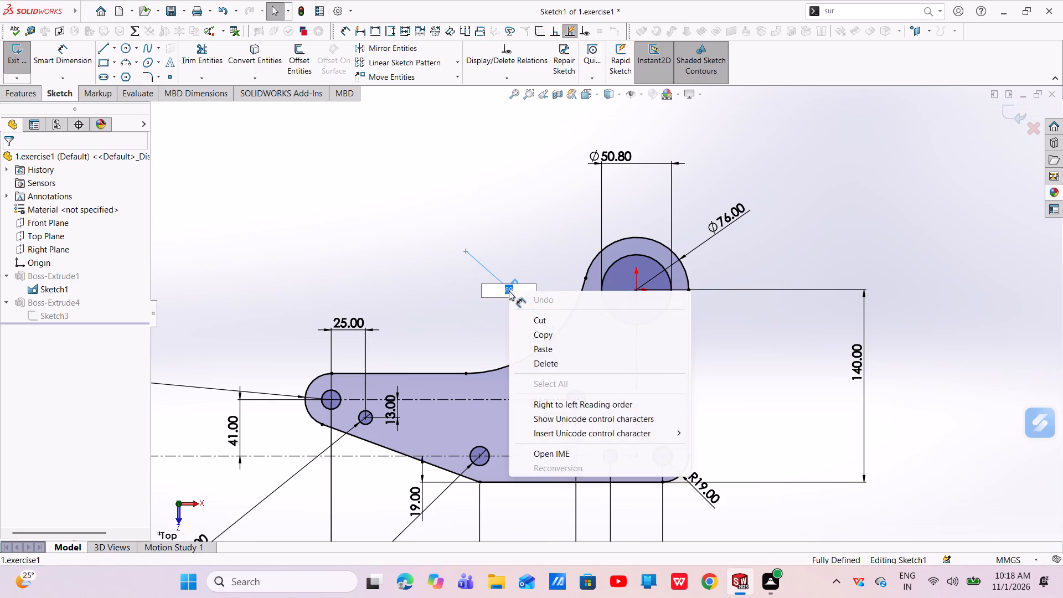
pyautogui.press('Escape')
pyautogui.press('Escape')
# Delete the 89 mm radius dimension from the plate's concave arc.
pyautogui.click(482, 262)
pyautogui.rightClick(482, 262)
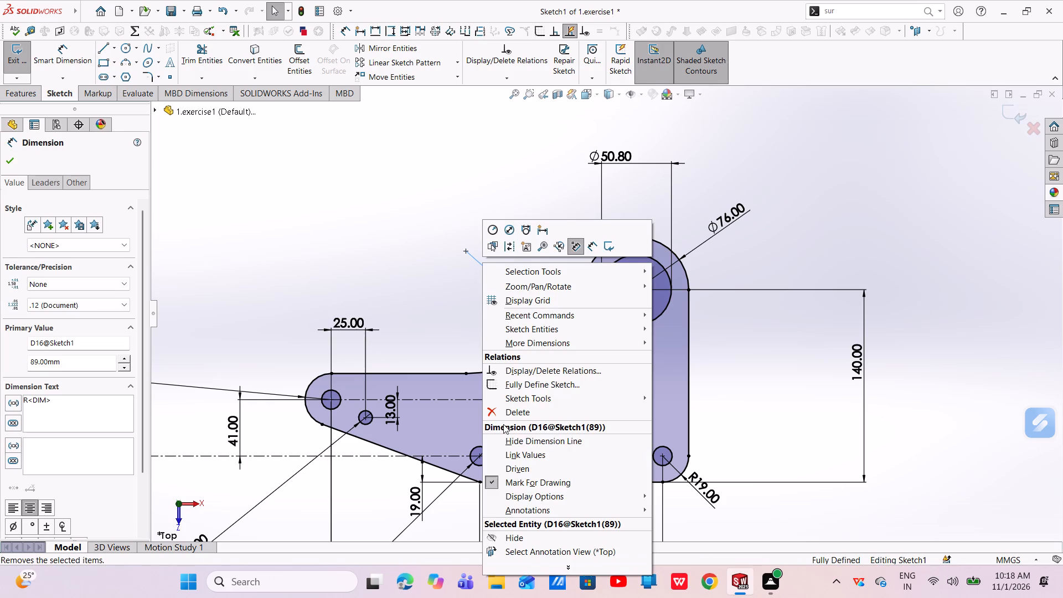
pyautogui.click(502, 410)
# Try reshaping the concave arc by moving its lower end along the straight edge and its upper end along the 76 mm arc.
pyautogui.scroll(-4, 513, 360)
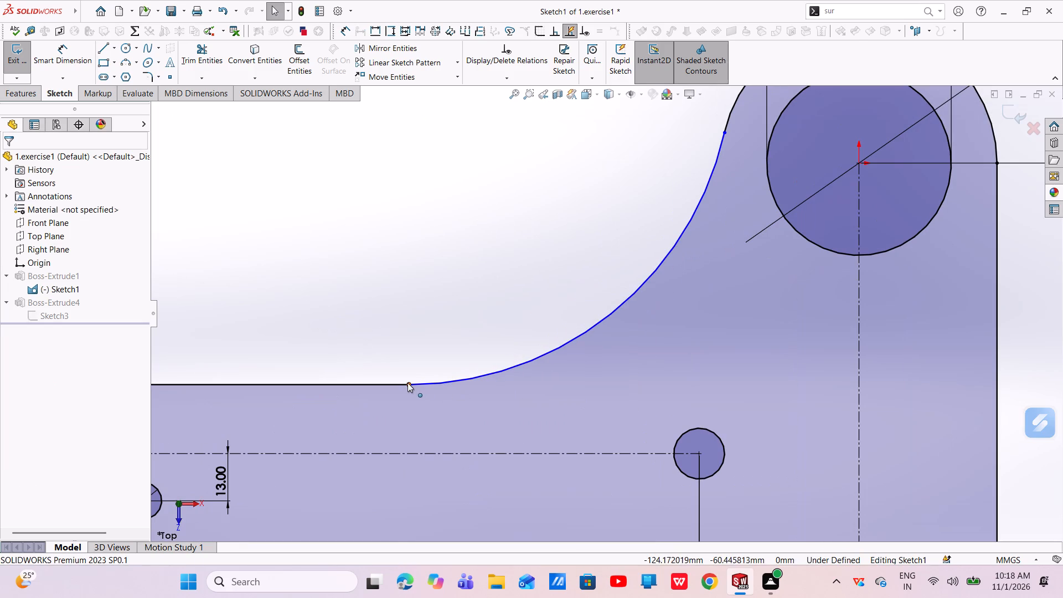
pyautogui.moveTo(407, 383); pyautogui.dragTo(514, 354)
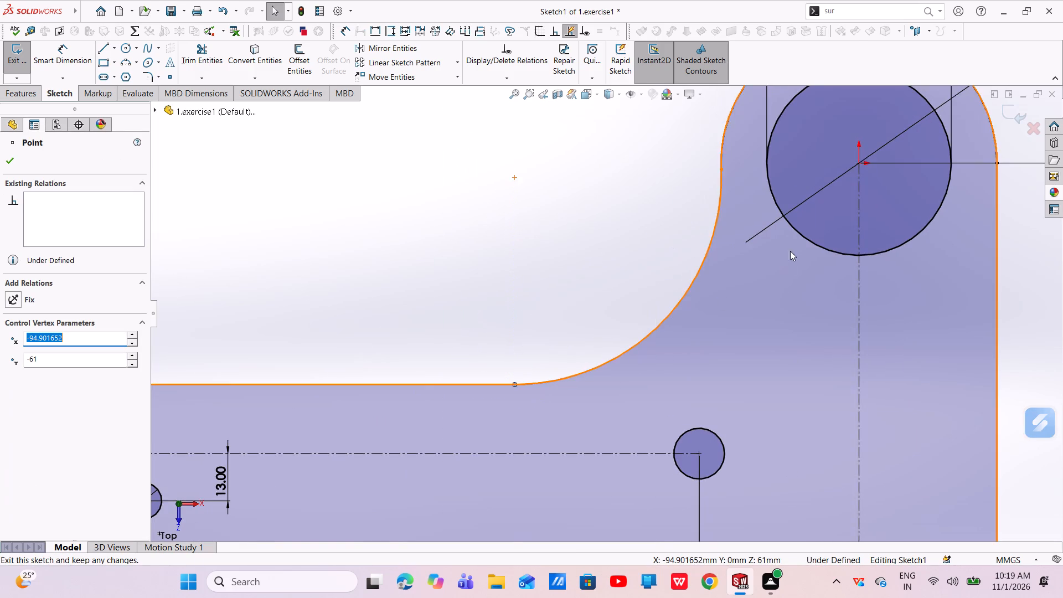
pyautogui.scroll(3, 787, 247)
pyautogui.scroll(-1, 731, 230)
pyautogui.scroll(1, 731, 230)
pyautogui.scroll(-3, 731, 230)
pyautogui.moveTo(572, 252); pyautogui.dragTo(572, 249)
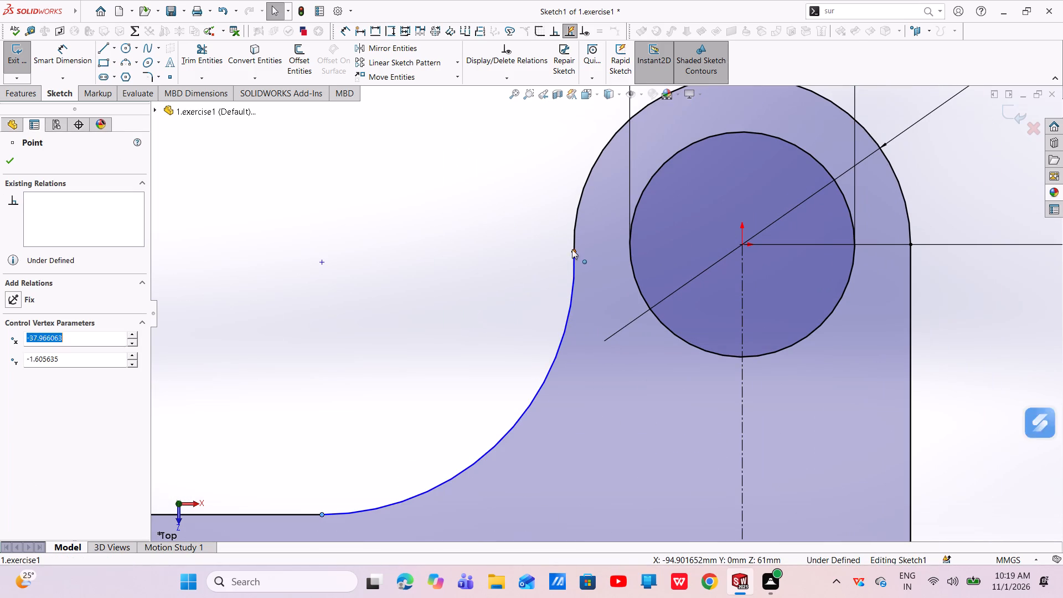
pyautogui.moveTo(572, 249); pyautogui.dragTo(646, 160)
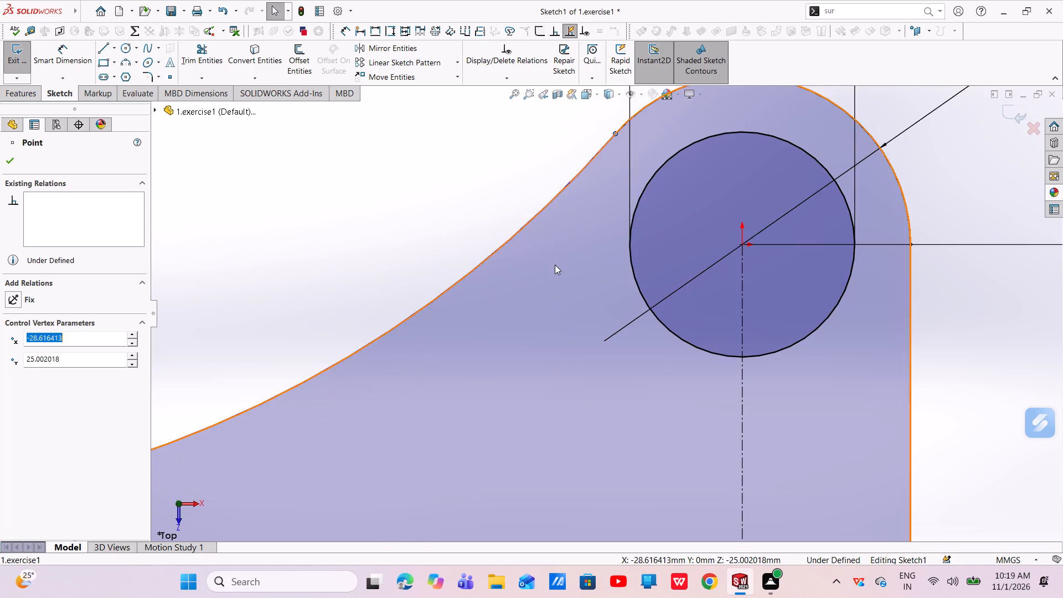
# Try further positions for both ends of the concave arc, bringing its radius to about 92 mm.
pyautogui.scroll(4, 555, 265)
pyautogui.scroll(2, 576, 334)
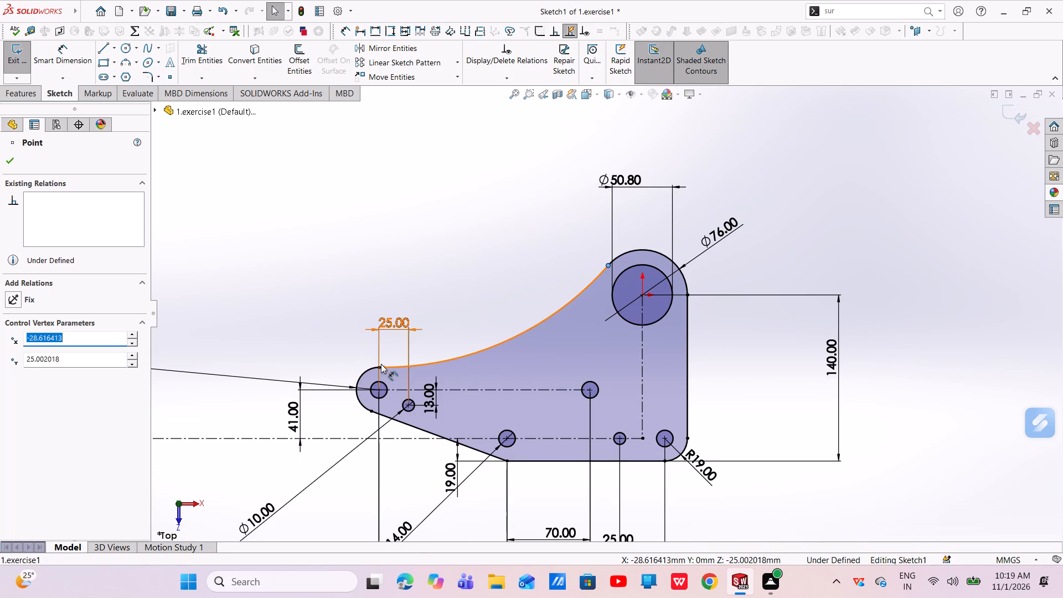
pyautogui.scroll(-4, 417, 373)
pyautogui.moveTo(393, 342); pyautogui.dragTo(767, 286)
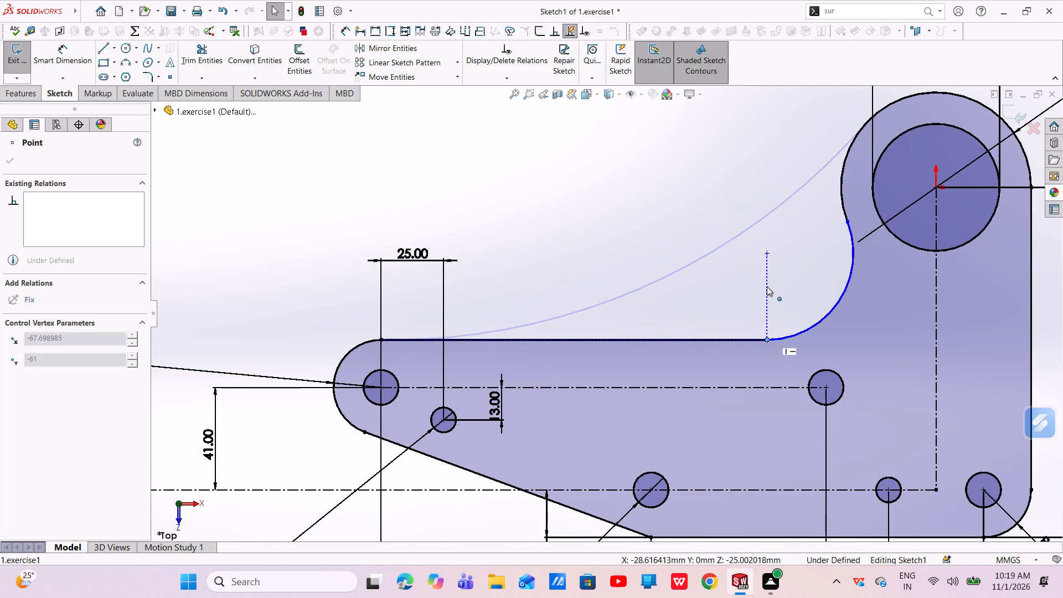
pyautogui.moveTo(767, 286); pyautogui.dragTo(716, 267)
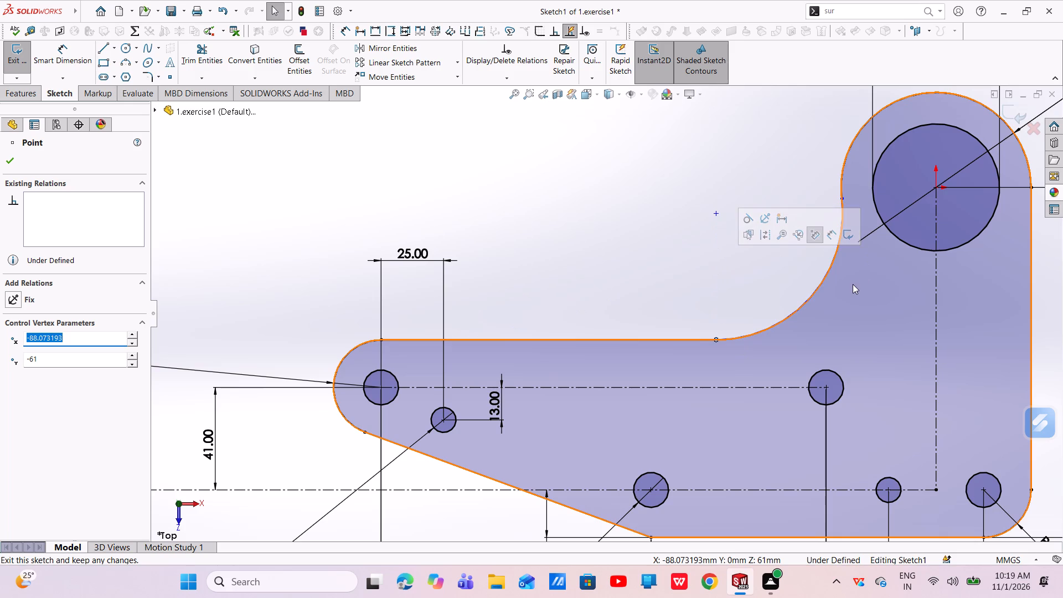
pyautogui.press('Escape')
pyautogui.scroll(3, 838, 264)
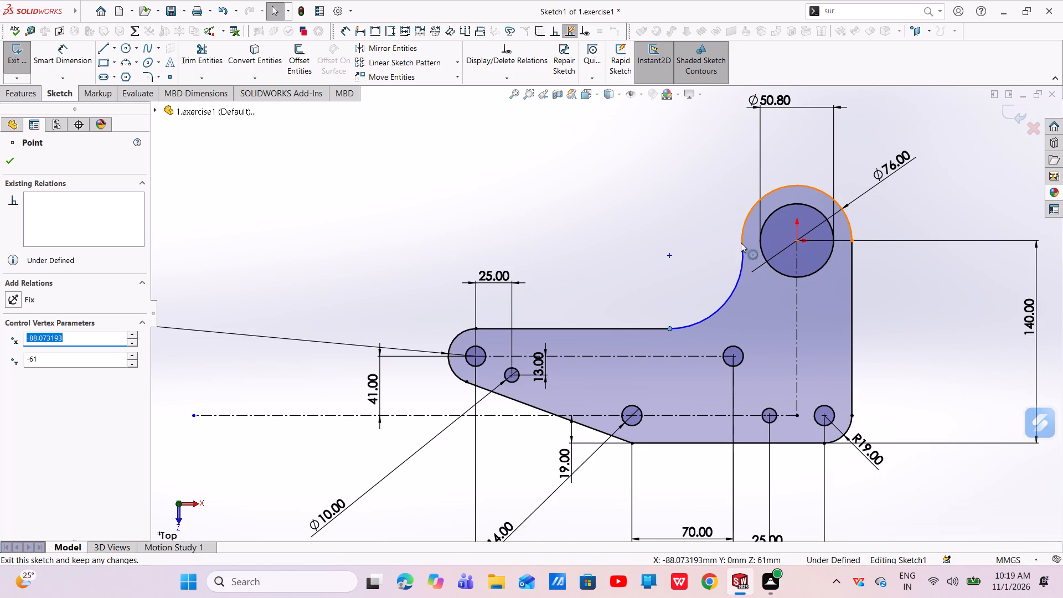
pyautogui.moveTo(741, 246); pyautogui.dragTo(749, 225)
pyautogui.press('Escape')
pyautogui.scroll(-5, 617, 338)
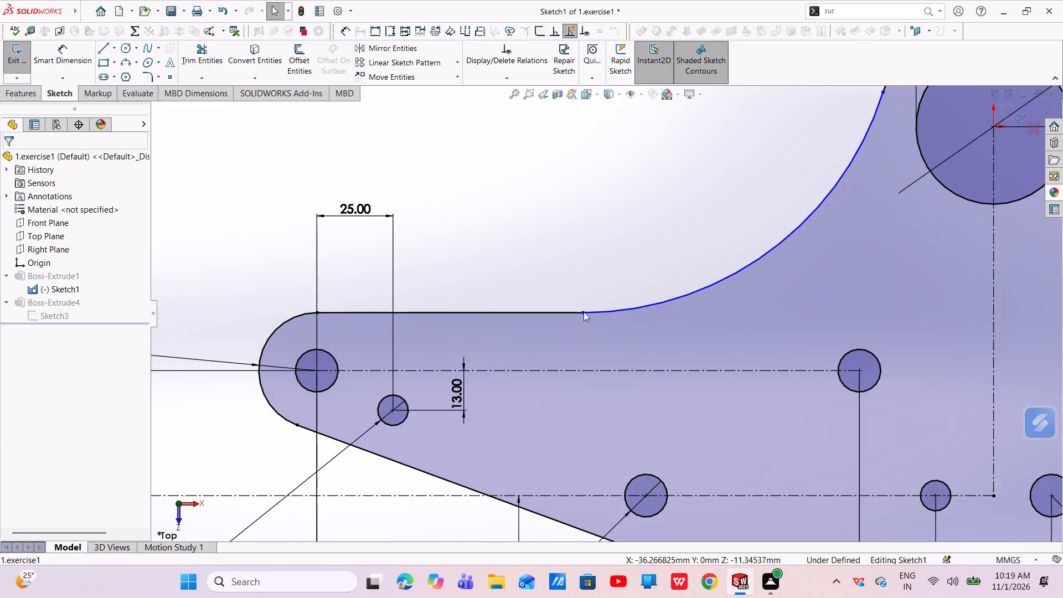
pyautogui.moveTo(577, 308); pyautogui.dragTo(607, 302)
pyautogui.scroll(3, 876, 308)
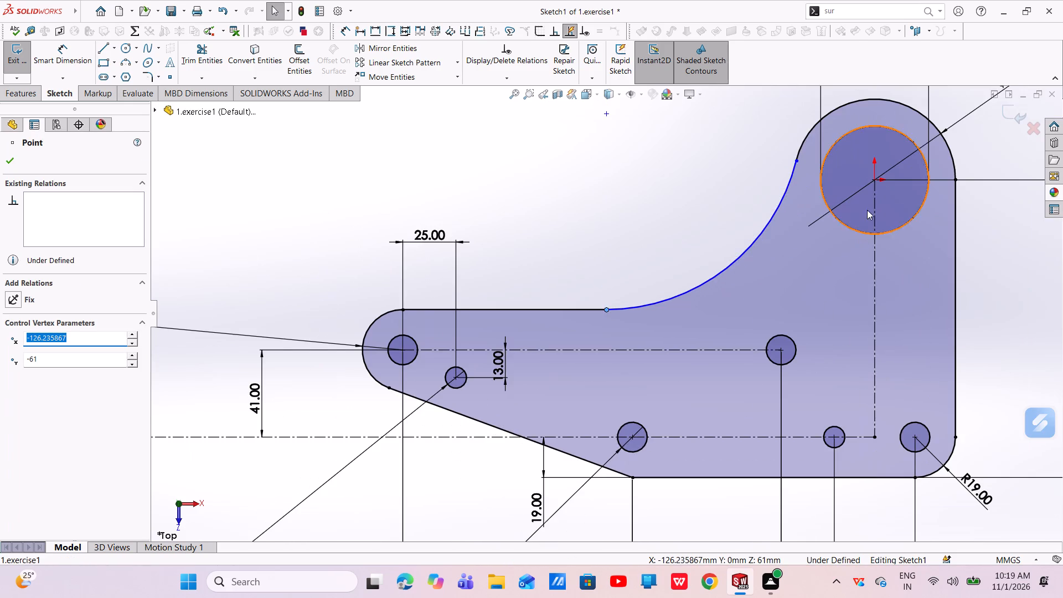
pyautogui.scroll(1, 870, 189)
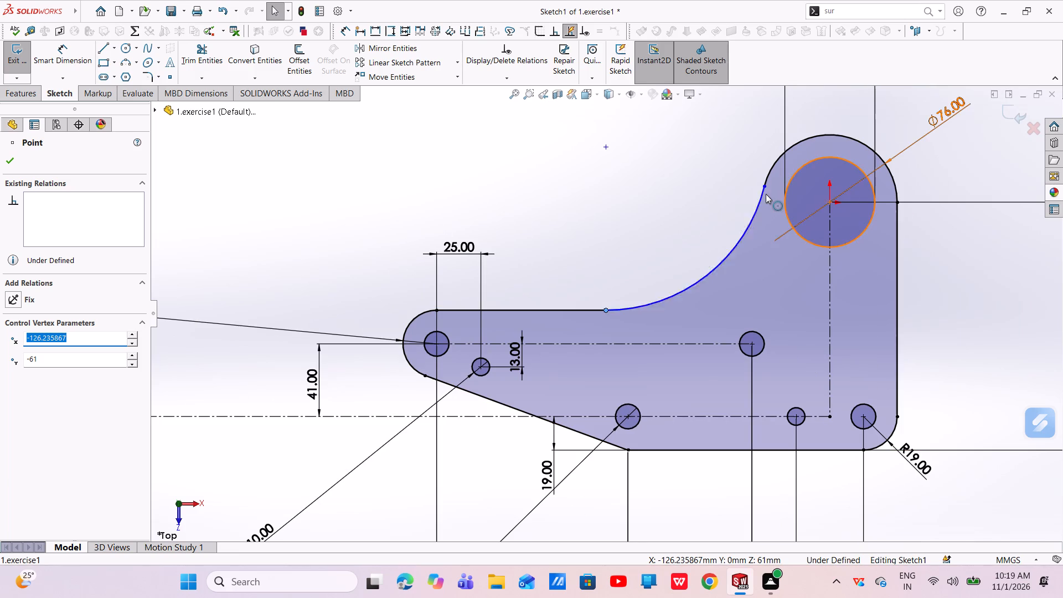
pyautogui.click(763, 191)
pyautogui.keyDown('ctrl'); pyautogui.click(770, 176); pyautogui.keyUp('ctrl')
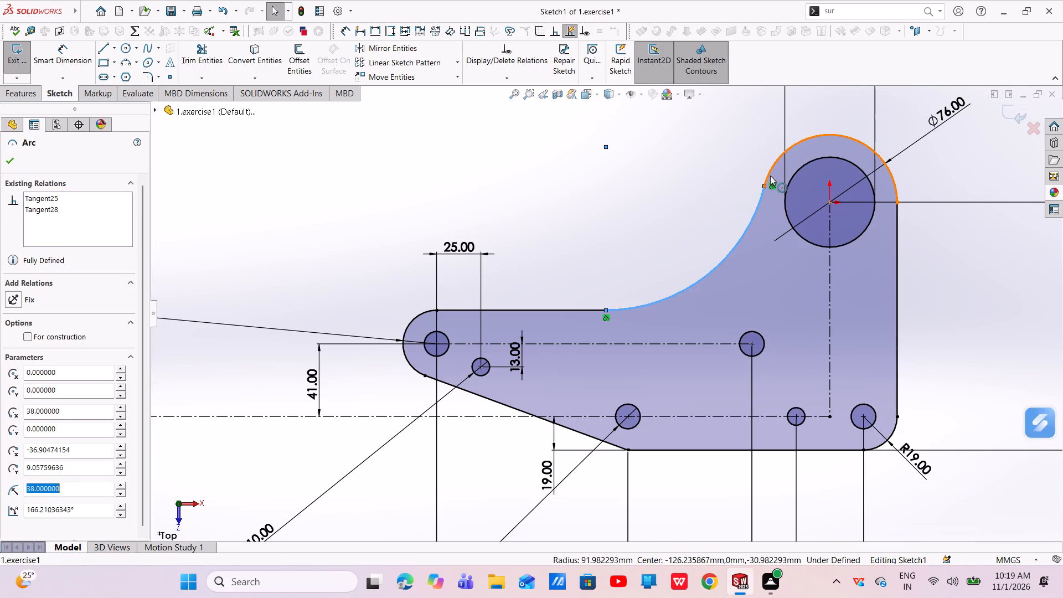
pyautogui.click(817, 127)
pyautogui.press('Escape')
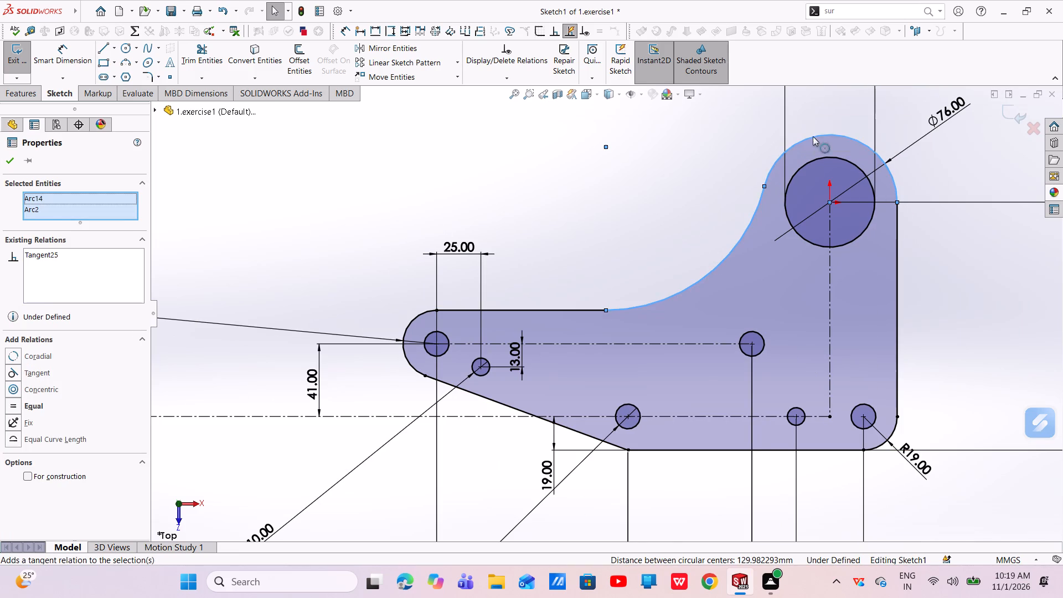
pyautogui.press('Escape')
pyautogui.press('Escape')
# Move the concave arc's lower end along the straight edge to about 106.5 mm horizontally from the origin and exit the sketch.
pyautogui.moveTo(606, 310); pyautogui.dragTo(629, 306)
pyautogui.press('Escape')
pyautogui.press('Escape')
pyautogui.press('Escape')
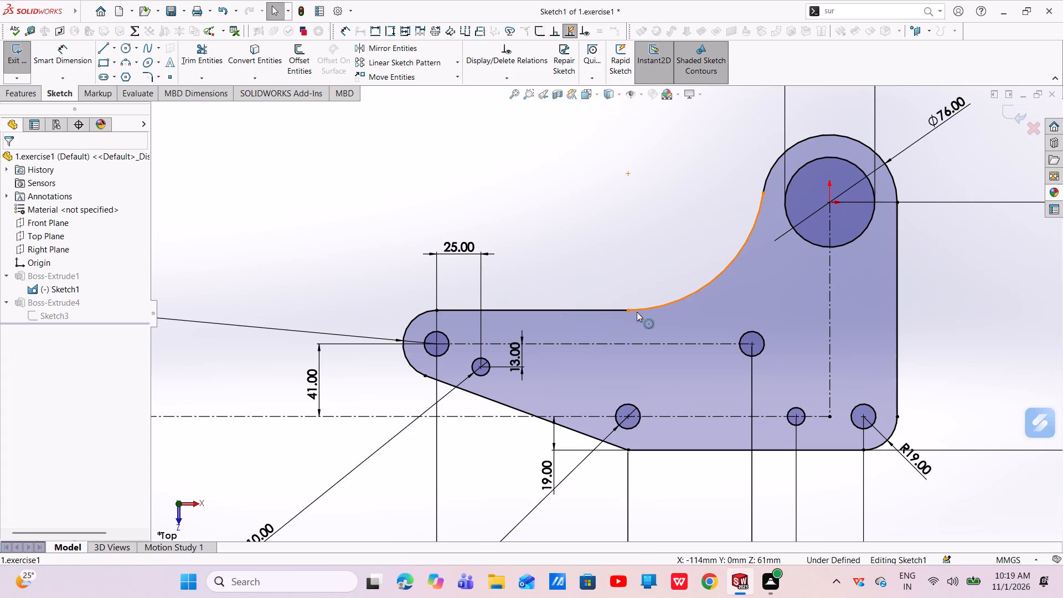
pyautogui.moveTo(628, 310); pyautogui.dragTo(641, 305)
pyautogui.press('Escape')
pyautogui.press('Escape')
pyautogui.press('Escape')
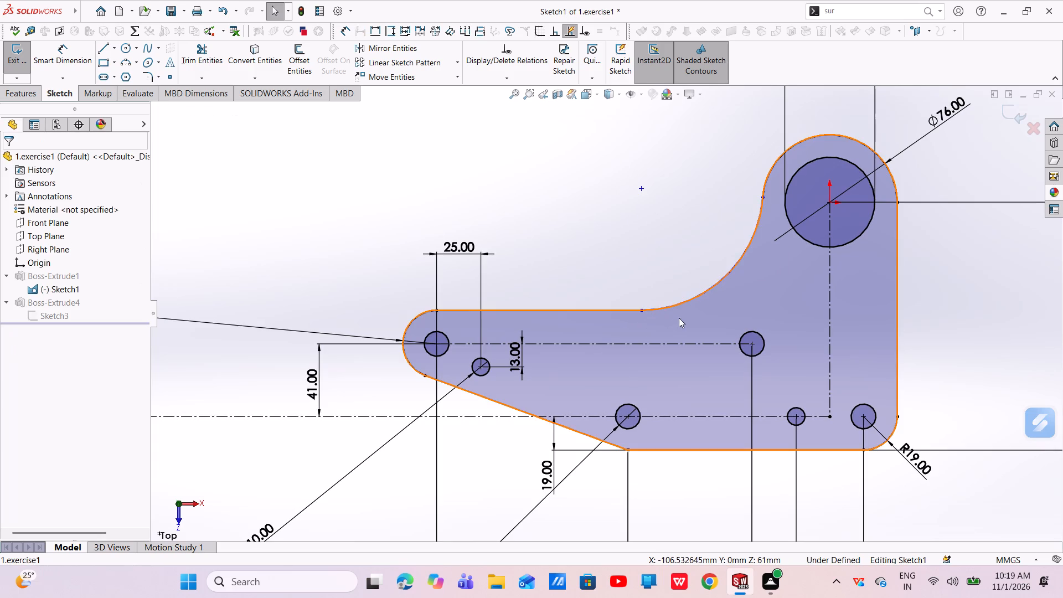
pyautogui.scroll(3, 711, 312)
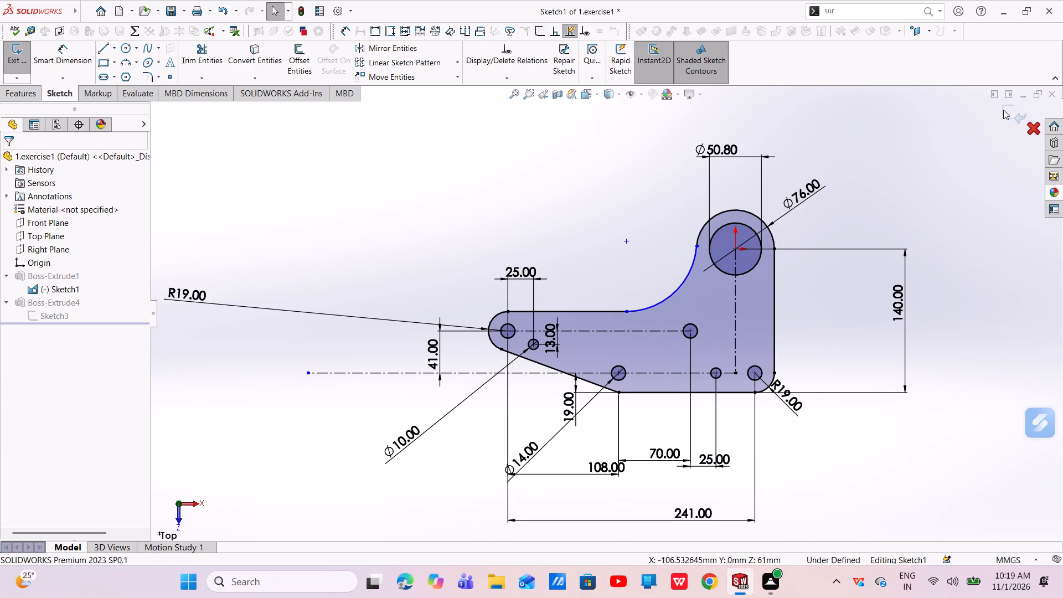
pyautogui.click(1003, 110)
# Examine from several angles how the upright boss meets the start of the reshaped concave arc.
pyautogui.scroll(3, 756, 283)
pyautogui.moveTo(684, 305); pyautogui.dragTo(800, 246, button='middle')
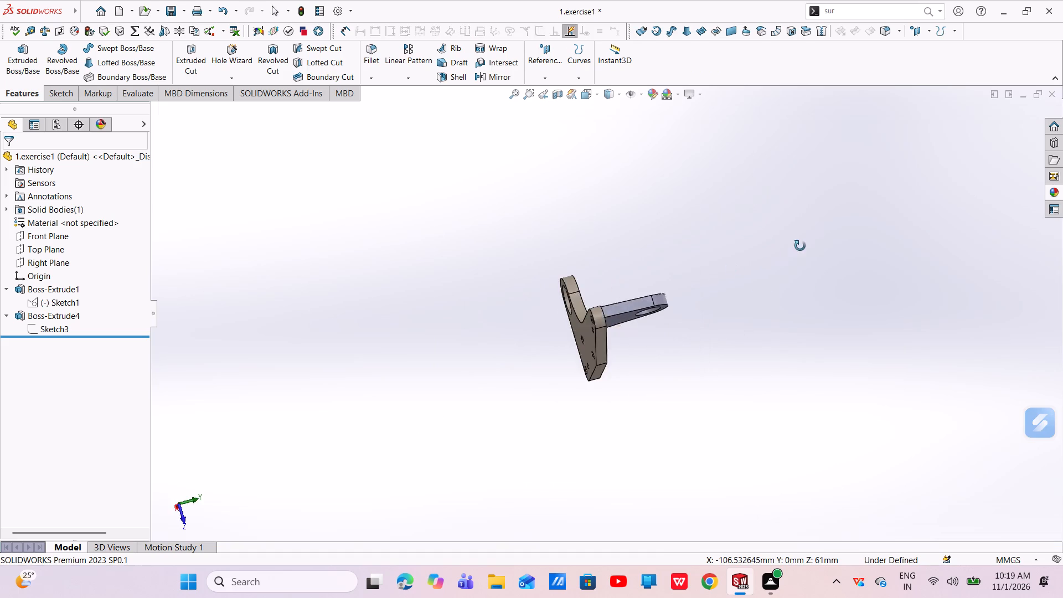
pyautogui.moveTo(800, 246); pyautogui.dragTo(740, 442, button='middle')
pyautogui.scroll(-3, 529, 319)
pyautogui.moveTo(693, 313); pyautogui.dragTo(722, 335, button='middle')
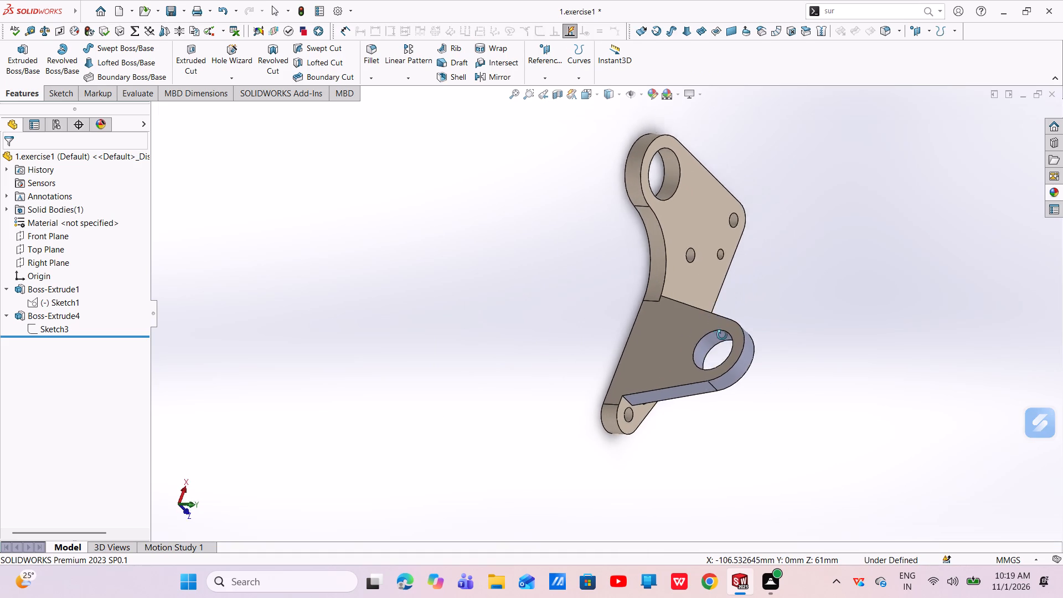
pyautogui.moveTo(722, 335); pyautogui.dragTo(735, 371, button='middle')
pyautogui.moveTo(729, 388); pyautogui.dragTo(719, 408, button='middle')
pyautogui.scroll(-8, 644, 255)
pyautogui.scroll(-1, 699, 359)
pyautogui.moveTo(699, 368); pyautogui.dragTo(677, 364, button='middle')
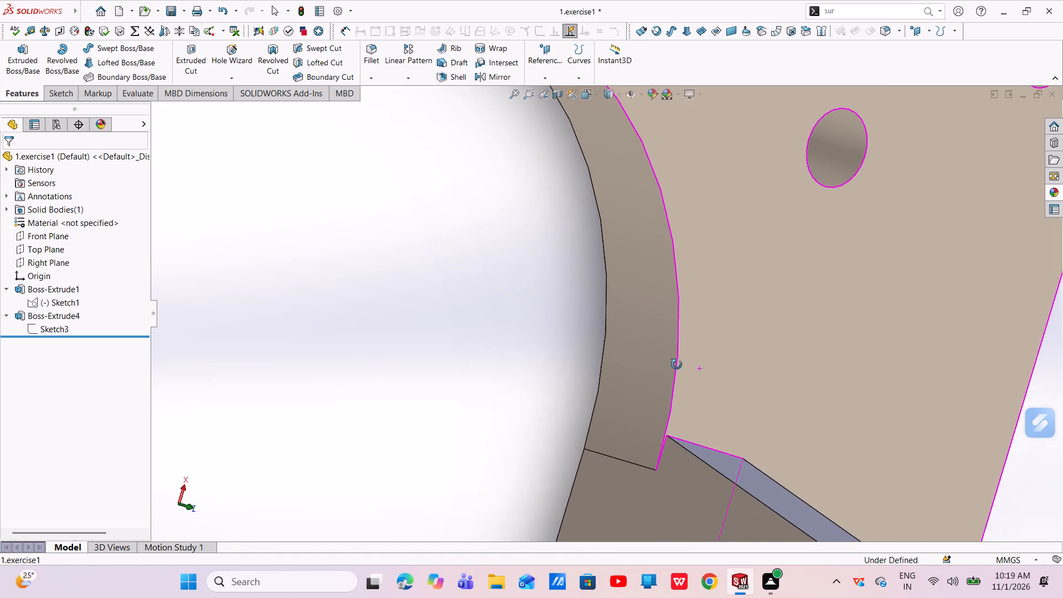
pyautogui.moveTo(677, 364); pyautogui.dragTo(671, 362, button='middle')
pyautogui.scroll(-1, 674, 363)
pyautogui.scroll(11, 686, 354)
pyautogui.moveTo(575, 389); pyautogui.dragTo(677, 342, button='middle')
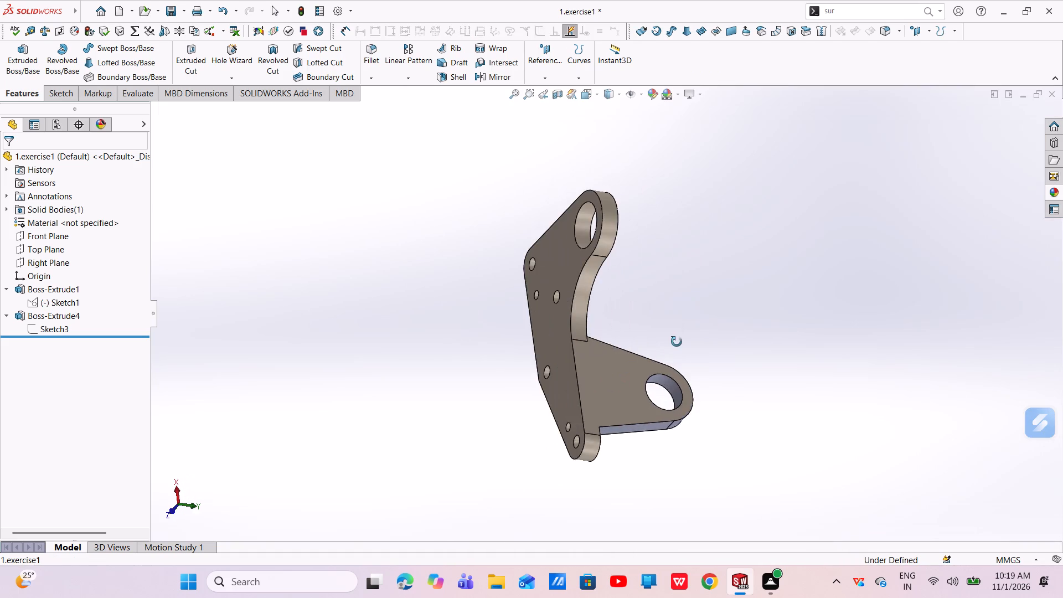
pyautogui.moveTo(677, 342); pyautogui.dragTo(618, 498, button='middle')
pyautogui.scroll(3, 597, 374)
pyautogui.scroll(-2, 568, 323)
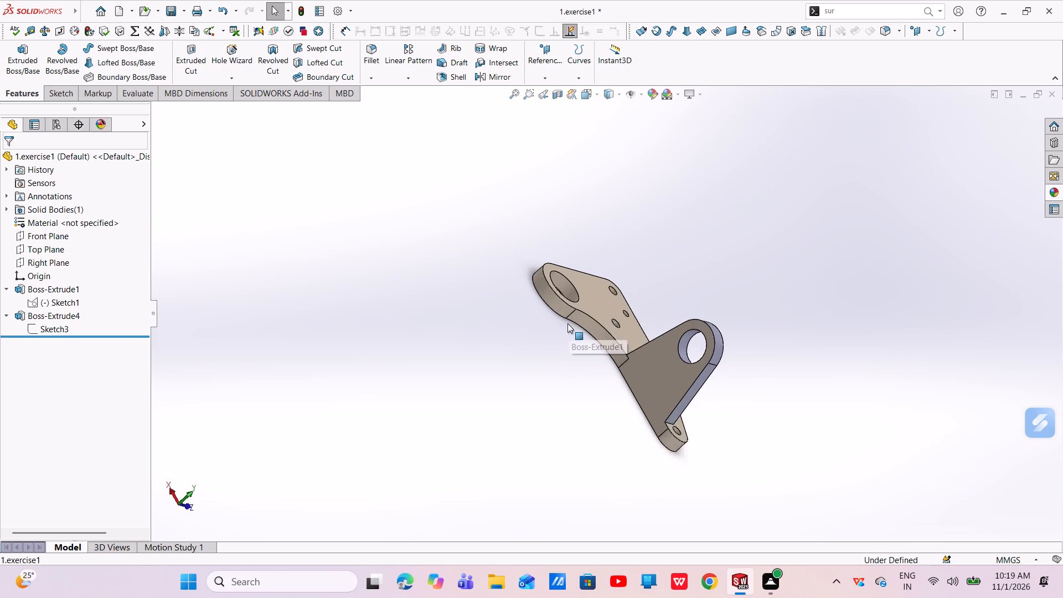
pyautogui.scroll(-1, 567, 323)
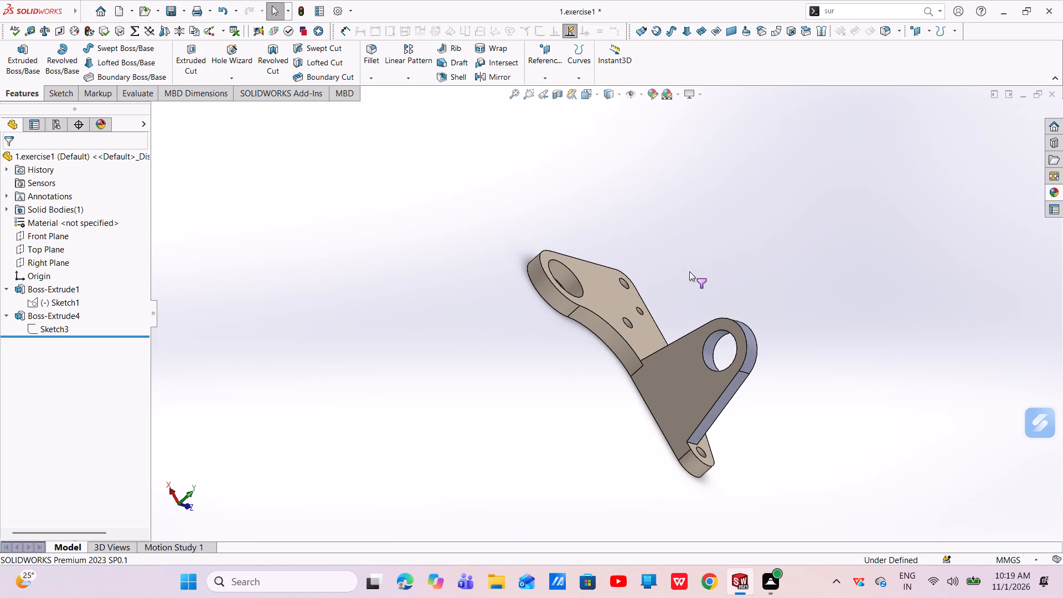
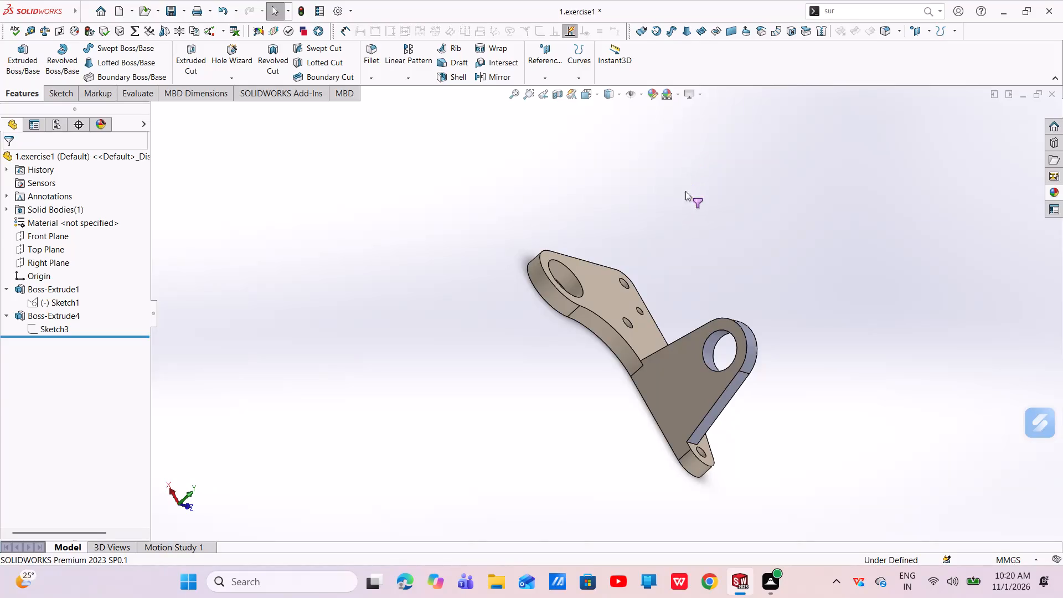
# Edit the upright boss's sketch, set its horizontal distance from the origin to 146 mm, and exit the sketch.
pyautogui.scroll(3, 681, 267)
pyautogui.scroll(-1, 721, 332)
pyautogui.moveTo(721, 332); pyautogui.dragTo(688, 343, button='middle')
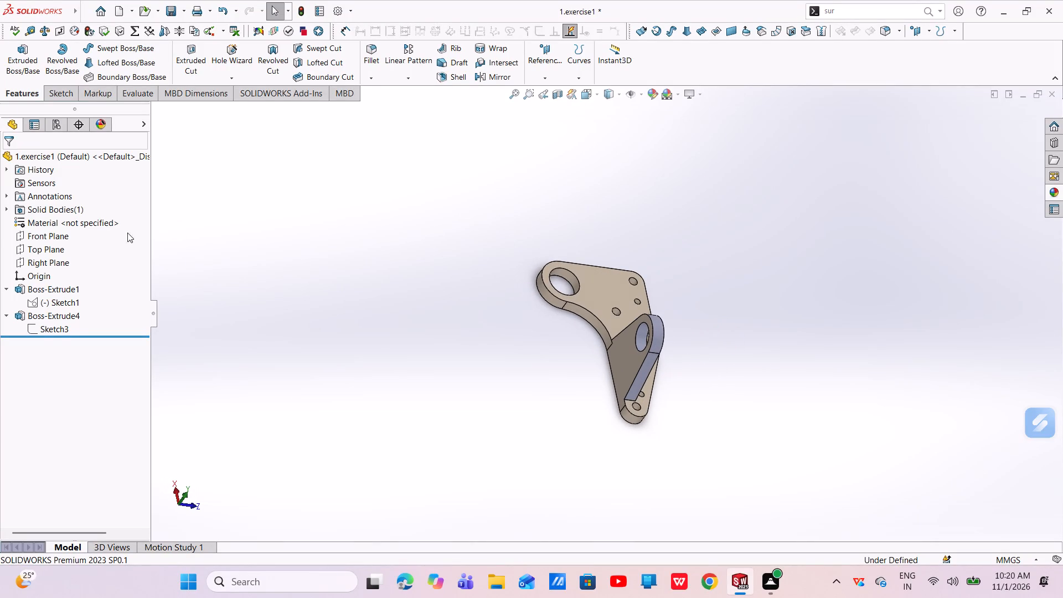
pyautogui.click(54, 329)
pyautogui.click(65, 298)
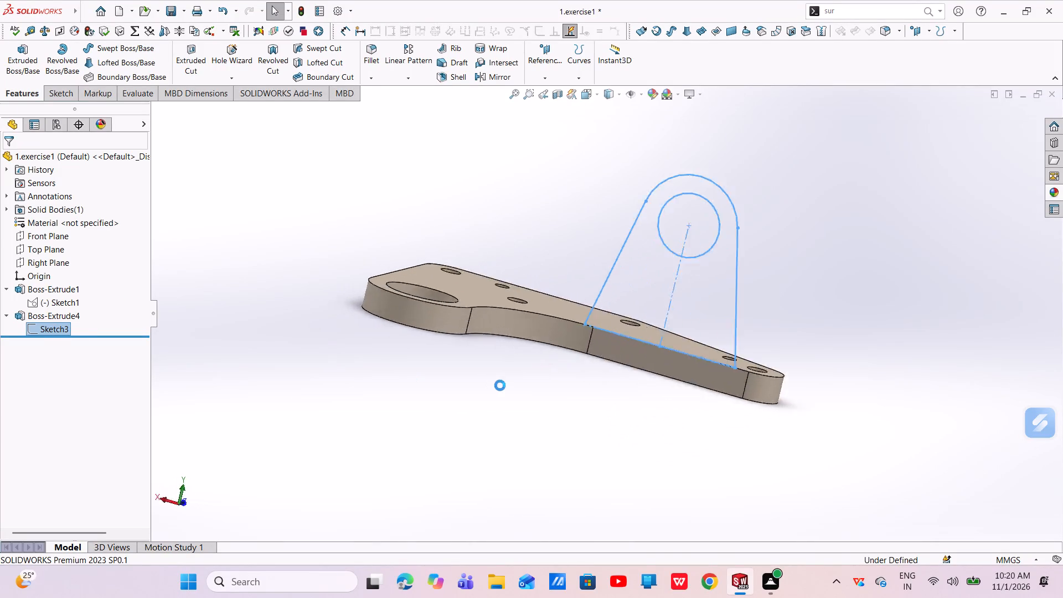
pyautogui.doubleClick(647, 422)
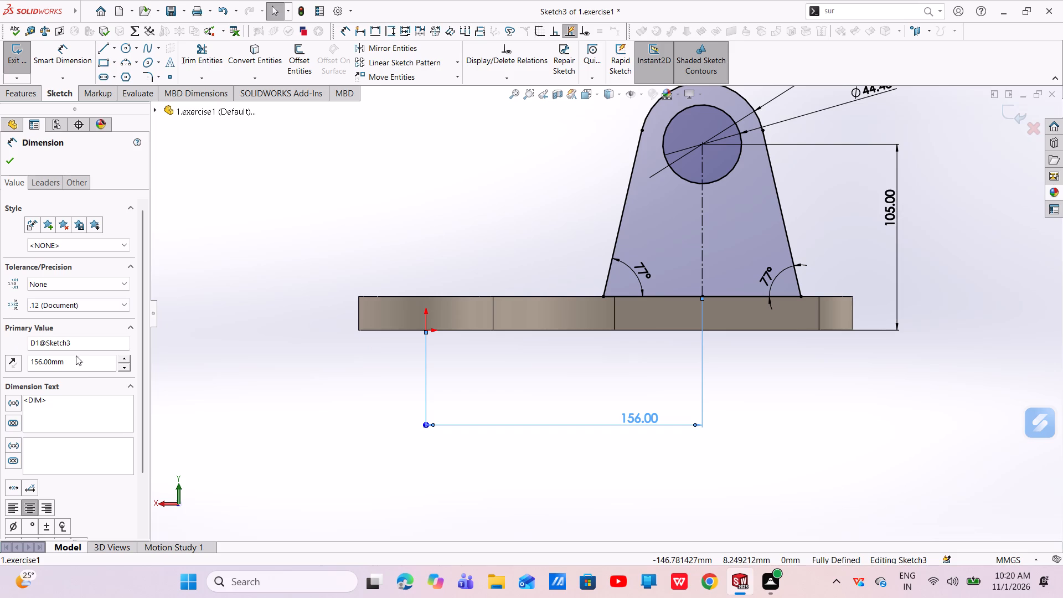
pyautogui.moveTo(87, 365); pyautogui.dragTo(37, 363)
pyautogui.click(101, 364)
pyautogui.click(126, 368)
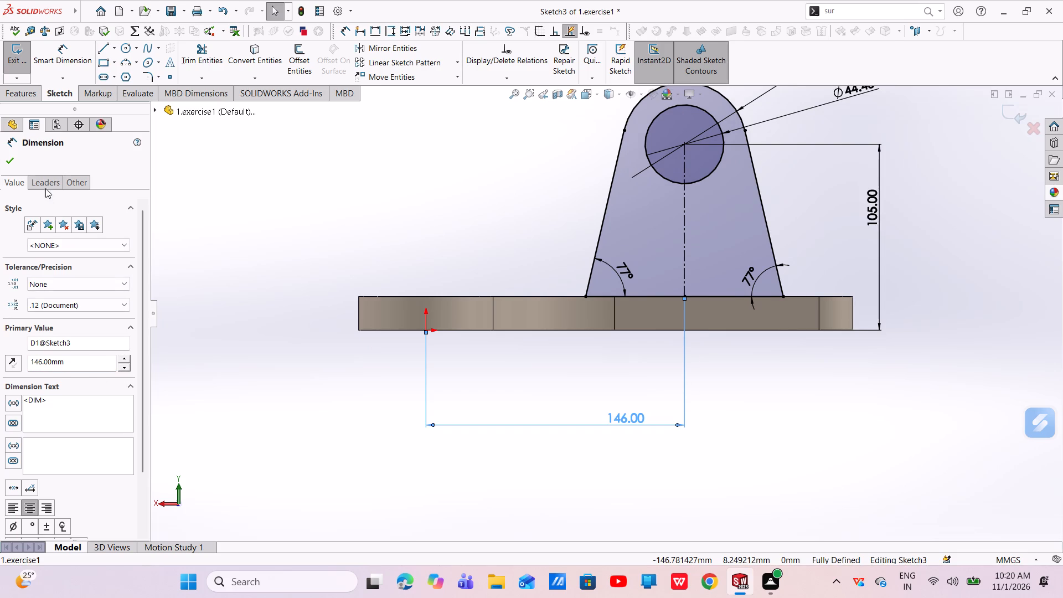
pyautogui.click(6, 163)
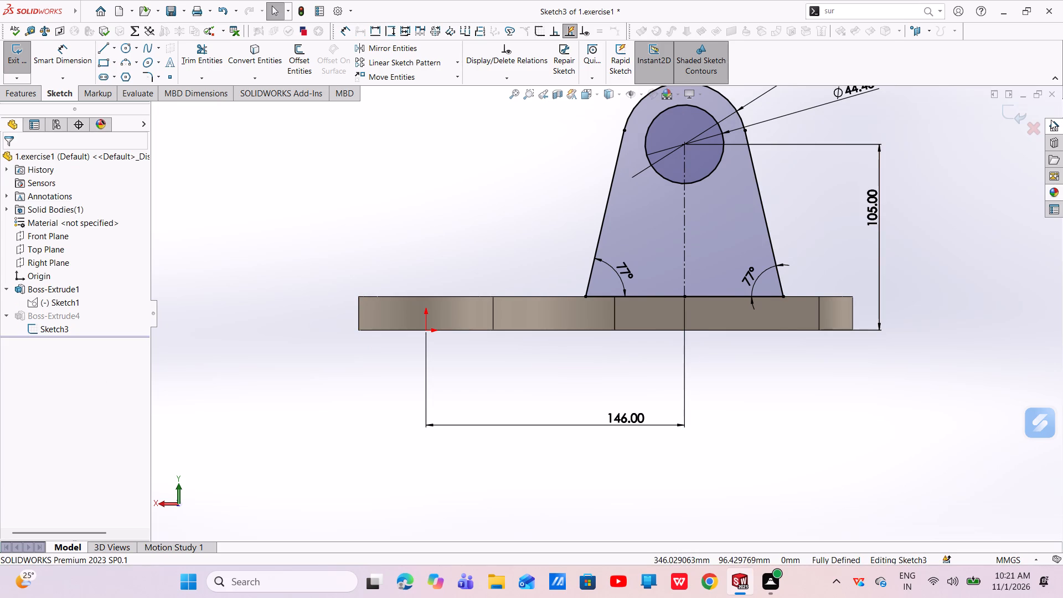
pyautogui.click(1019, 112)
# Start a sketch on the plate's bottom face and draw a circle centred on the origin, matching the rounded end's outer edge.
pyautogui.scroll(-5, 559, 278)
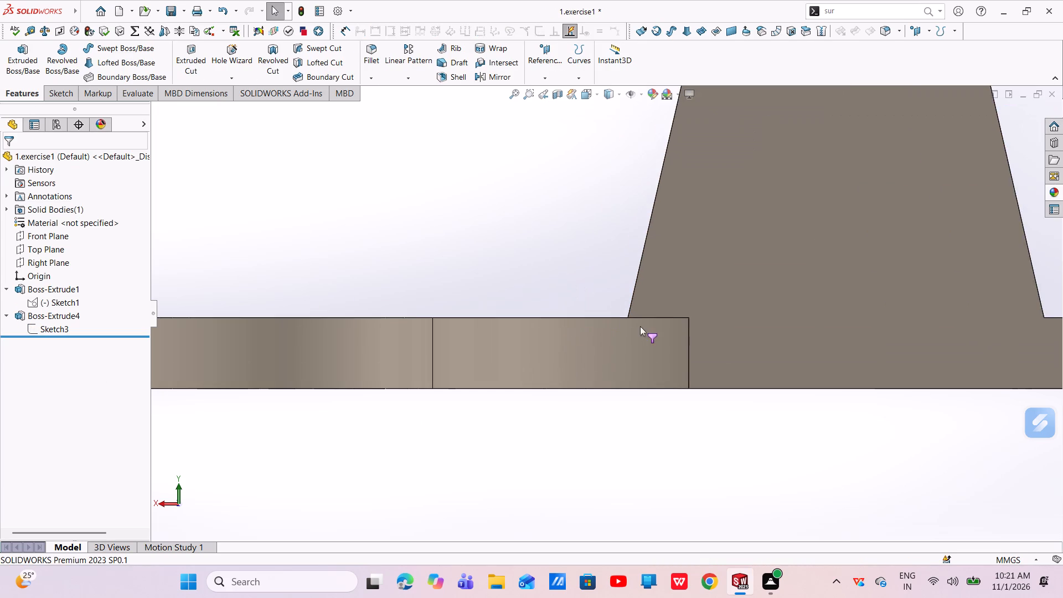
pyautogui.moveTo(641, 331); pyautogui.dragTo(645, 408, button='middle')
pyautogui.scroll(-1, 647, 368)
pyautogui.scroll(5, 657, 327)
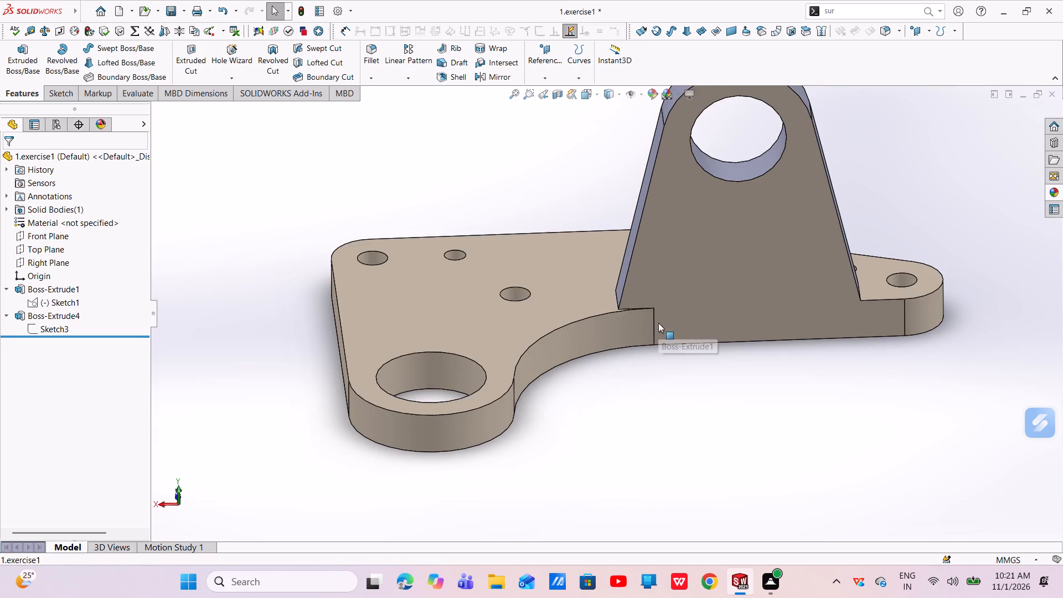
pyautogui.scroll(3, 668, 340)
pyautogui.moveTo(694, 326); pyautogui.dragTo(675, 276, button='middle')
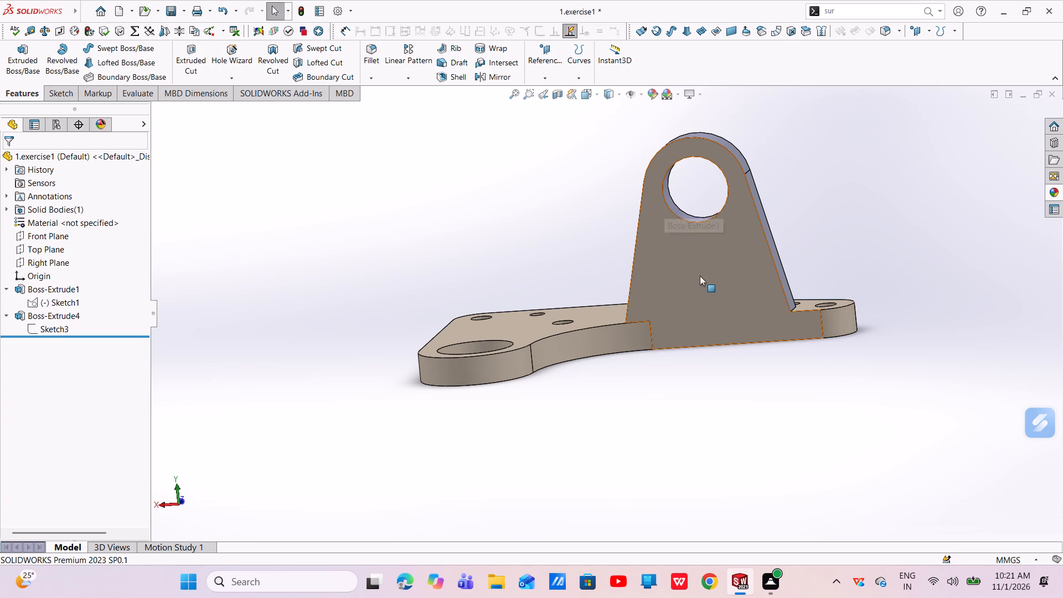
pyautogui.moveTo(702, 282); pyautogui.dragTo(700, 92, button='middle')
pyautogui.click(495, 361)
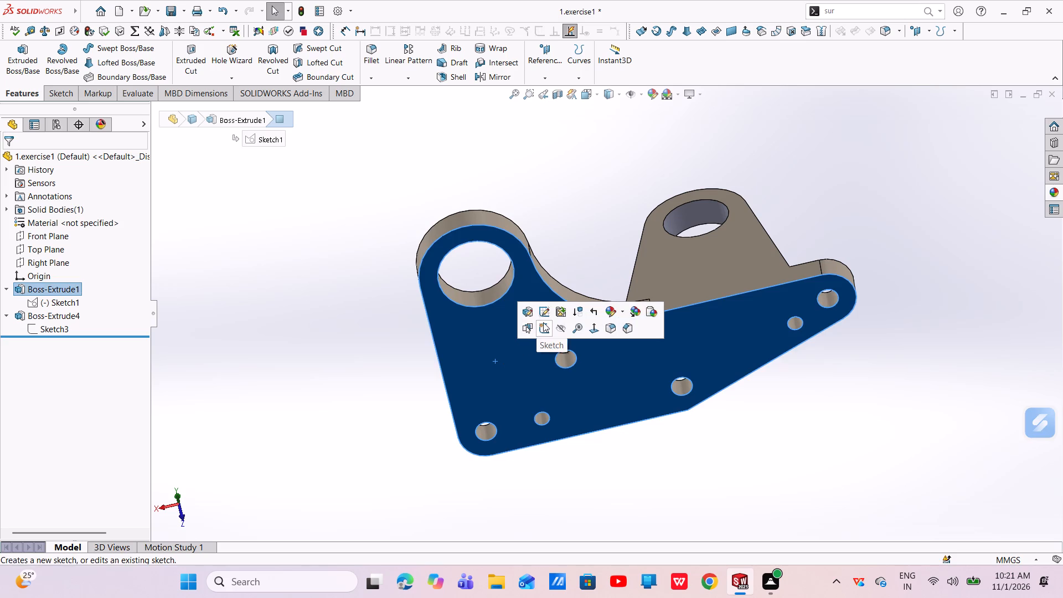
pyautogui.click(541, 325)
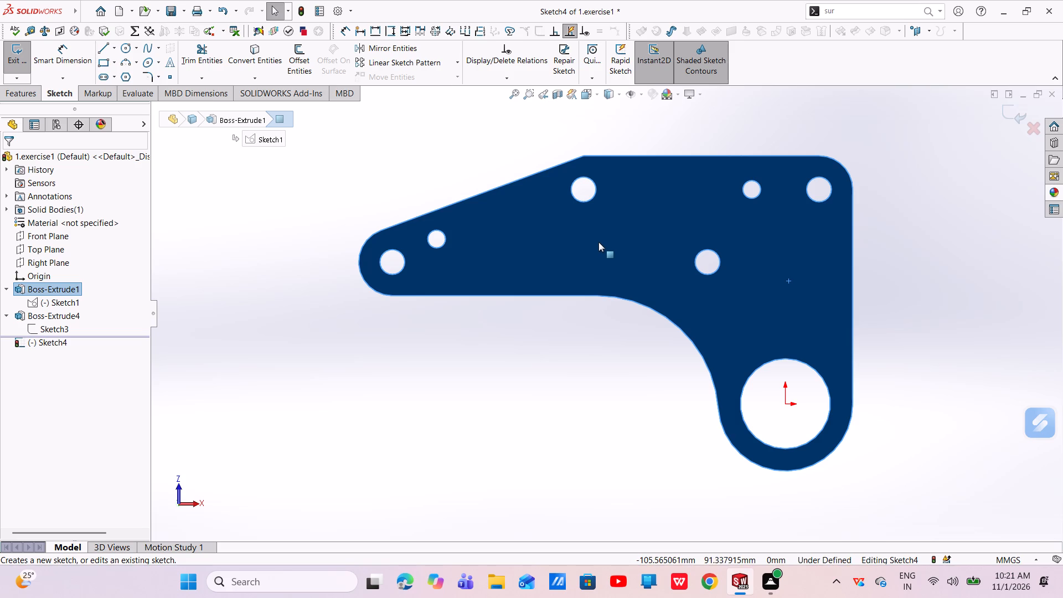
pyautogui.scroll(3, 808, 336)
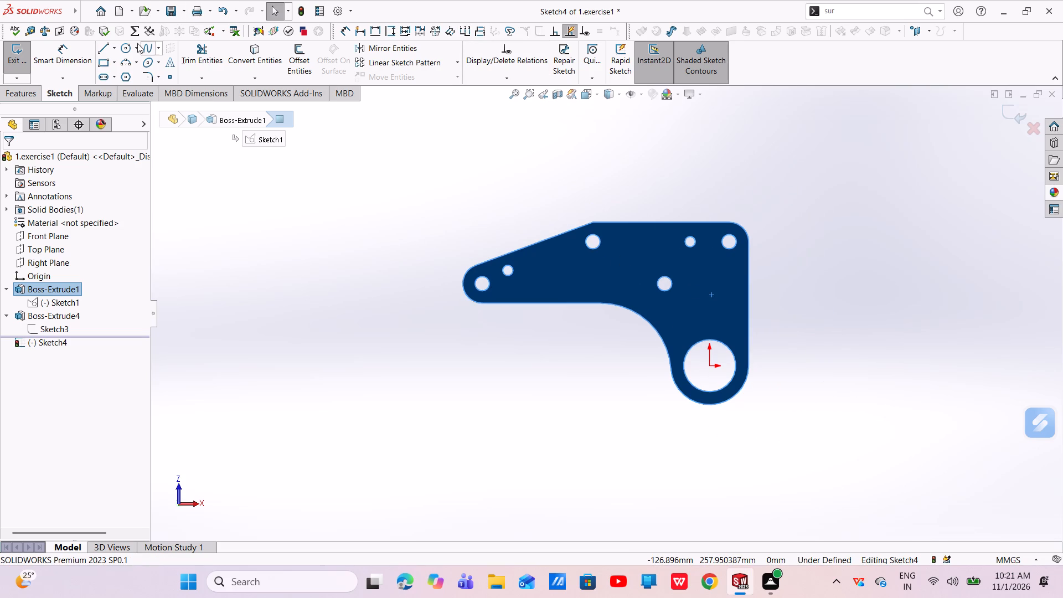
pyautogui.click(122, 50)
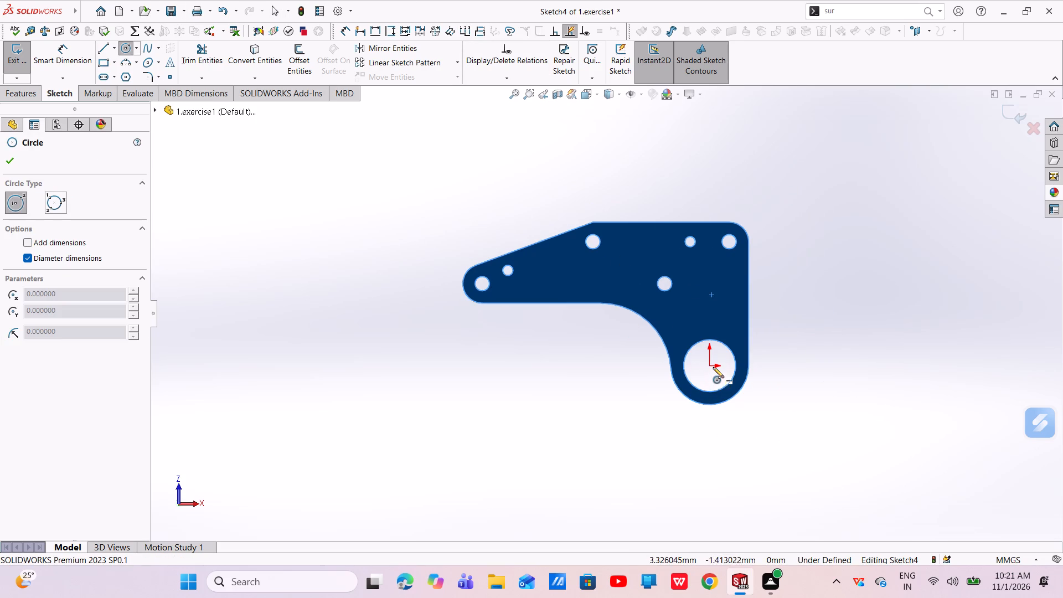
pyautogui.click(708, 365)
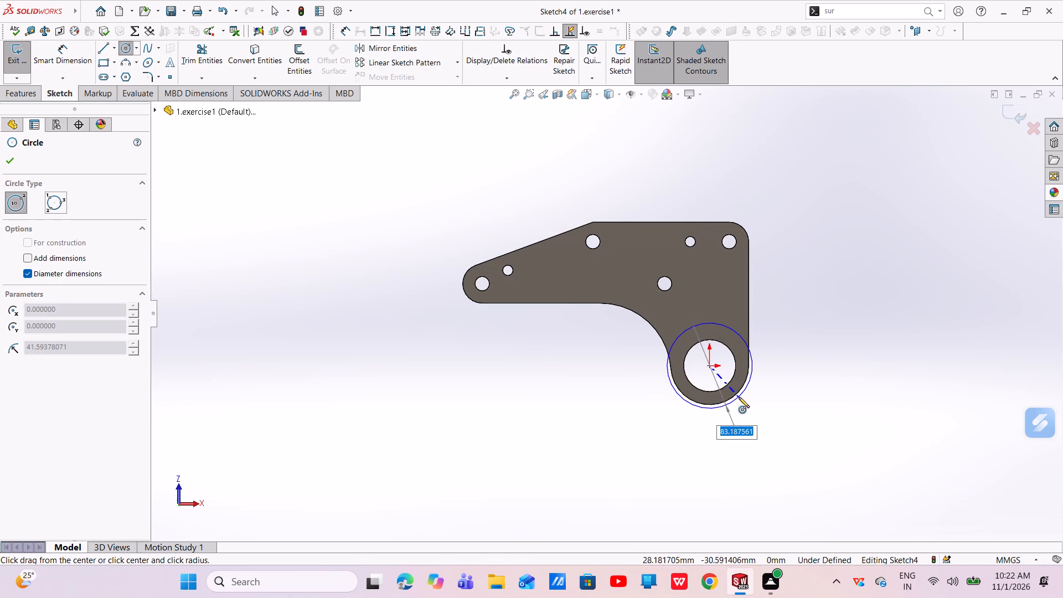
pyautogui.click(738, 396)
pyautogui.rightClick(738, 396)
pyautogui.click(750, 401)
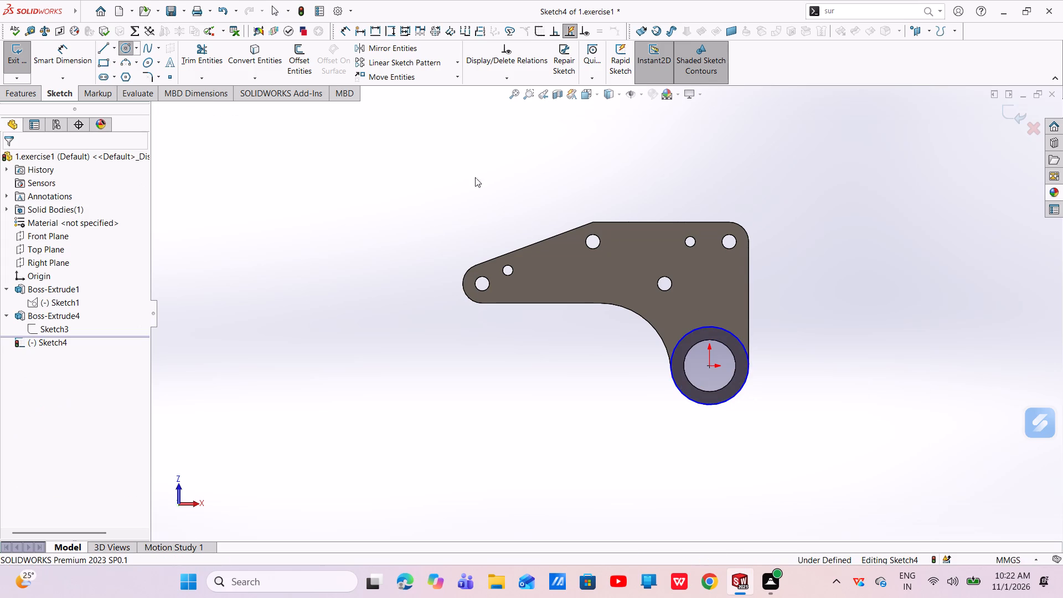
# Draw a smaller concentric circle about 44 mm in diameter at the origin, inside the plate's large hole.
pyautogui.click(120, 44)
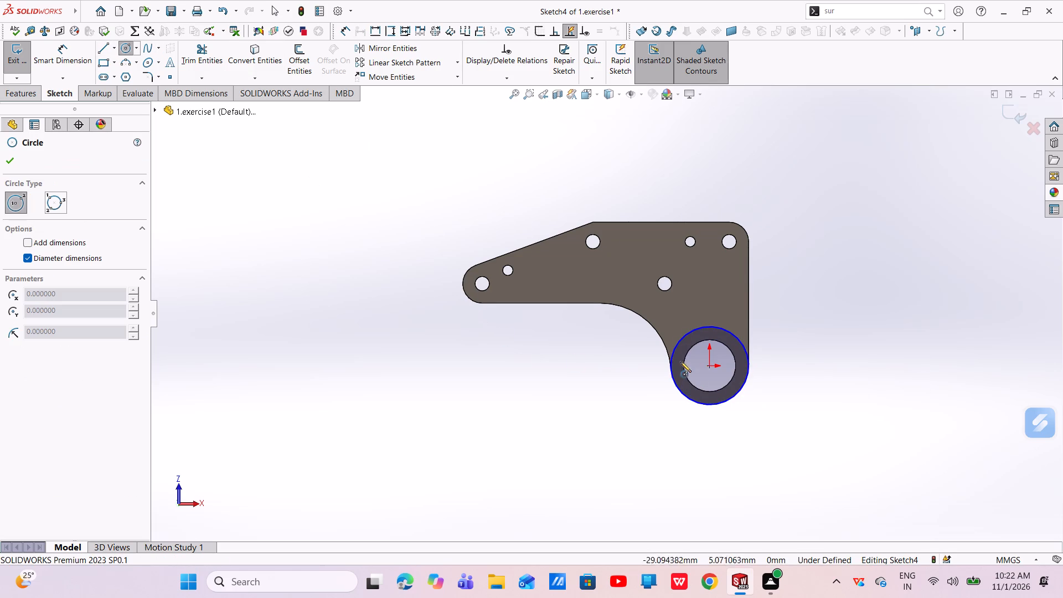
pyautogui.click(707, 364)
pyautogui.click(730, 375)
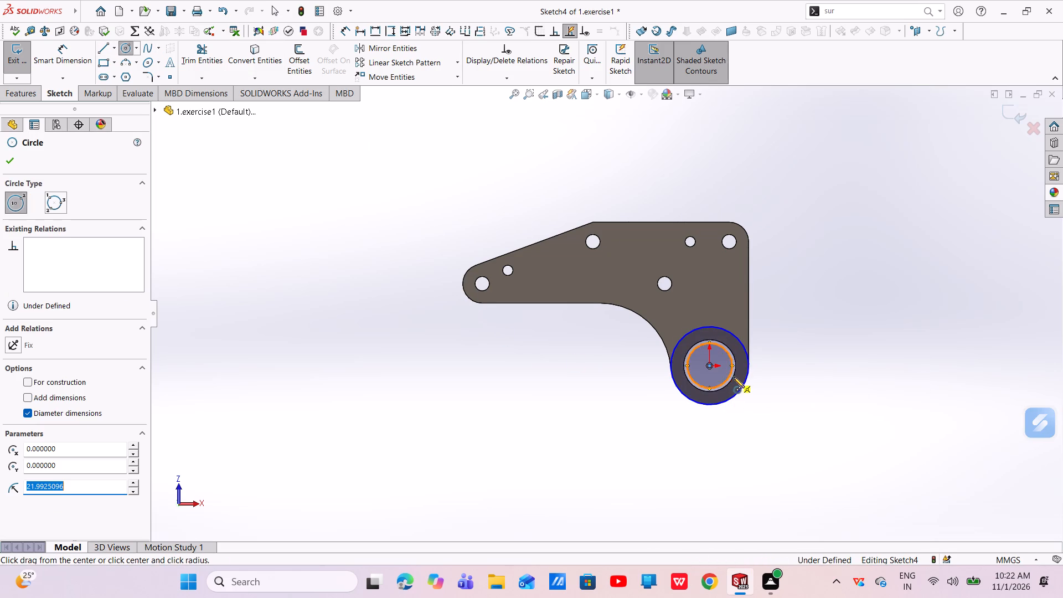
pyautogui.rightClick(734, 377)
pyautogui.click(757, 388)
# Dimension the outer circle's diameter at 76 mm and the inner circle's at 50.8 mm, and exit the sketch.
pyautogui.click(58, 45)
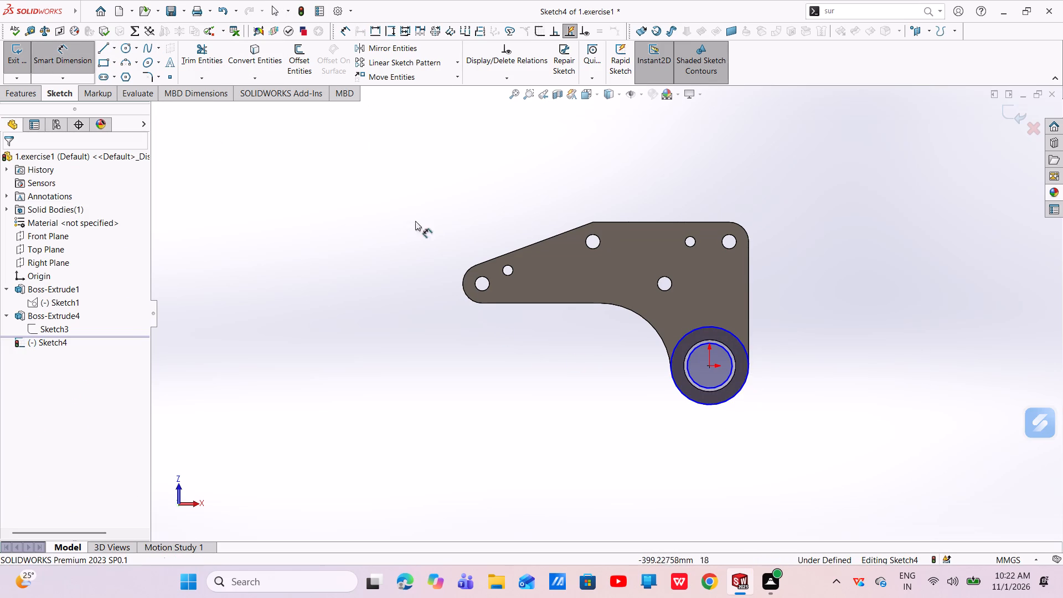
pyautogui.click(744, 343)
pyautogui.click(870, 374)
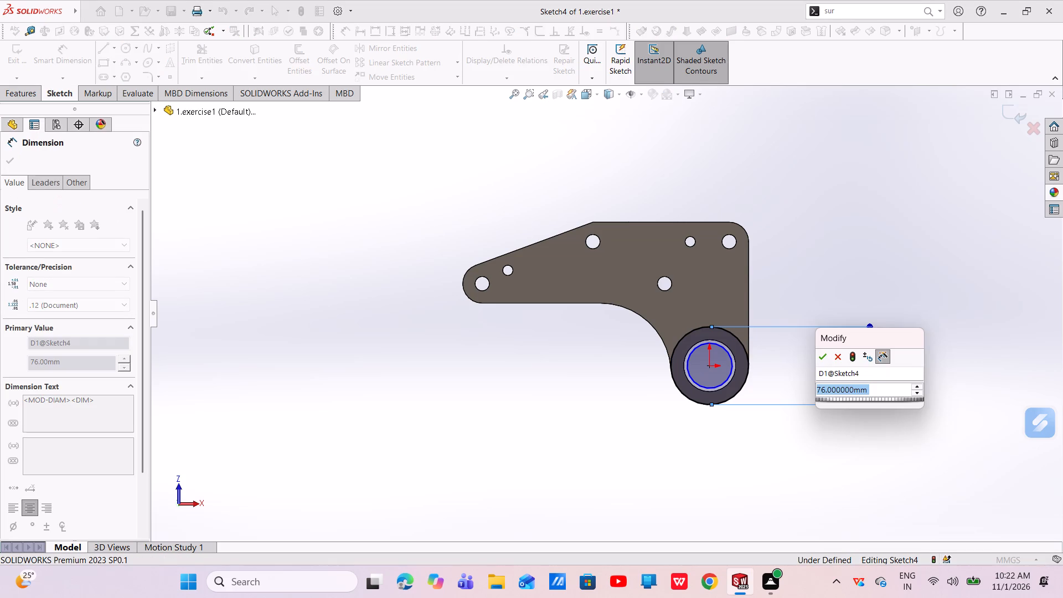
pyautogui.click(825, 352)
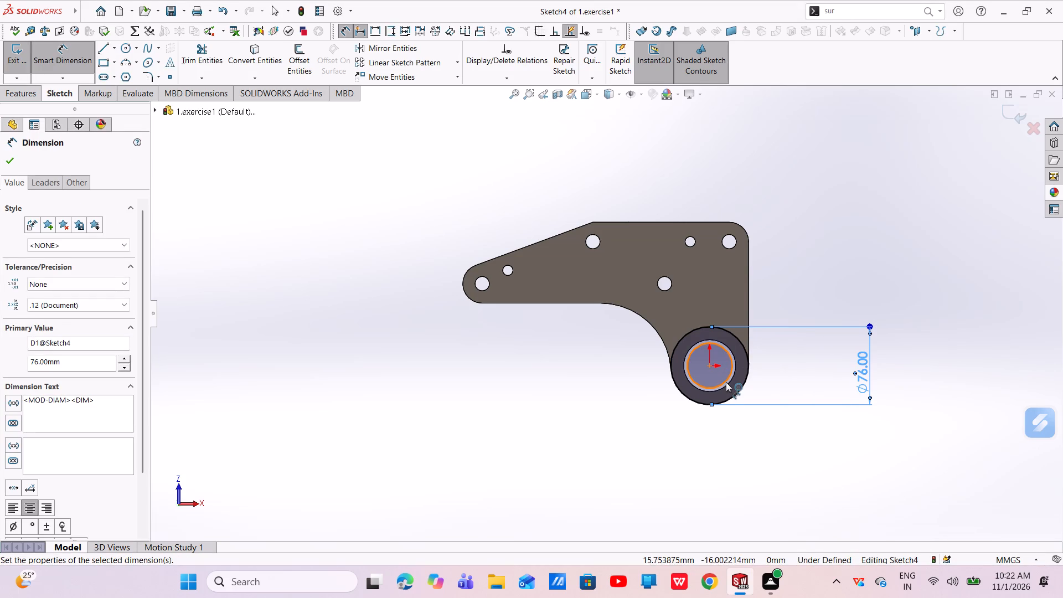
pyautogui.click(727, 377)
pyautogui.click(855, 293)
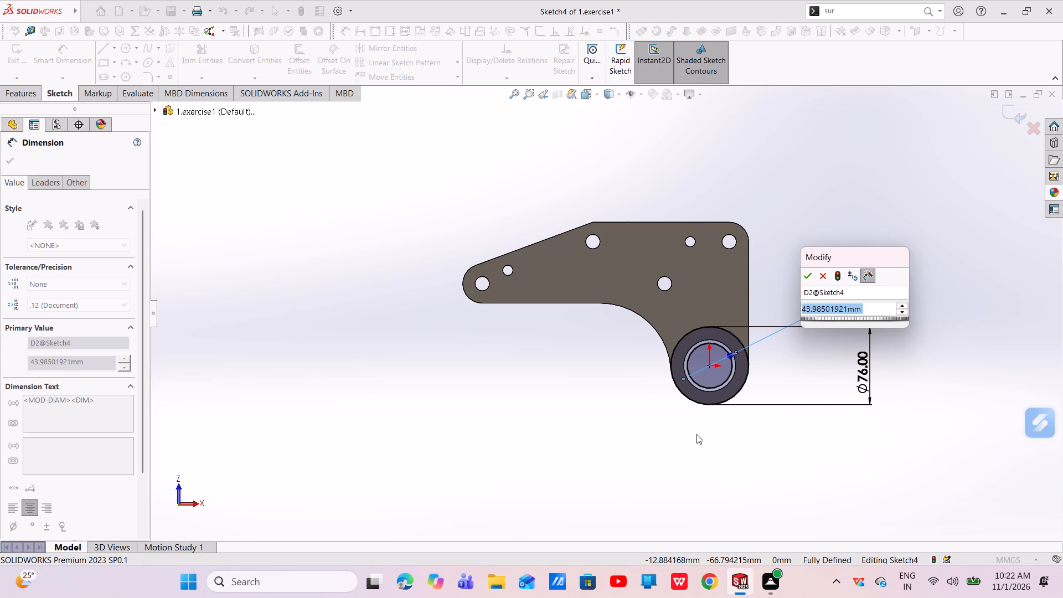
pyautogui.press('BackSpace')
pyautogui.write('50.8')
pyautogui.press('Return')
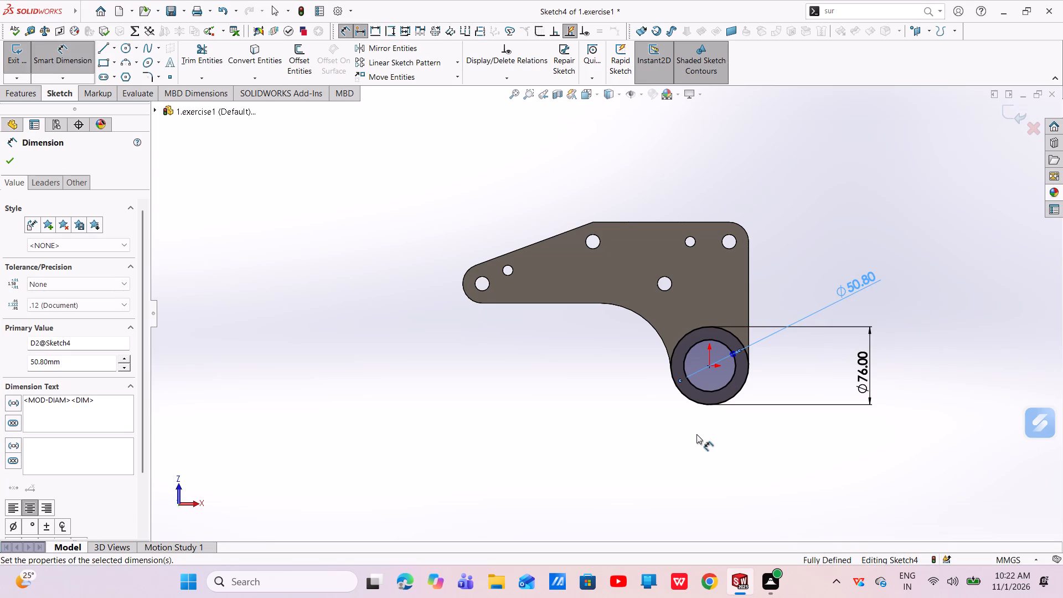
pyautogui.click(1018, 114)
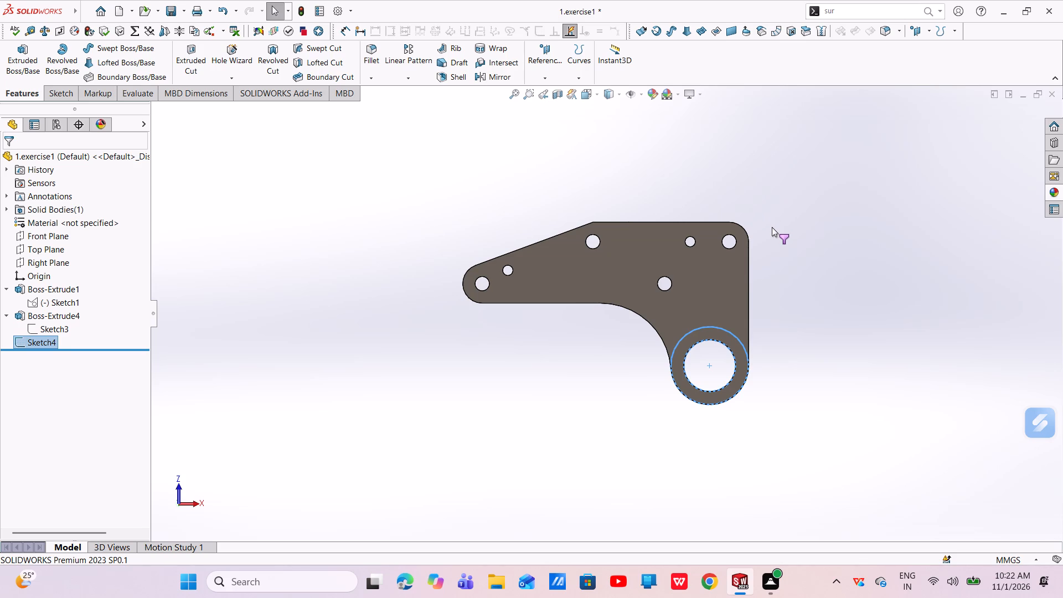
# Extrude the ring sketch as a 64 mm blind boss with merged result, reversed to run up through the plate.
pyautogui.click(25, 69)
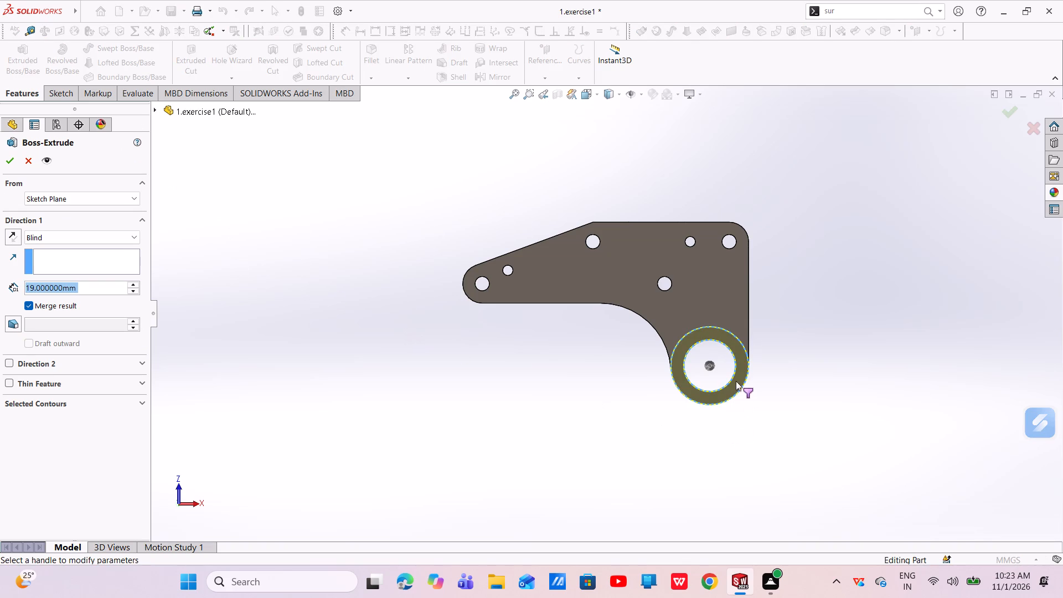
pyautogui.moveTo(739, 383); pyautogui.dragTo(771, 514, button='middle')
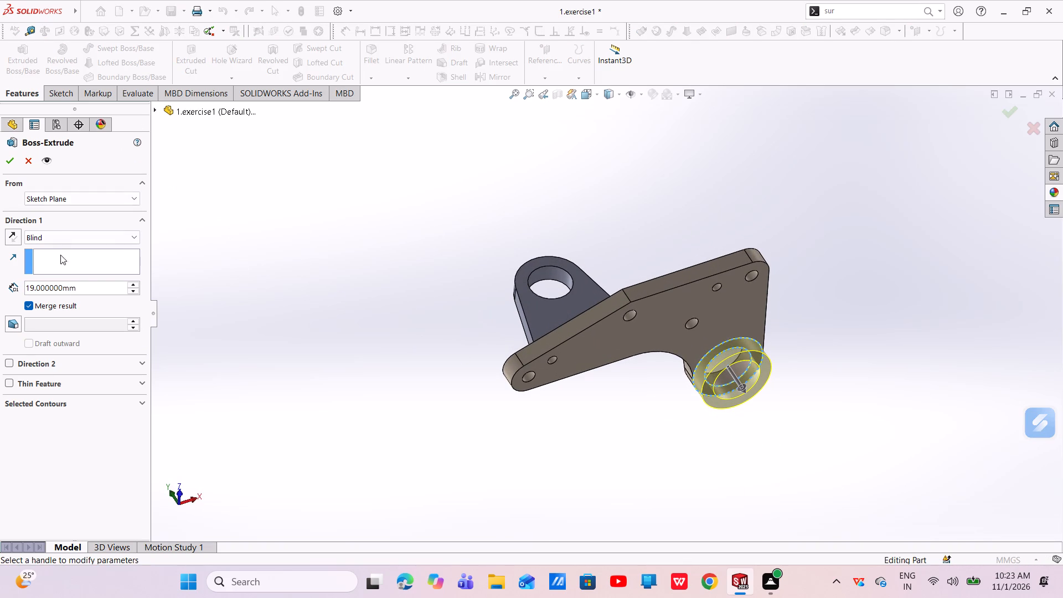
pyautogui.tripleClick(138, 285)
pyautogui.click(139, 285)
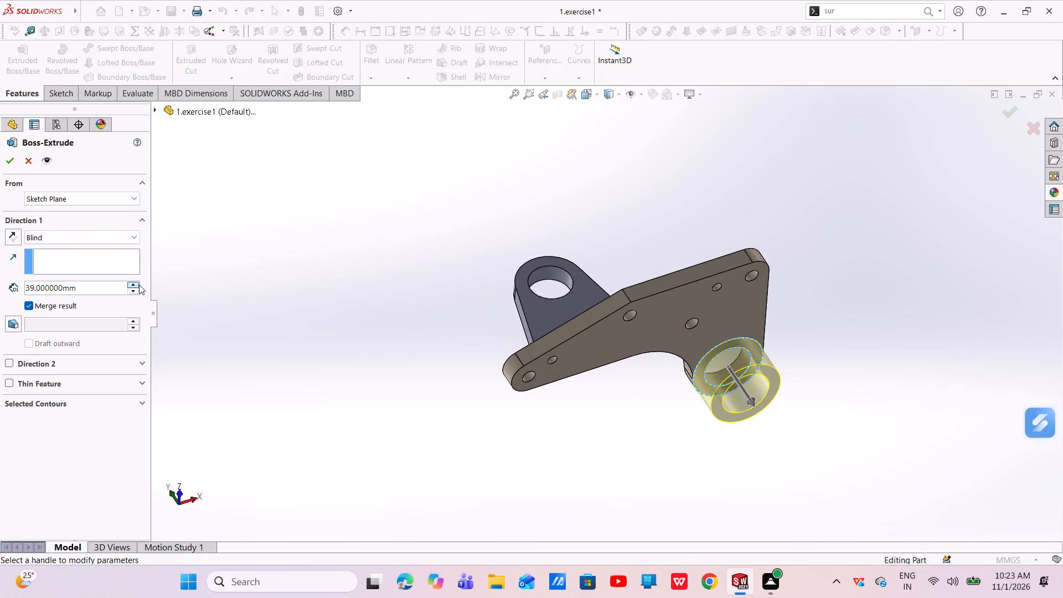
pyautogui.press('BackSpace')
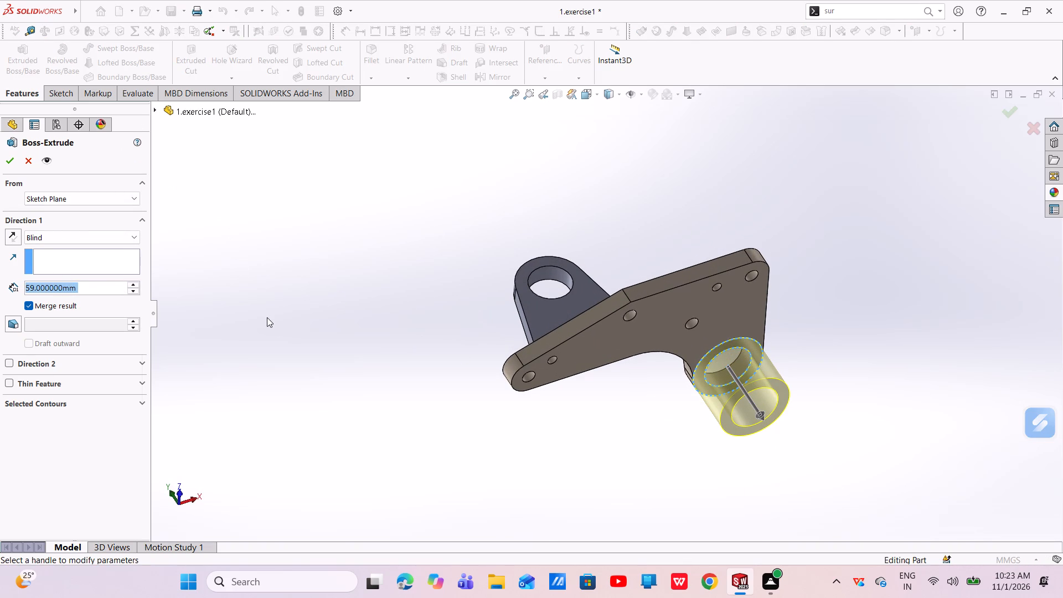
pyautogui.write('64')
pyautogui.press('Return')
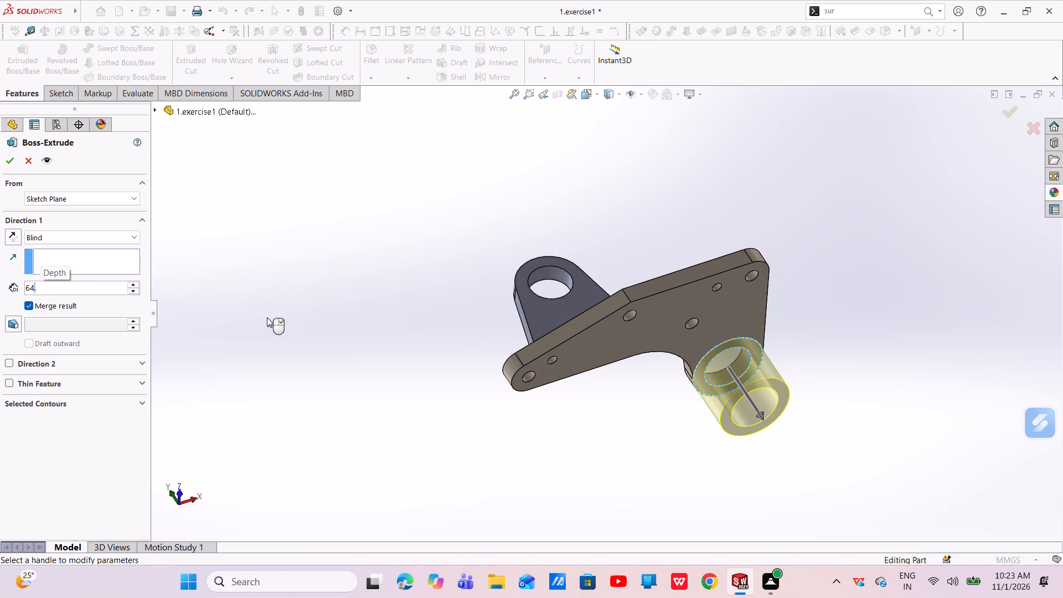
pyautogui.click(8, 234)
pyautogui.click(12, 159)
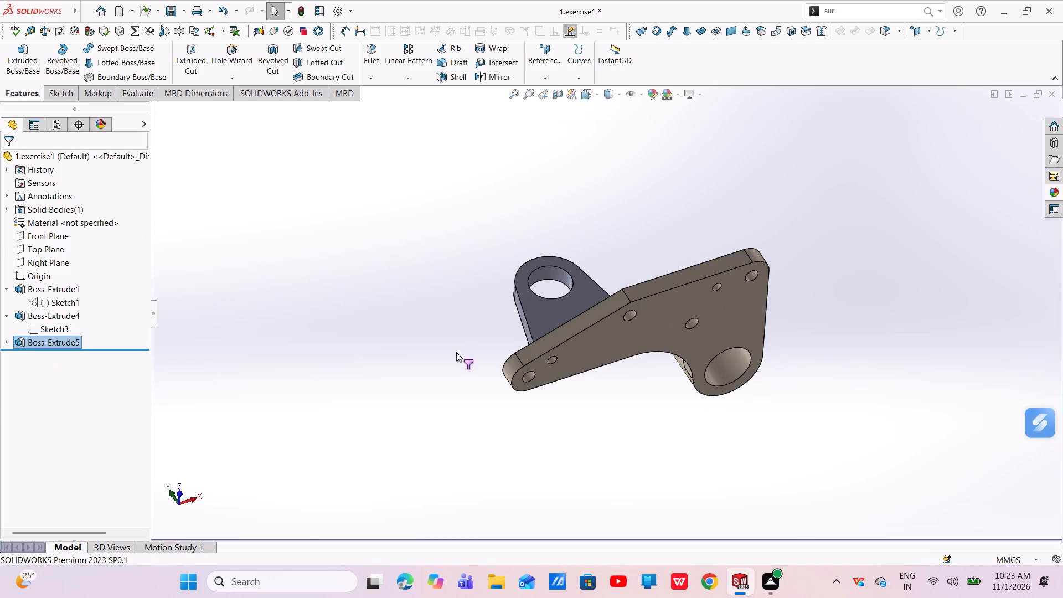
# Examine from several angles how the cylindrical boss sits on the plate relative to the upright boss.
pyautogui.scroll(3, 584, 356)
pyautogui.moveTo(728, 346); pyautogui.dragTo(589, 449, button='middle')
pyautogui.scroll(1, 581, 386)
pyautogui.scroll(-3, 583, 295)
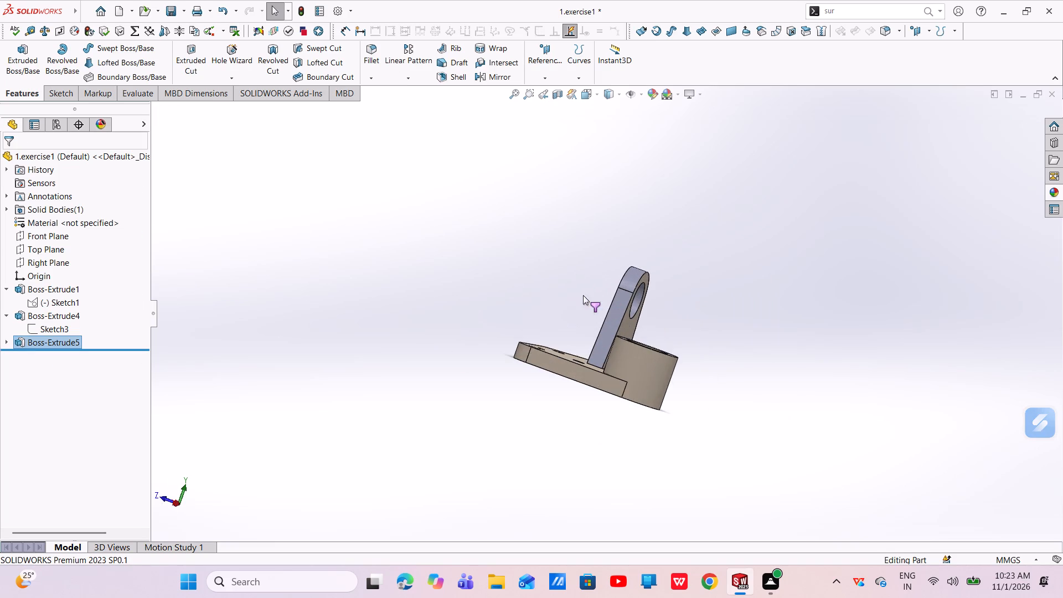
pyautogui.scroll(-5, 572, 333)
pyautogui.scroll(3, 615, 328)
pyautogui.moveTo(635, 306); pyautogui.dragTo(555, 326, button='middle')
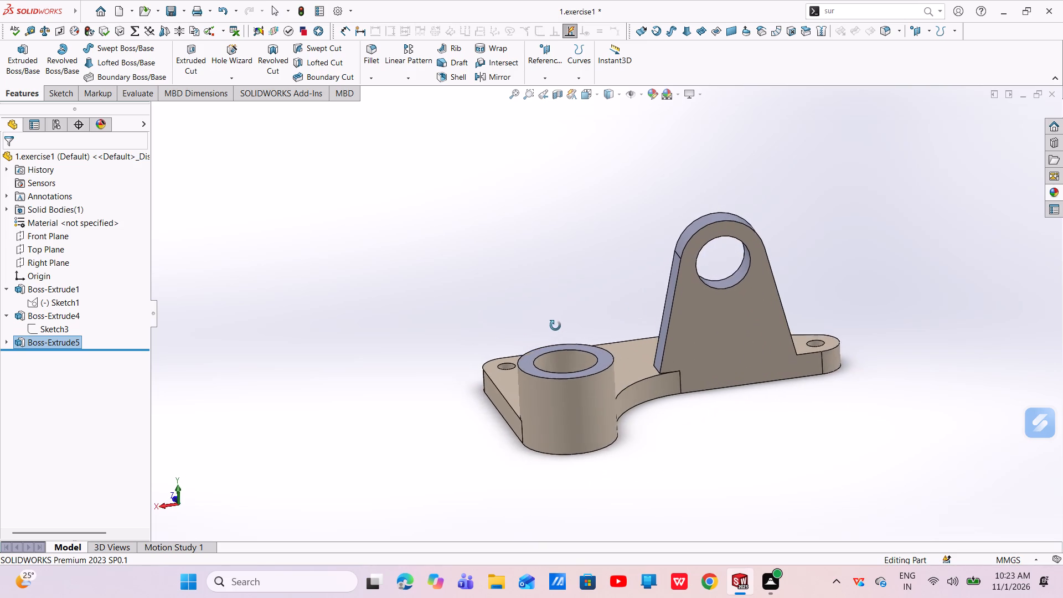
pyautogui.moveTo(555, 326); pyautogui.dragTo(575, 363, button='middle')
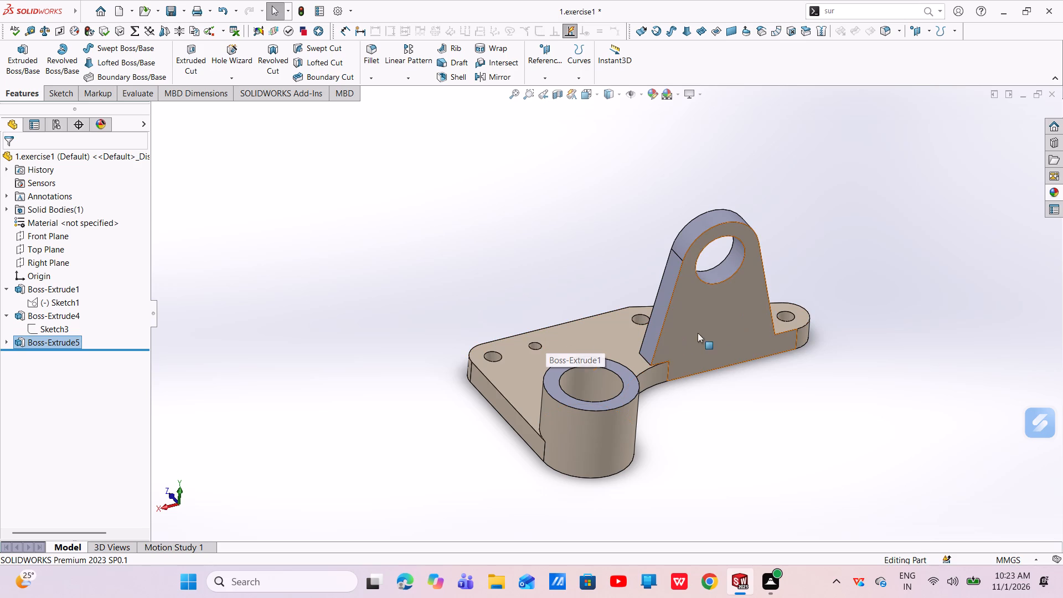
# Sketch a circle about 131 mm in diameter on the upright's front face, centred on its hole.
pyautogui.moveTo(694, 336); pyautogui.dragTo(849, 431, button='middle')
pyautogui.scroll(1, 757, 333)
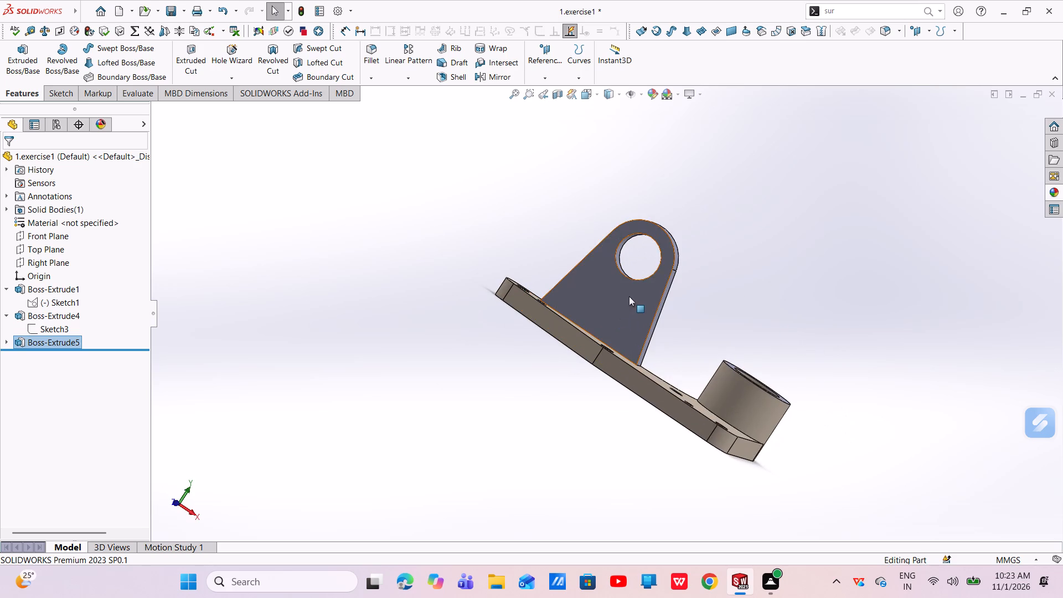
pyautogui.click(629, 296)
pyautogui.click(677, 264)
pyautogui.scroll(3, 618, 285)
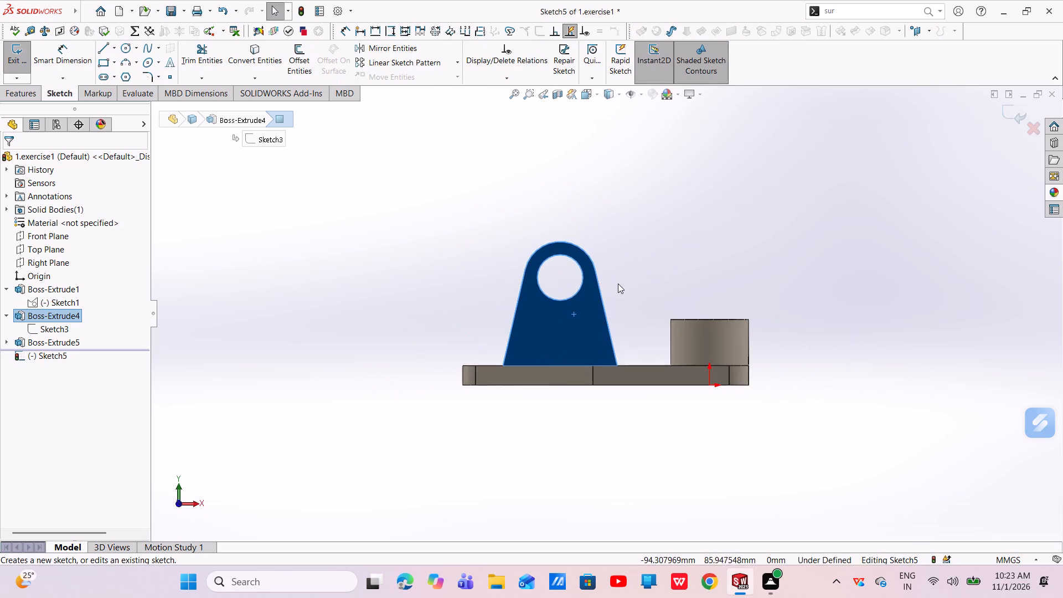
pyautogui.moveTo(619, 301); pyautogui.dragTo(600, 370, button='middle')
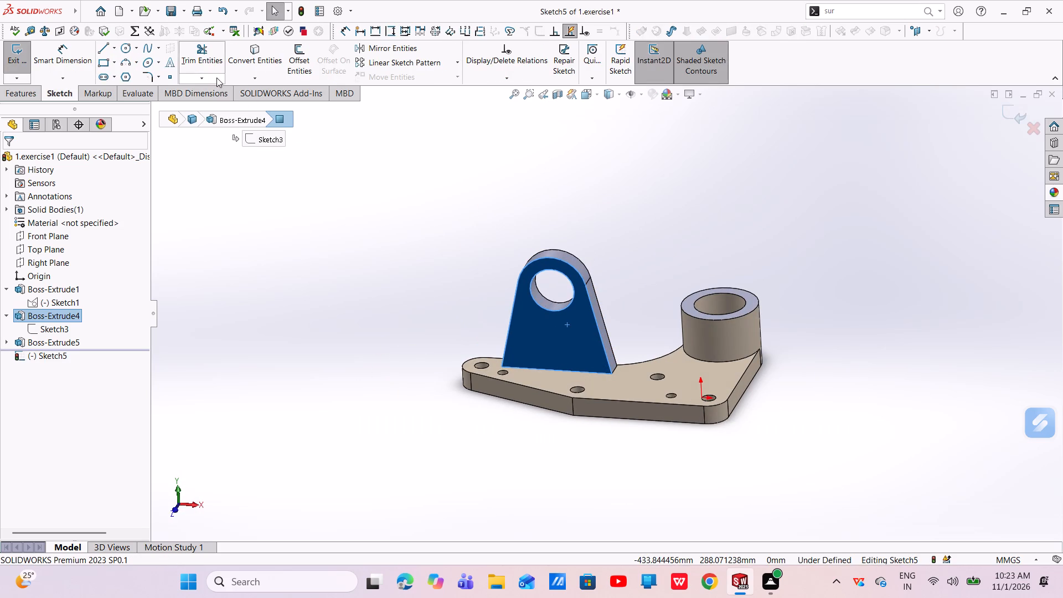
pyautogui.click(130, 49)
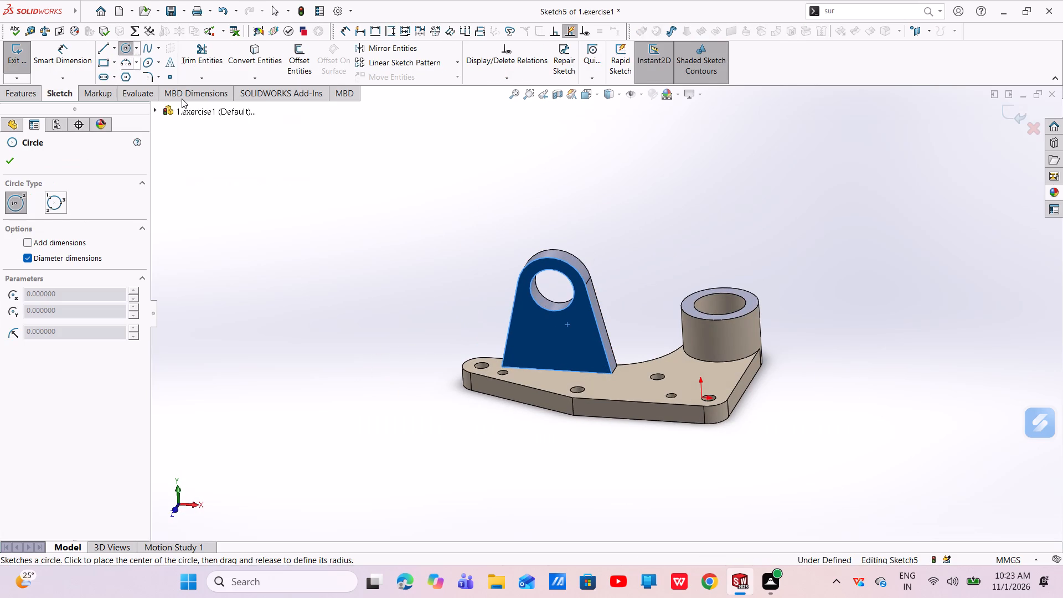
pyautogui.click(553, 292)
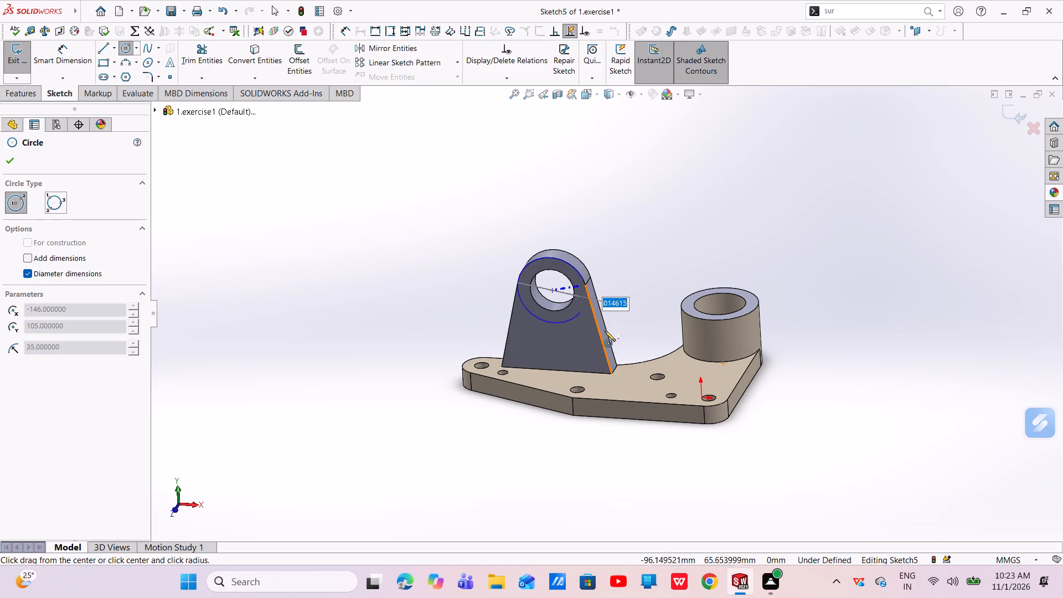
pyautogui.click(606, 330)
pyautogui.rightClick(631, 317)
pyautogui.click(640, 320)
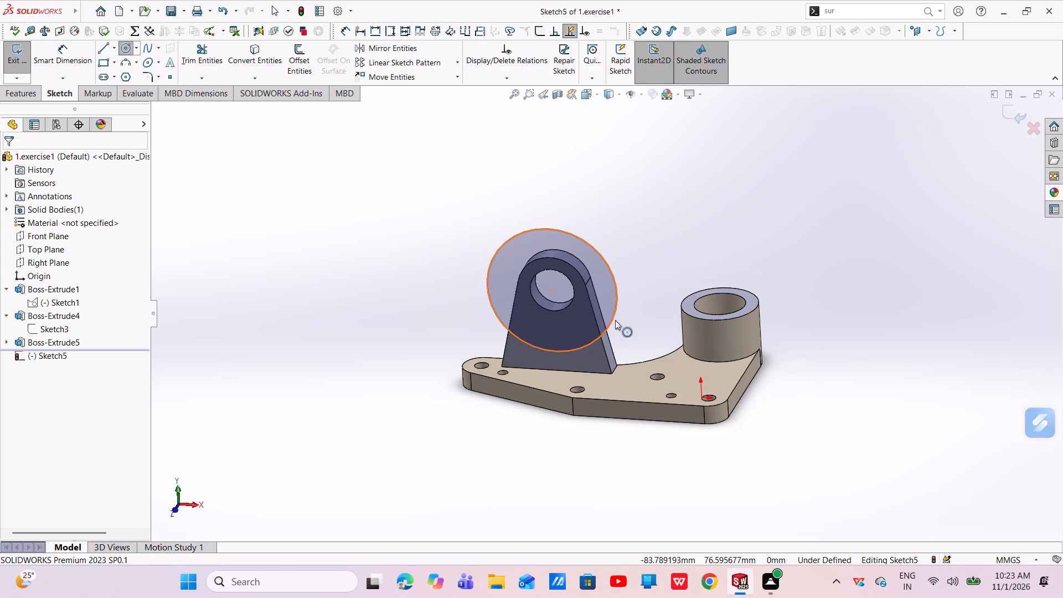
# Convert the edge of the upright's hole into a sketch circle.
pyautogui.scroll(-4, 597, 307)
pyautogui.click(550, 274)
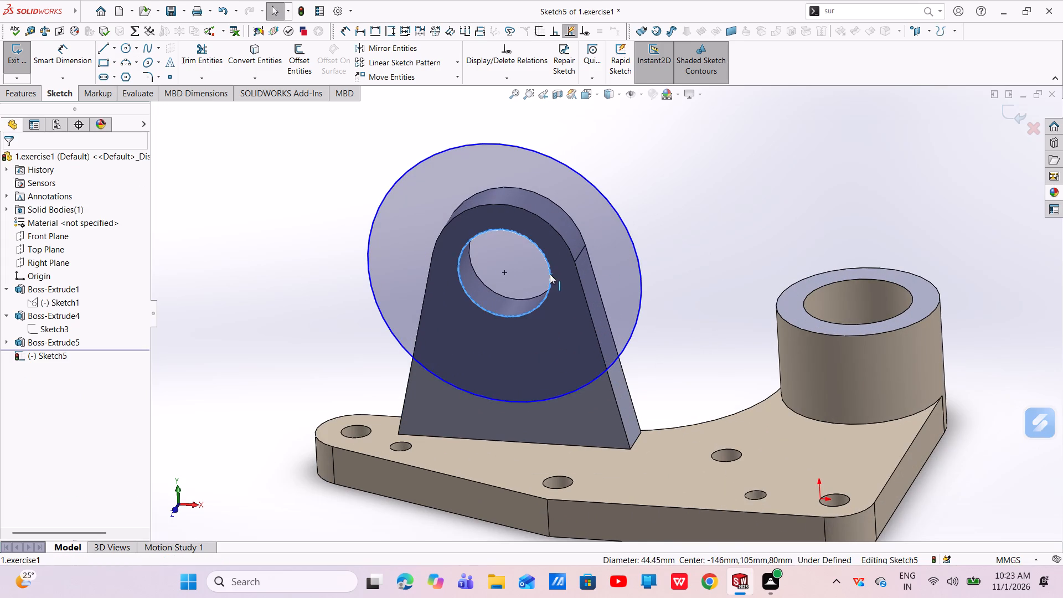
pyautogui.click(271, 56)
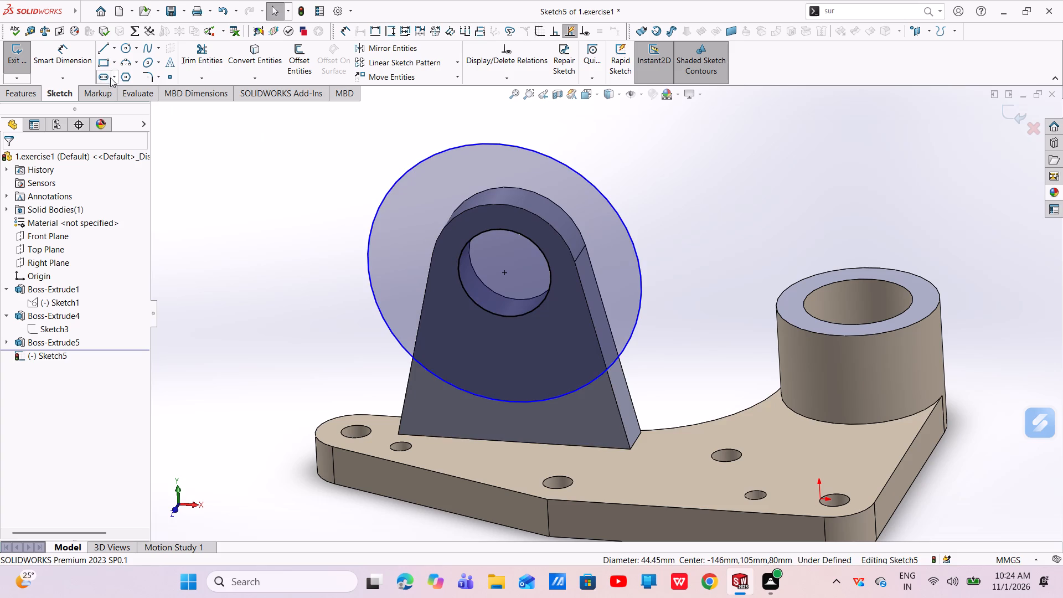
# Dimension the outer circle around the upright's hole at a 70 mm diameter.
pyautogui.click(78, 50)
pyautogui.click(639, 301)
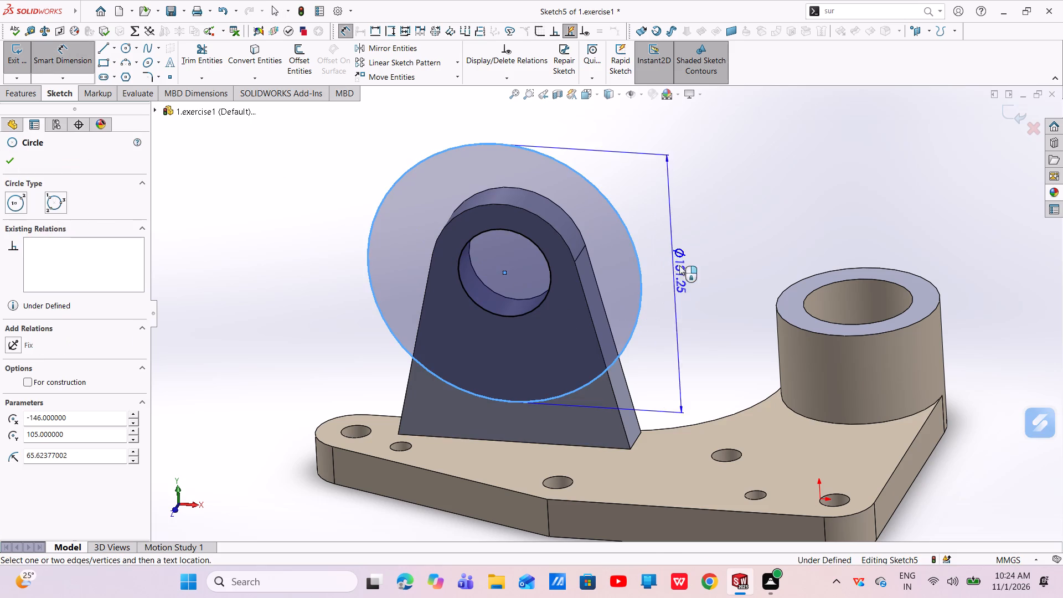
pyautogui.doubleClick(692, 256)
pyautogui.press('BackSpace')
pyautogui.click(724, 283)
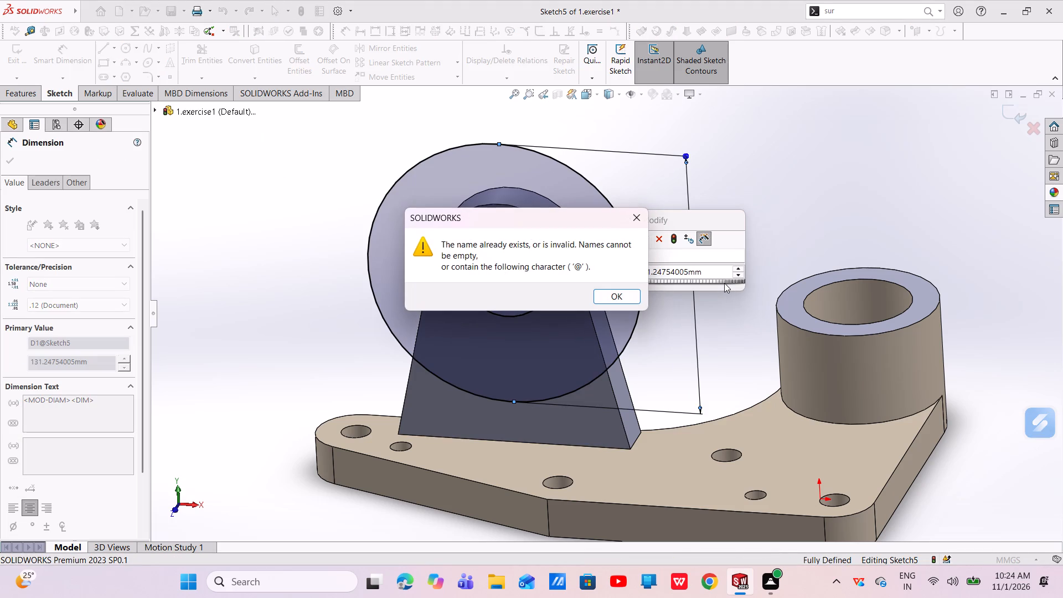
pyautogui.click(637, 221)
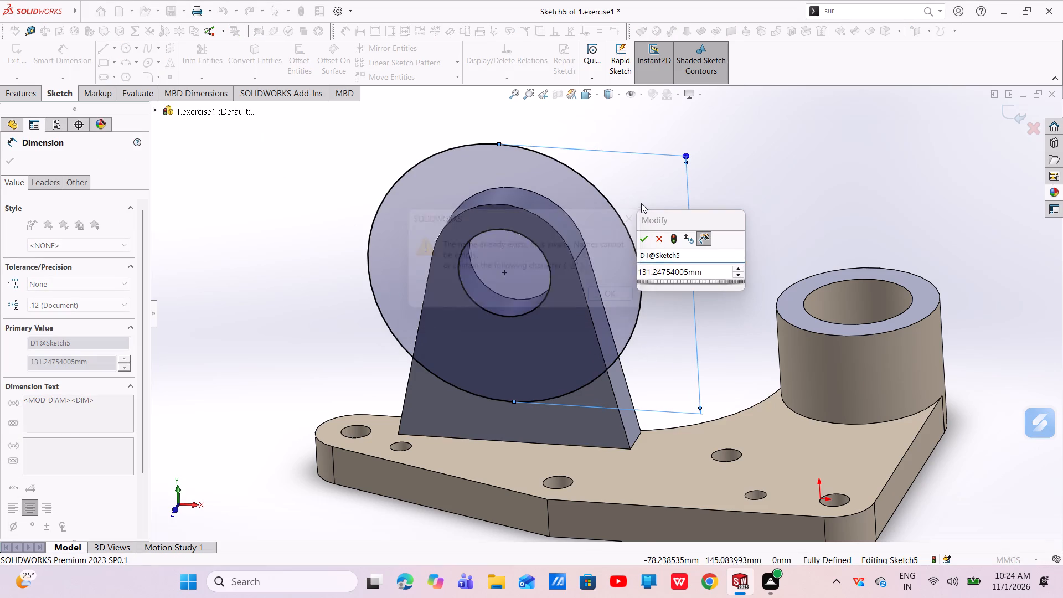
pyautogui.moveTo(703, 271); pyautogui.dragTo(654, 272)
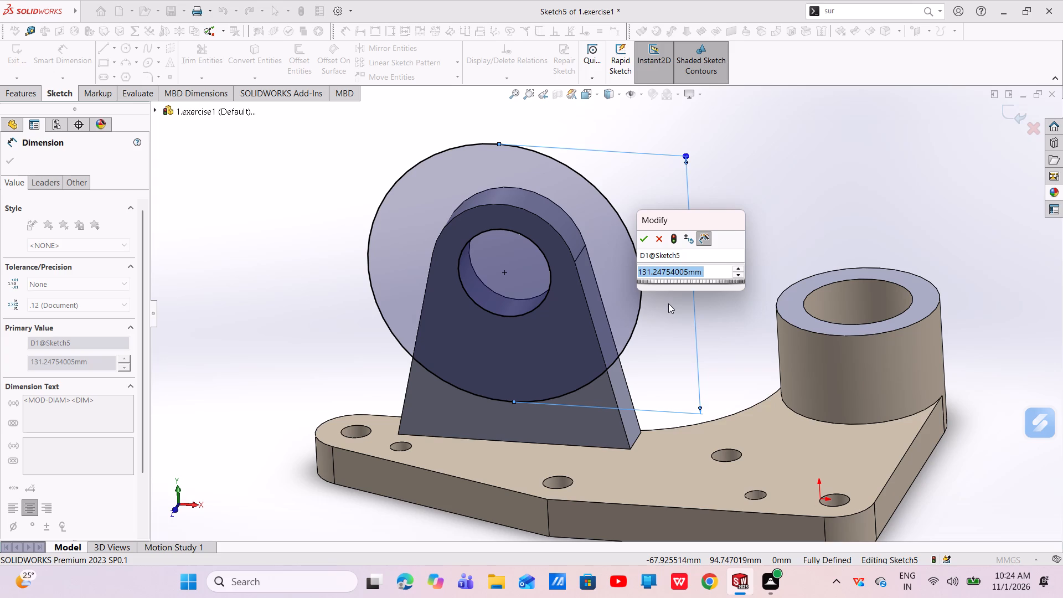
pyautogui.press('BackSpace')
pyautogui.write('70')
pyautogui.press('Return')
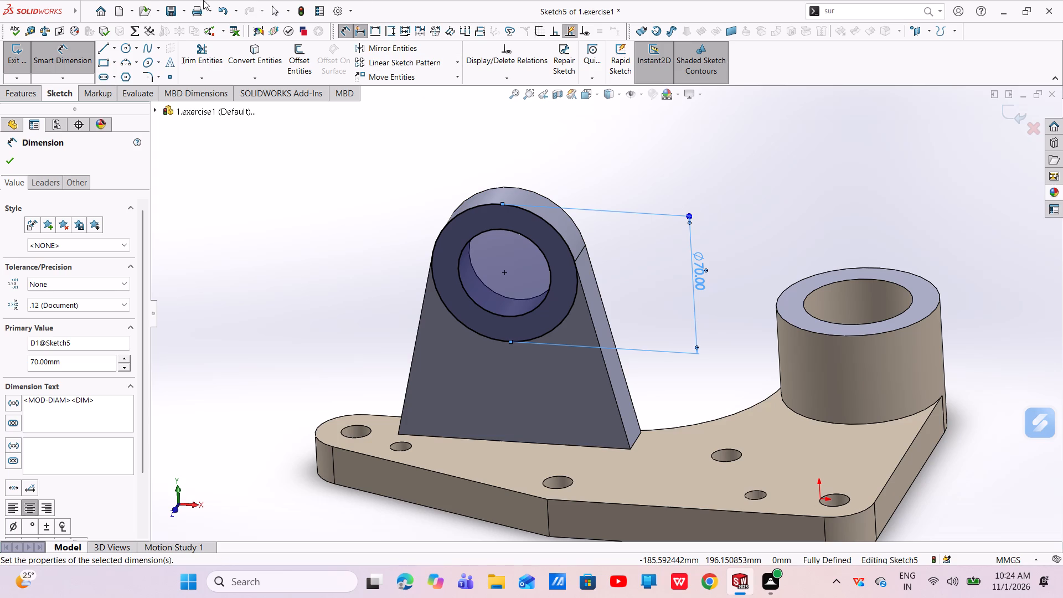
pyautogui.click(4, 166)
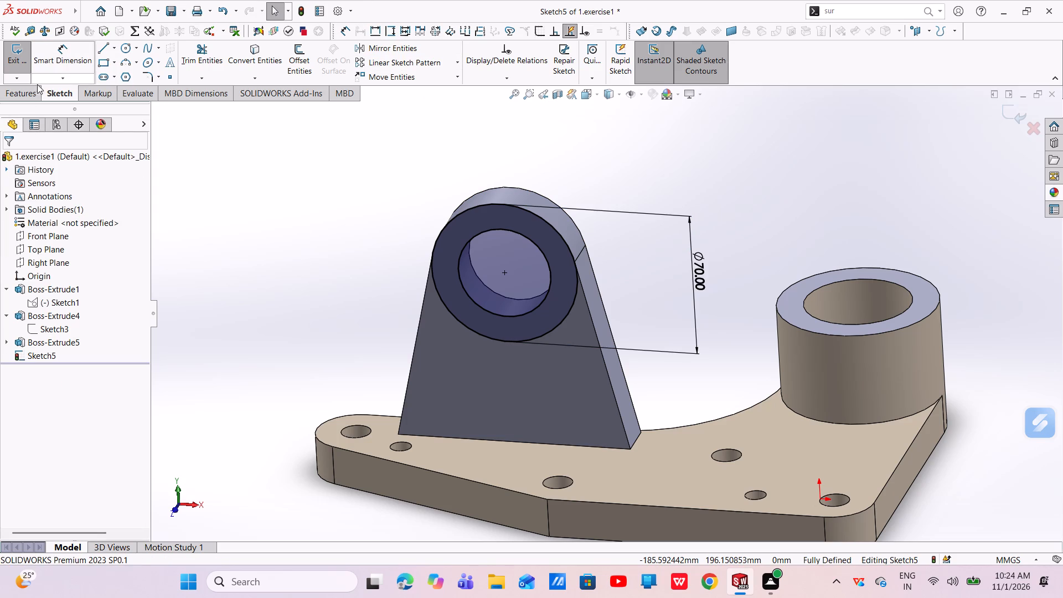
# Extrude the ring sketch with merged result, 59 mm blind reversed back through the upright and 3 mm blind in Direction 2.
pyautogui.click(18, 91)
pyautogui.click(20, 64)
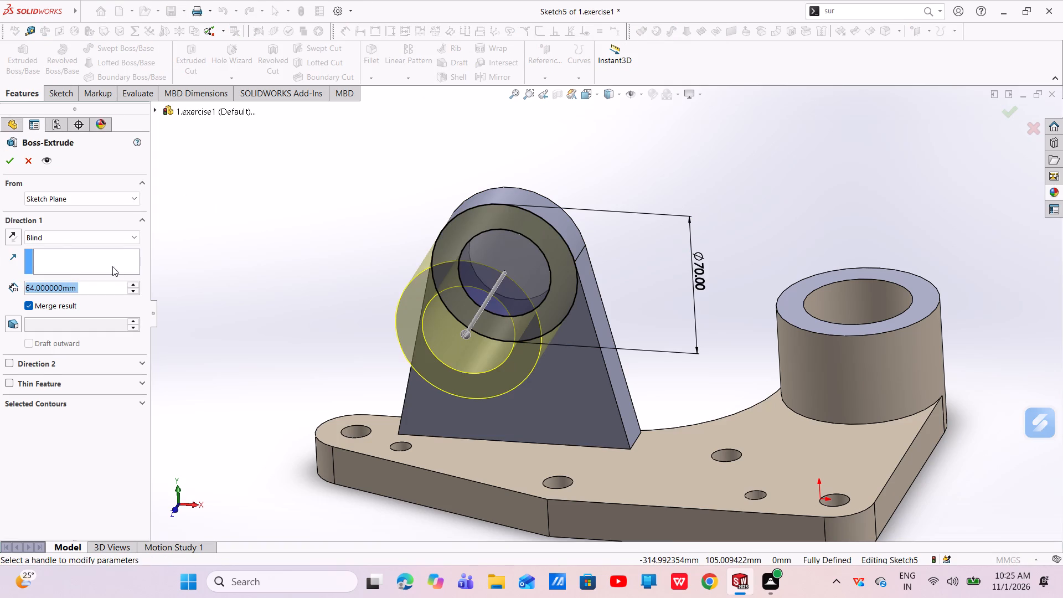
pyautogui.click(11, 361)
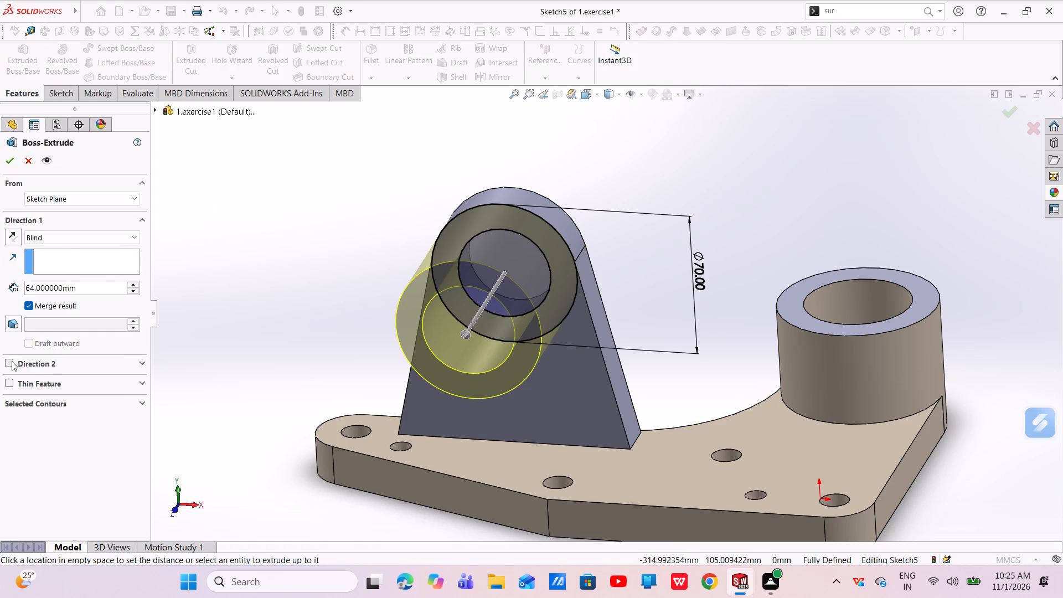
pyautogui.press('BackSpace')
pyautogui.press('3')
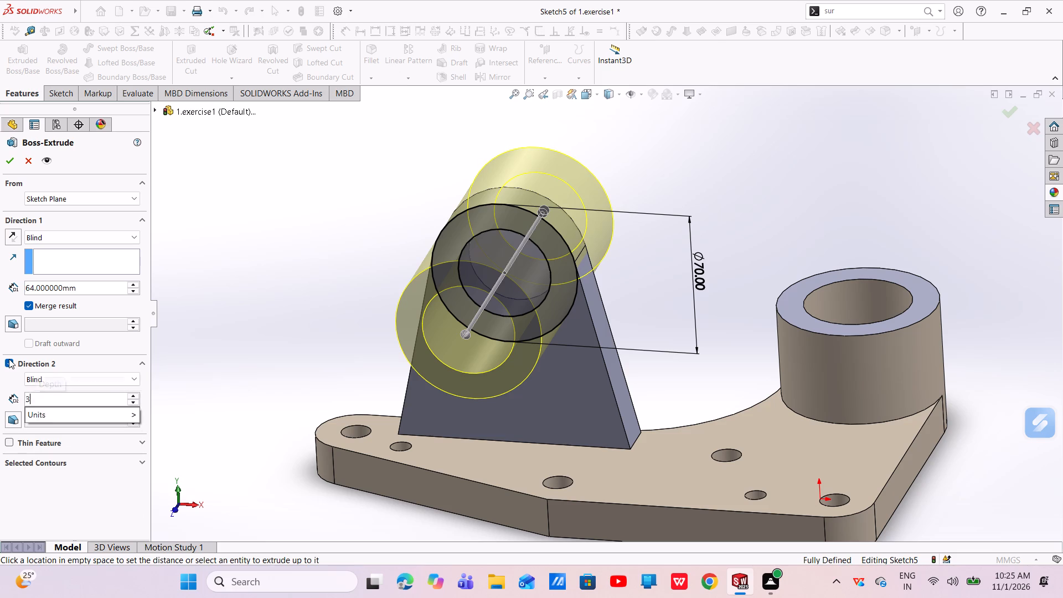
pyautogui.press('Return')
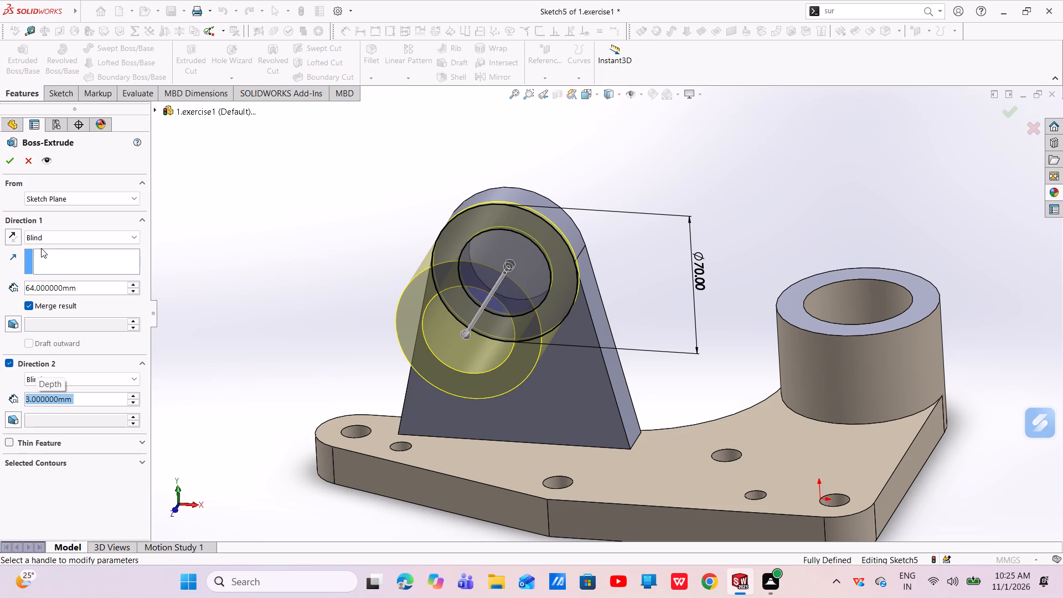
pyautogui.moveTo(79, 288); pyautogui.dragTo(51, 272)
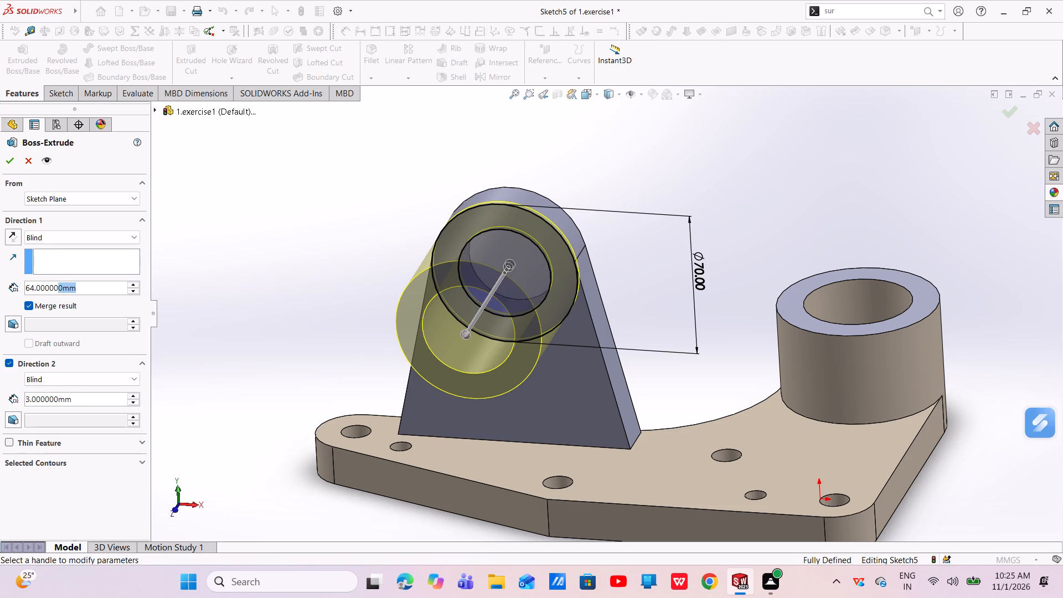
pyautogui.moveTo(51, 272); pyautogui.dragTo(27, 275)
pyautogui.press('BackSpace')
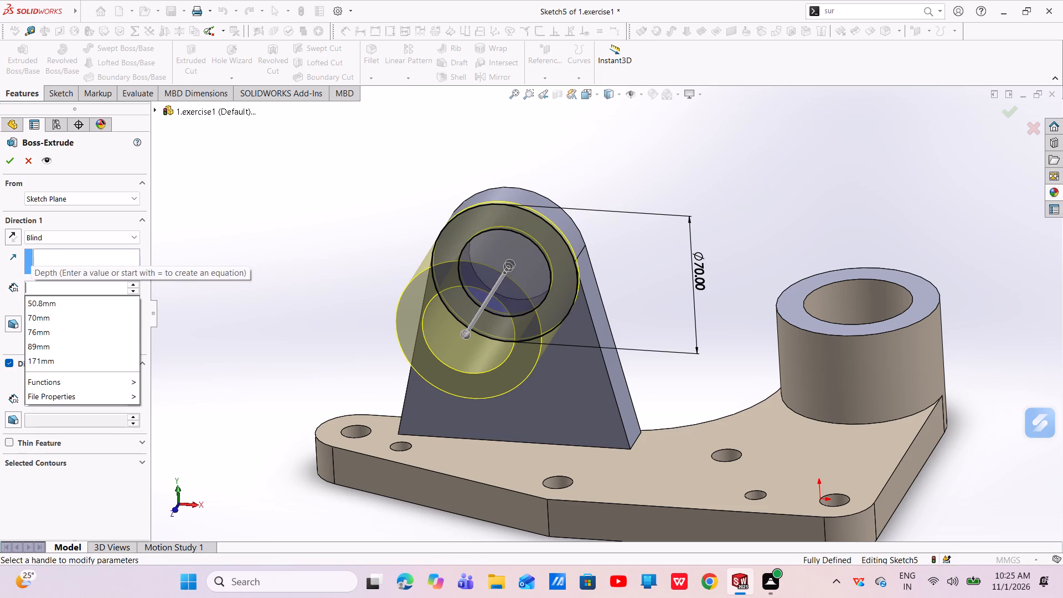
pyautogui.press('5')
pyautogui.press('9')
pyautogui.press('Return')
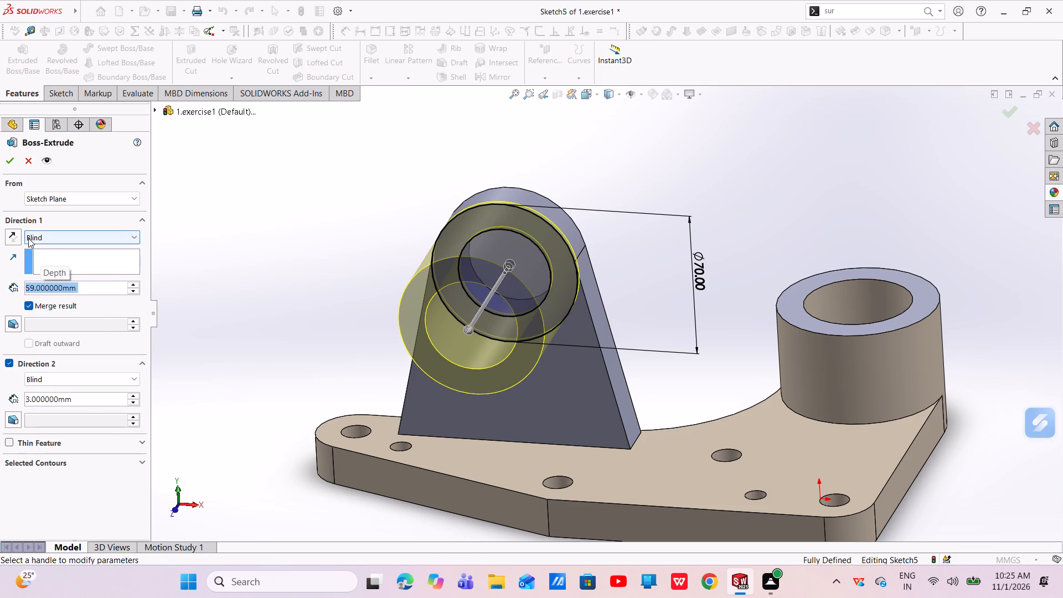
pyautogui.click(8, 238)
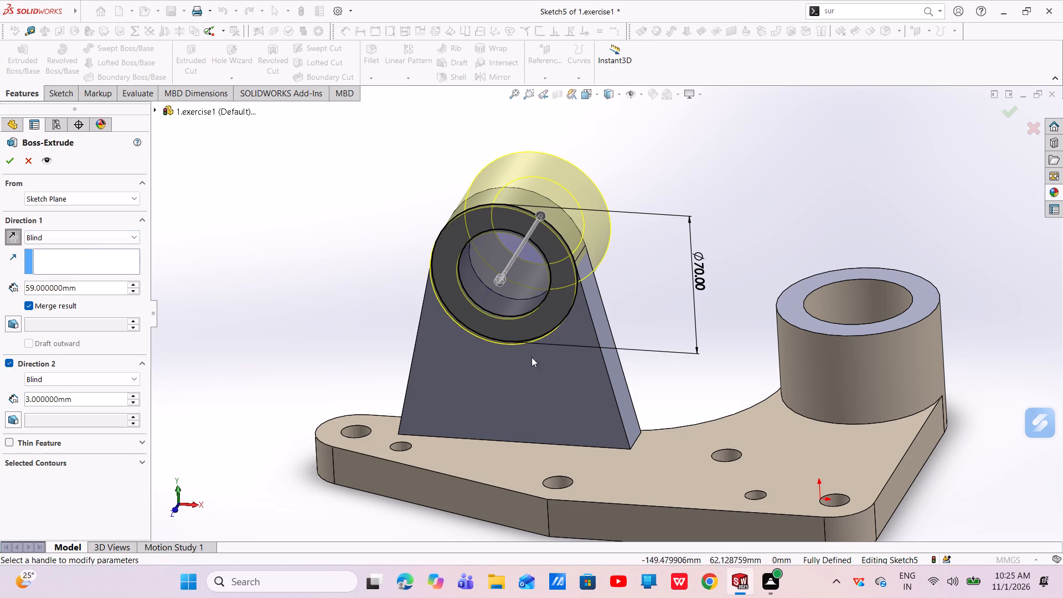
pyautogui.scroll(-3, 584, 306)
pyautogui.moveTo(585, 300); pyautogui.dragTo(516, 288, button='middle')
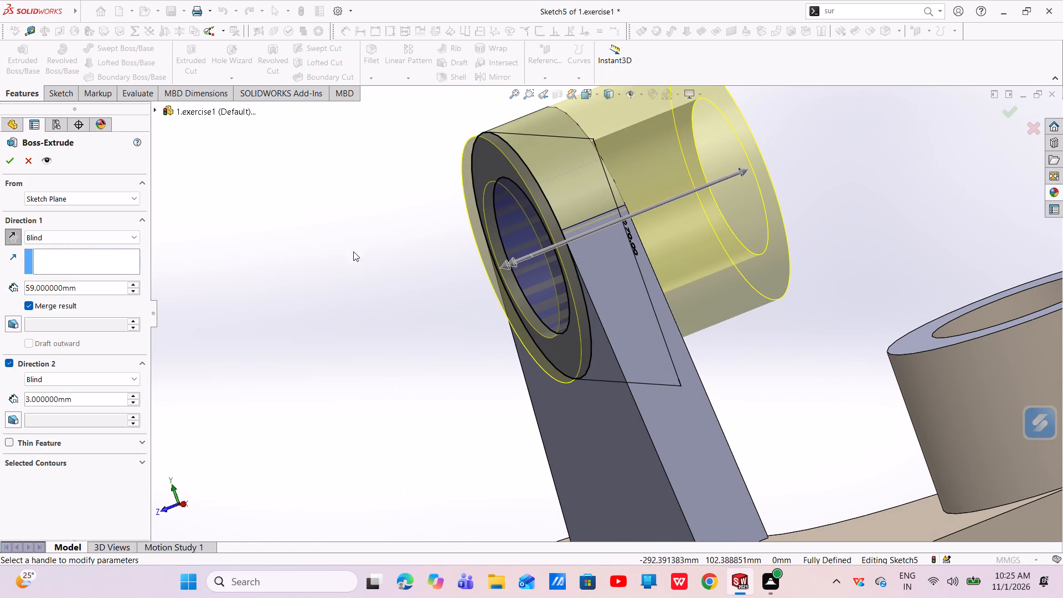
pyautogui.click(4, 159)
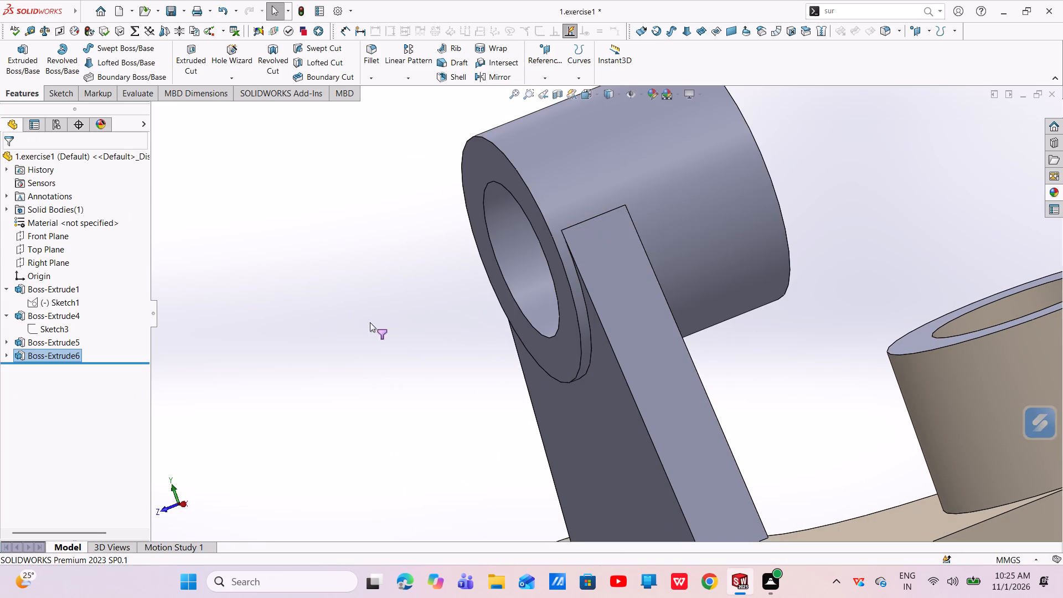
# Examine from several angles how the horizontal cylindrical boss sits on the upright and relative to the plate's boss.
pyautogui.scroll(4, 406, 316)
pyautogui.moveTo(476, 335); pyautogui.dragTo(716, 452, button='middle')
pyautogui.moveTo(710, 452); pyautogui.dragTo(512, 450, button='middle')
pyautogui.moveTo(620, 342); pyautogui.dragTo(558, 387, button='middle')
pyautogui.scroll(-1, 547, 436)
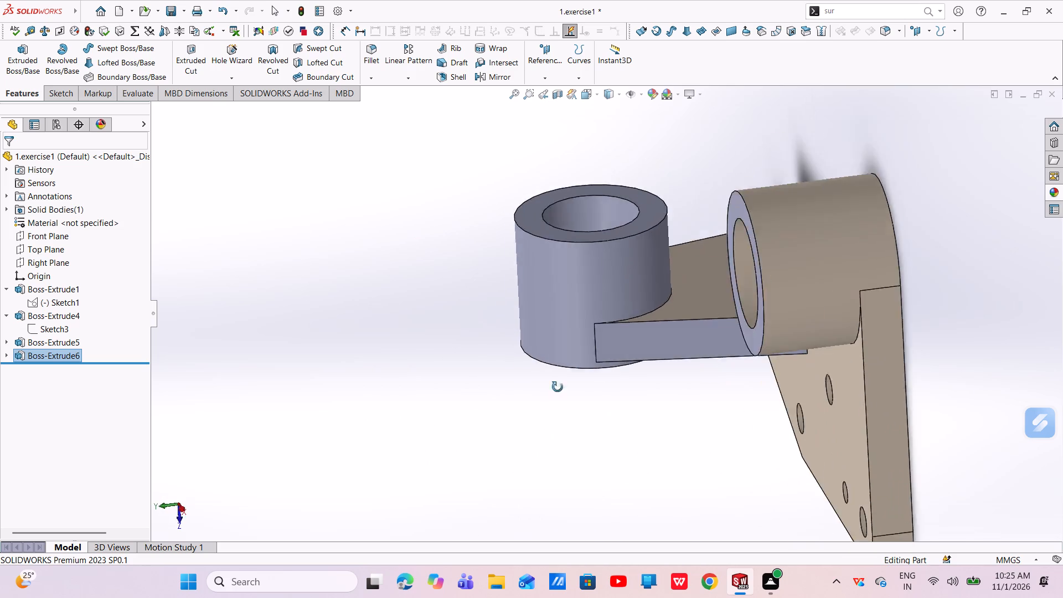
pyautogui.moveTo(558, 387); pyautogui.dragTo(644, 329, button='middle')
pyautogui.scroll(3, 602, 363)
pyautogui.moveTo(618, 336); pyautogui.dragTo(589, 207, button='middle')
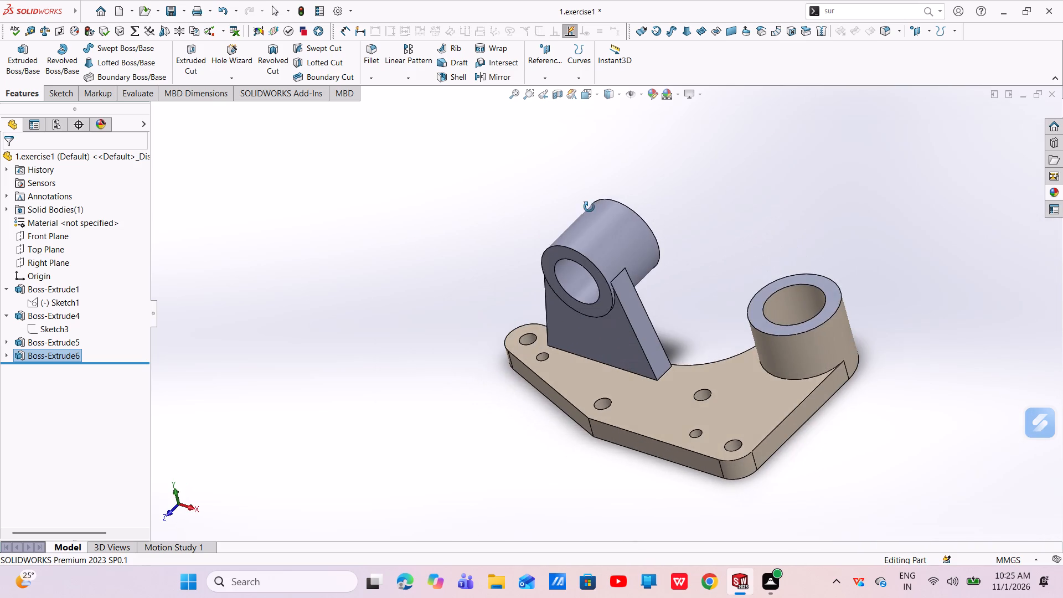
pyautogui.moveTo(589, 207); pyautogui.dragTo(611, 275, button='middle')
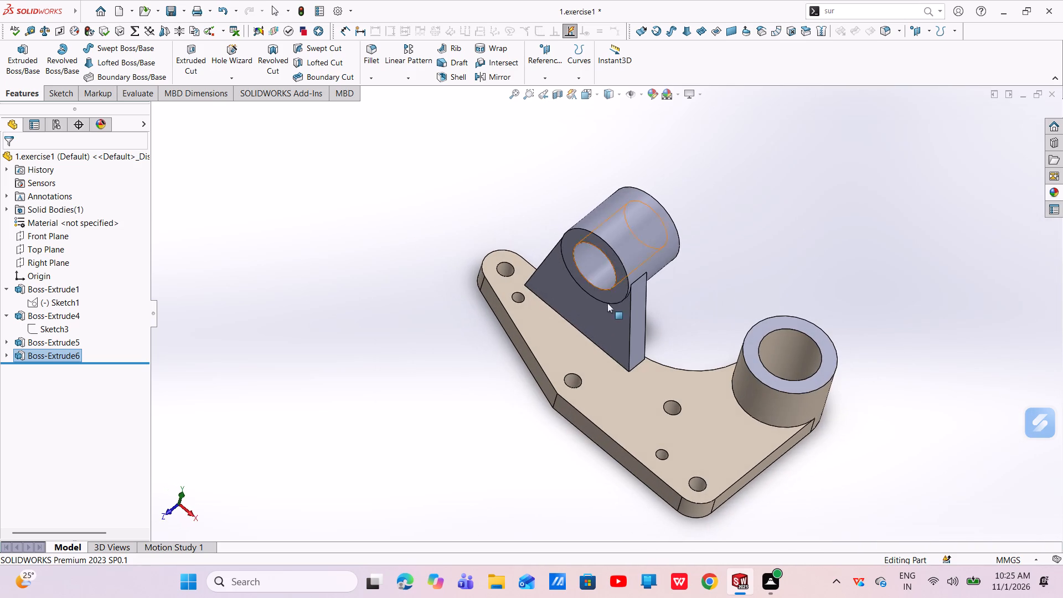
pyautogui.scroll(-2, 618, 327)
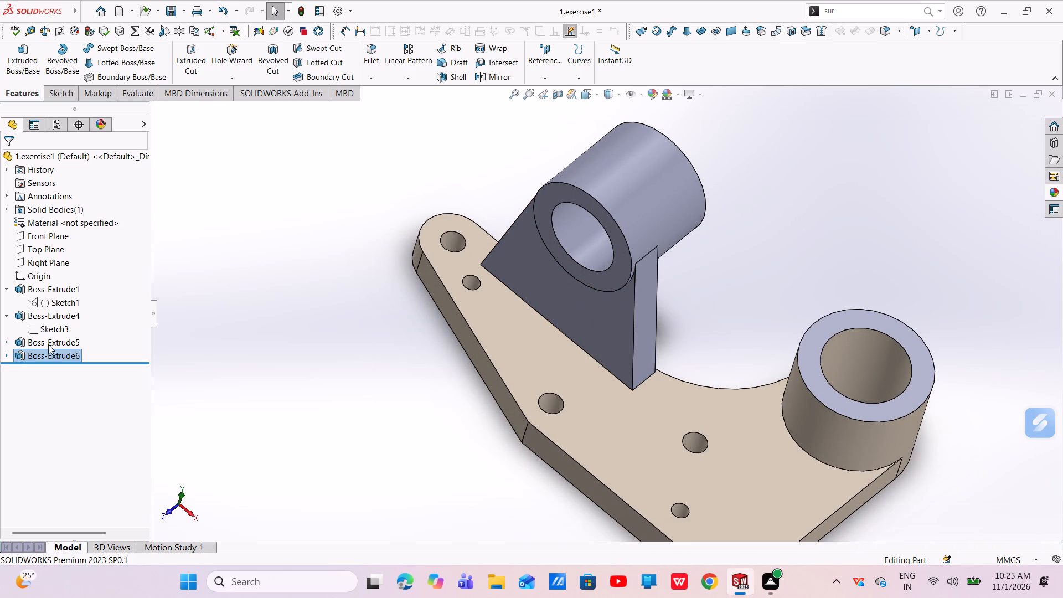
# Apply the brushed magnesium appearance to the upright's new cylindrical boss feature.
pyautogui.click(53, 342)
pyautogui.click(53, 355)
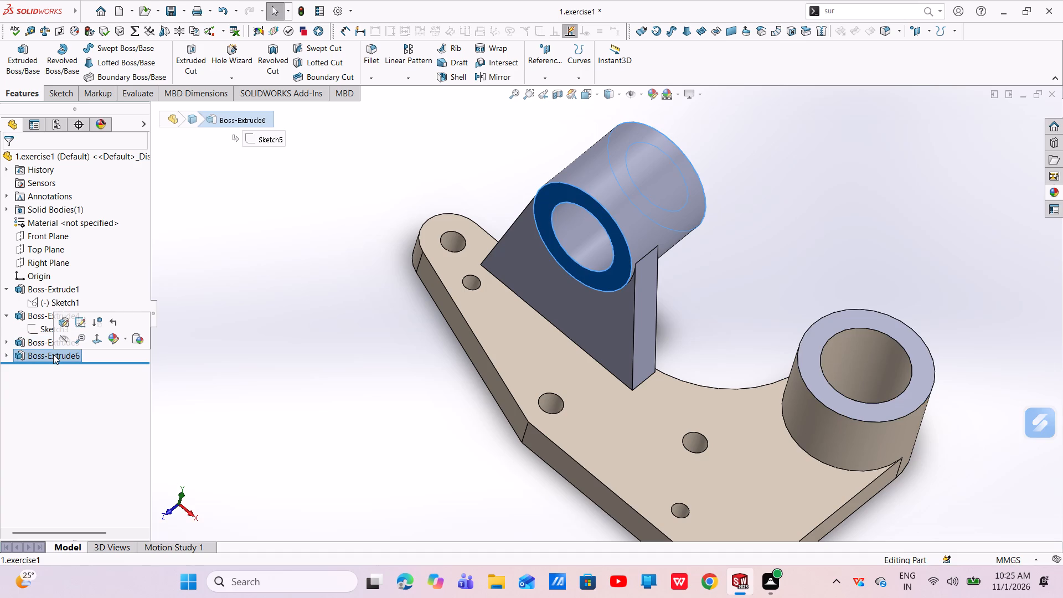
pyautogui.rightClick(53, 354)
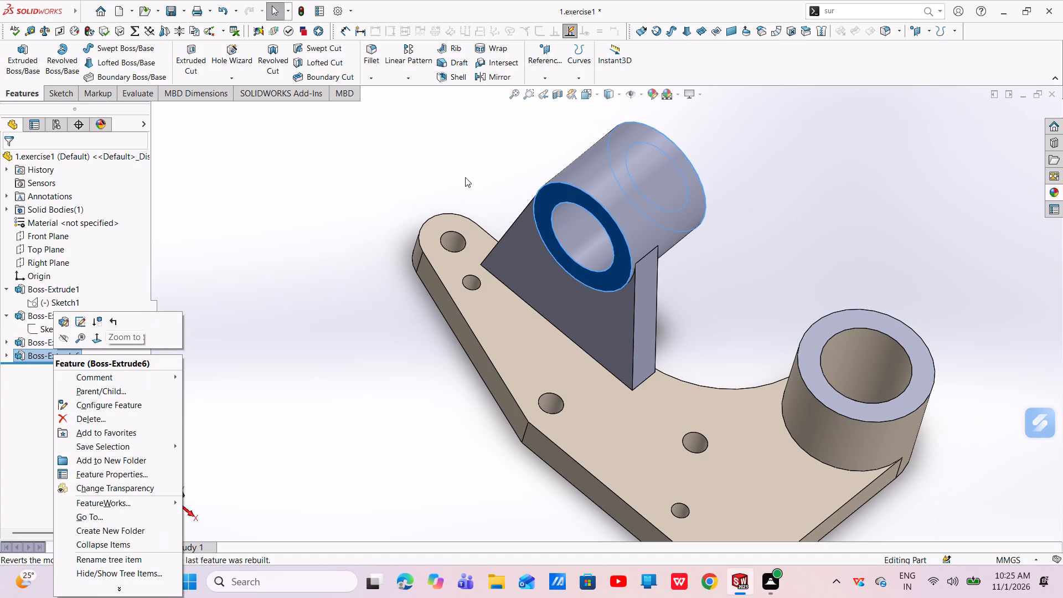
pyautogui.doubleClick(1055, 193)
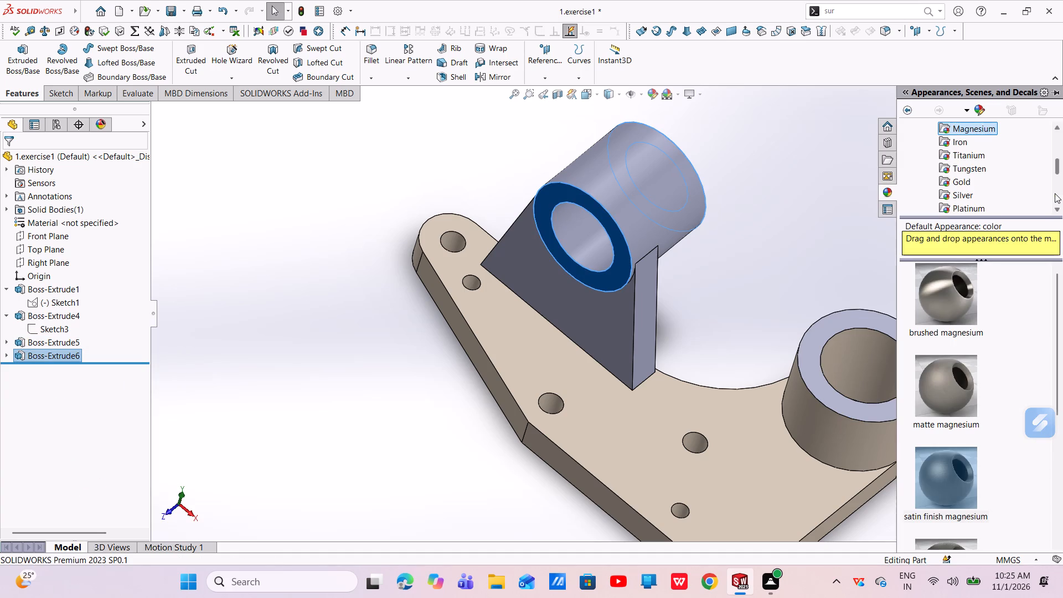
pyautogui.doubleClick(951, 295)
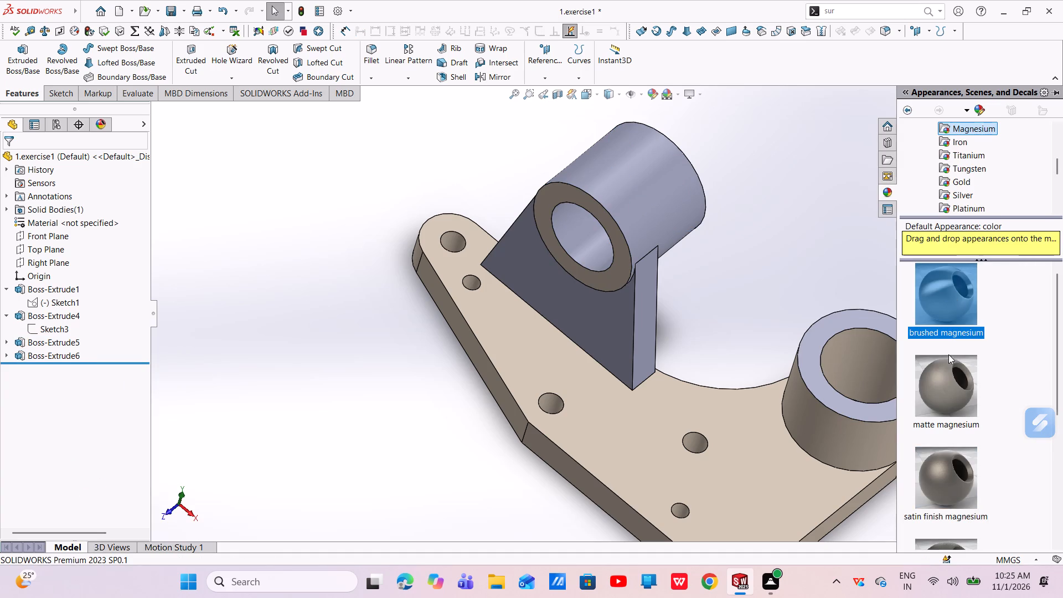
# Apply the matte magnesium appearance to the rest of the part and view the bracket from the other side.
pyautogui.doubleClick(952, 376)
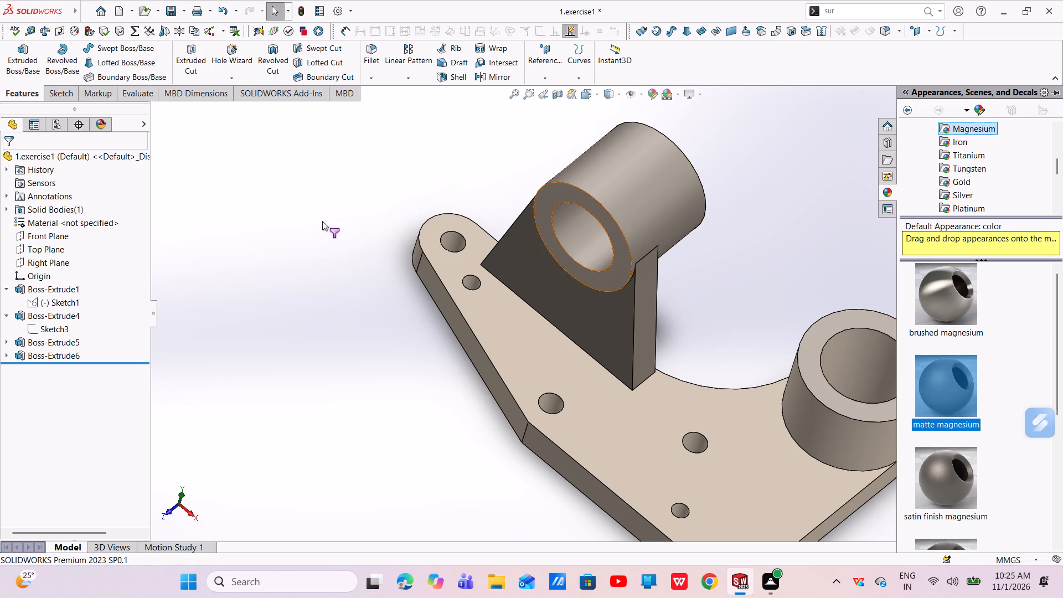
pyautogui.click(319, 223)
pyautogui.moveTo(629, 357); pyautogui.dragTo(799, 372, button='middle')
pyautogui.scroll(1, 662, 271)
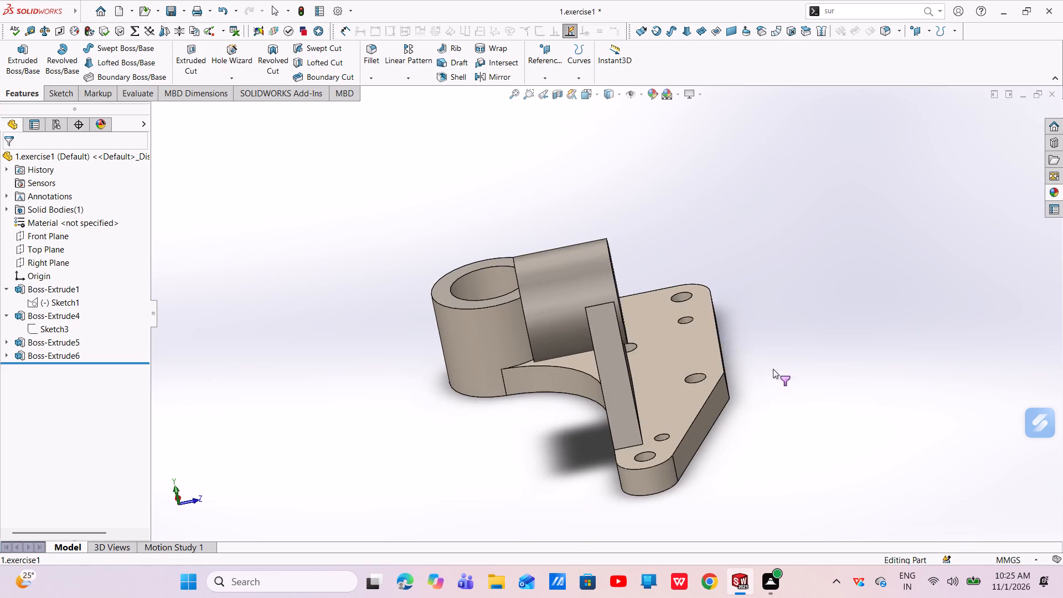
pyautogui.moveTo(613, 288); pyautogui.dragTo(674, 275, button='middle')
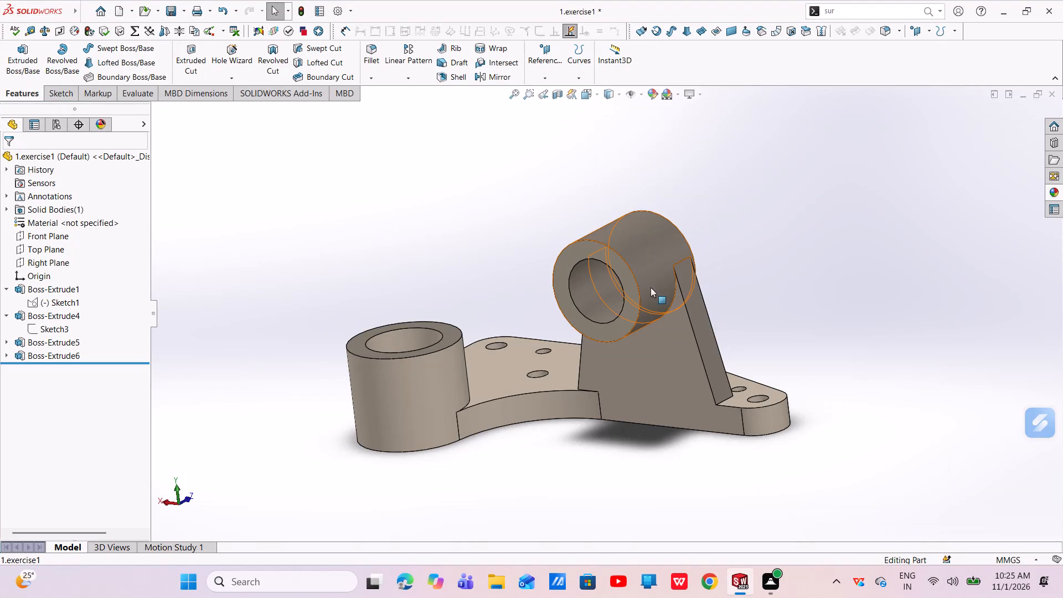
# Start a sketch on the plate's underside and draw a 76 mm diameter circle centred on the origin along the vertical boss's outer edge.
pyautogui.moveTo(656, 297); pyautogui.dragTo(905, 56, button='middle')
pyautogui.moveTo(789, 293); pyautogui.dragTo(672, 155, button='middle')
pyautogui.scroll(1, 762, 243)
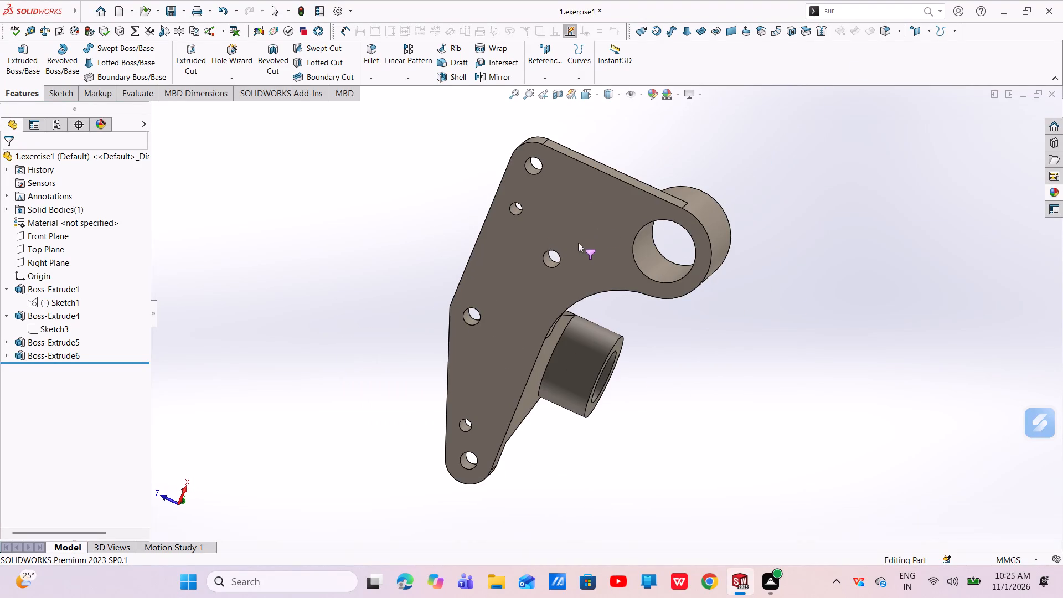
pyautogui.click(598, 230)
pyautogui.click(647, 201)
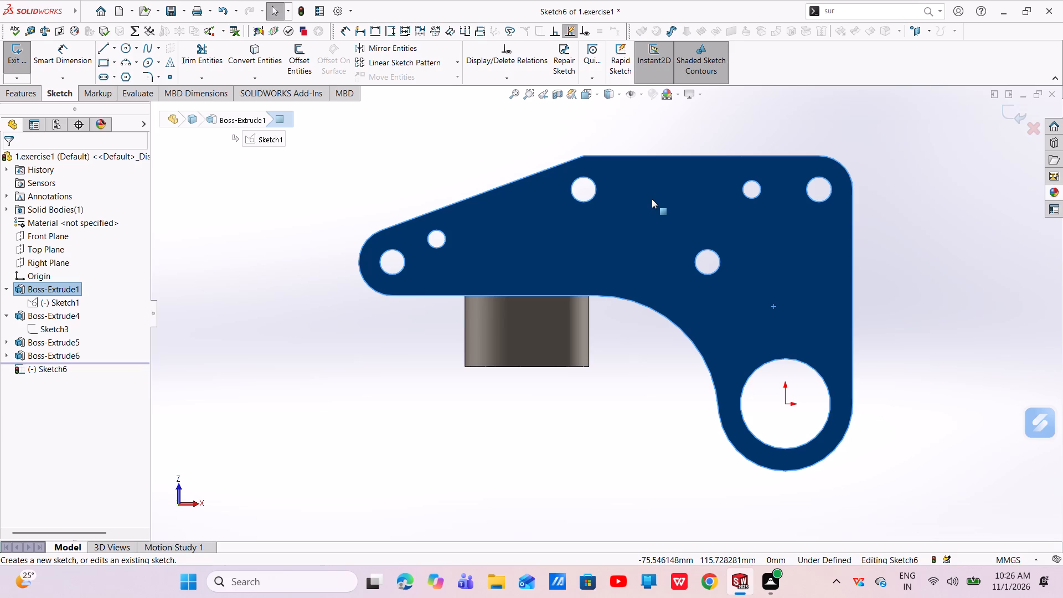
pyautogui.click(127, 50)
pyautogui.click(785, 404)
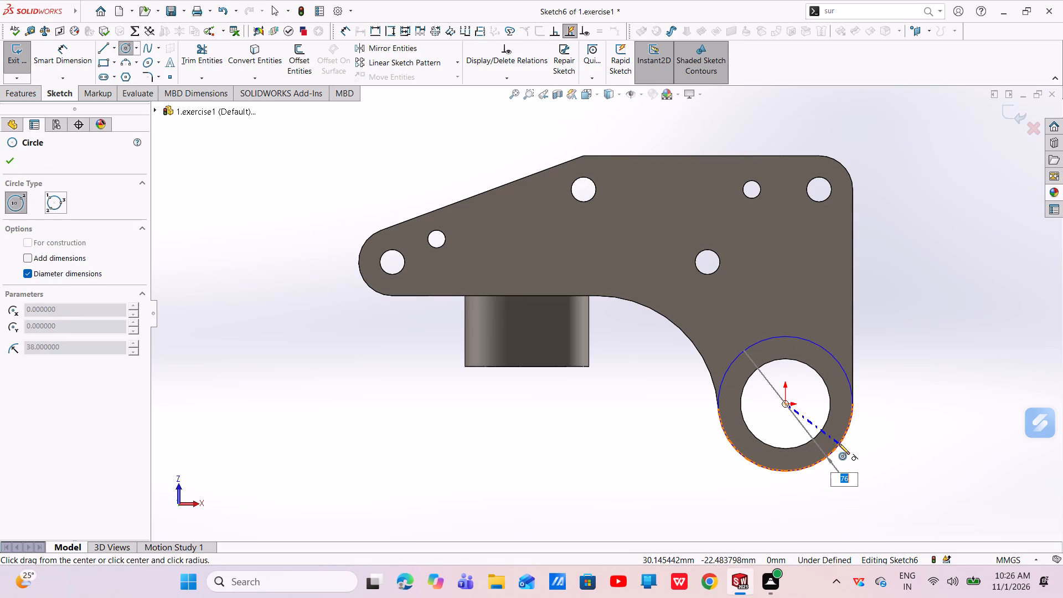
pyautogui.click(839, 444)
pyautogui.rightClick(839, 444)
pyautogui.click(861, 452)
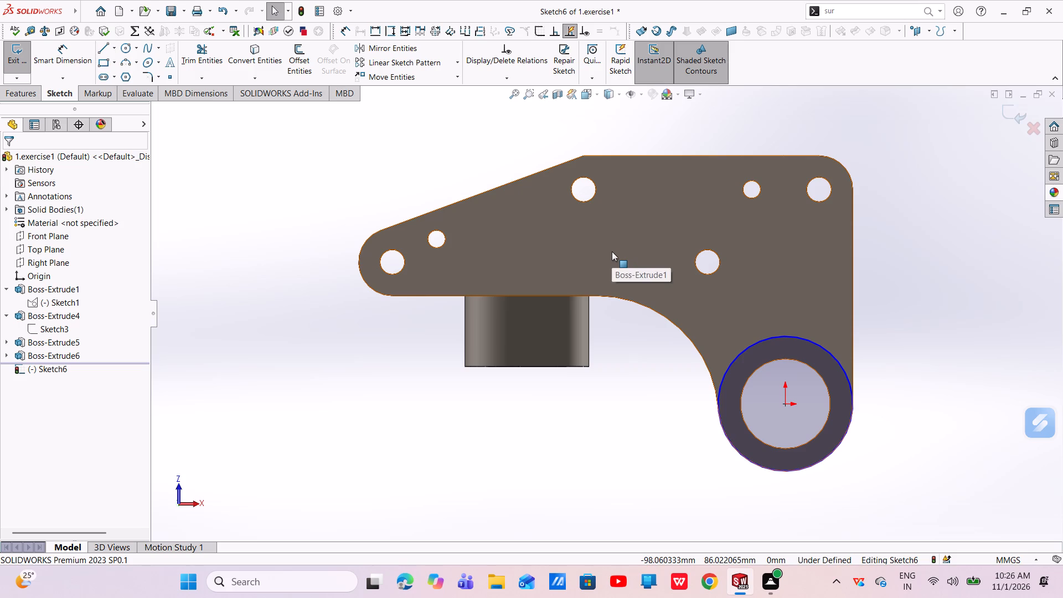
# Draw a horizontal line about 176 mm long from near the concave arc's start, across the plate and past its far straight edge.
pyautogui.click(107, 45)
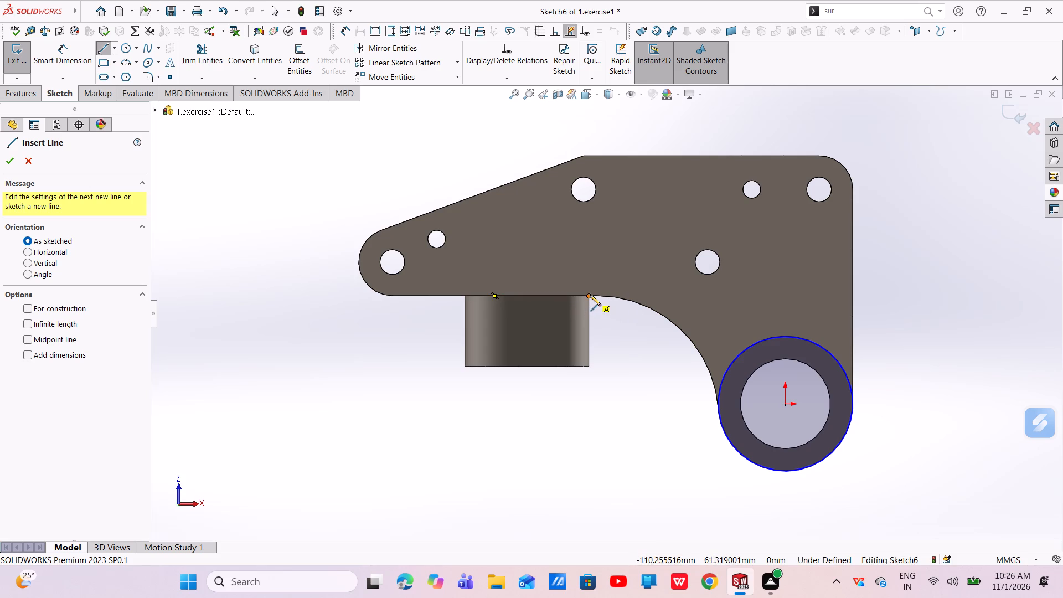
pyautogui.click(589, 295)
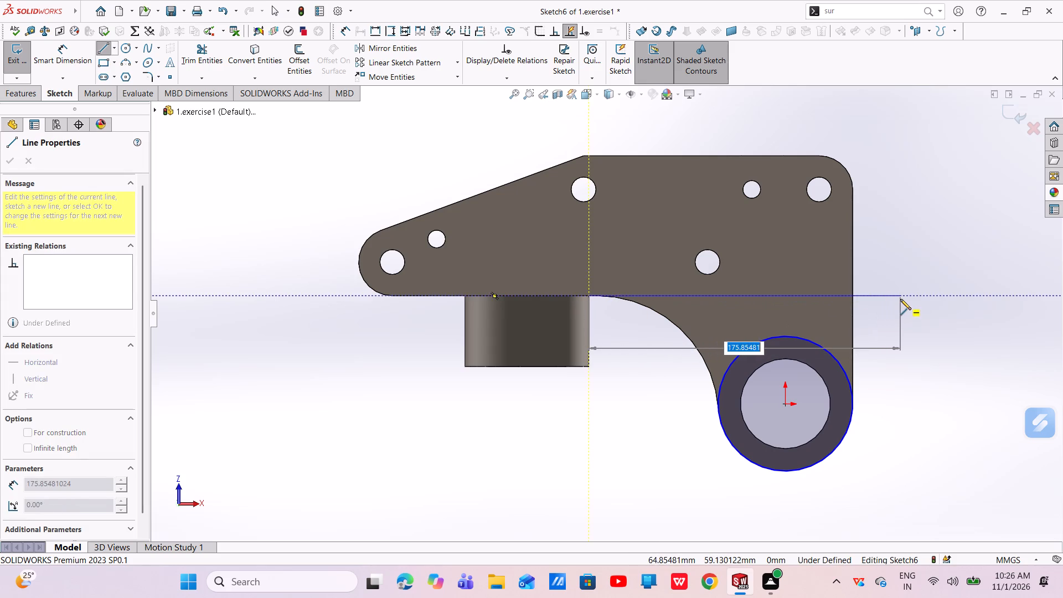
pyautogui.click(900, 299)
pyautogui.rightClick(901, 299)
pyautogui.click(931, 305)
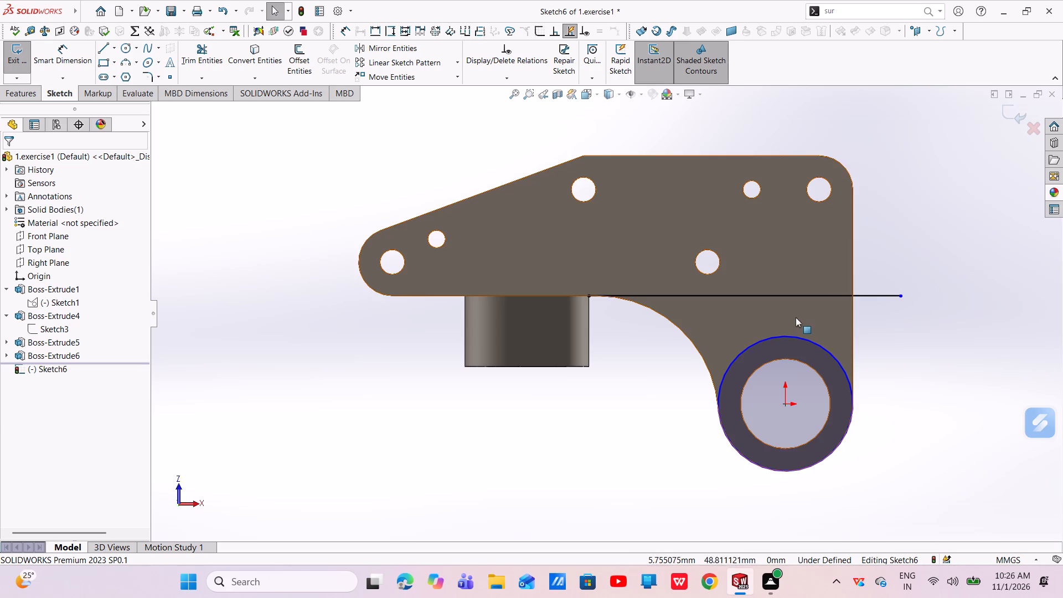
pyautogui.press('Escape')
# Convert the plate's concave arc edge and its 121 mm straight side edge into sketch entities.
pyautogui.click(692, 340)
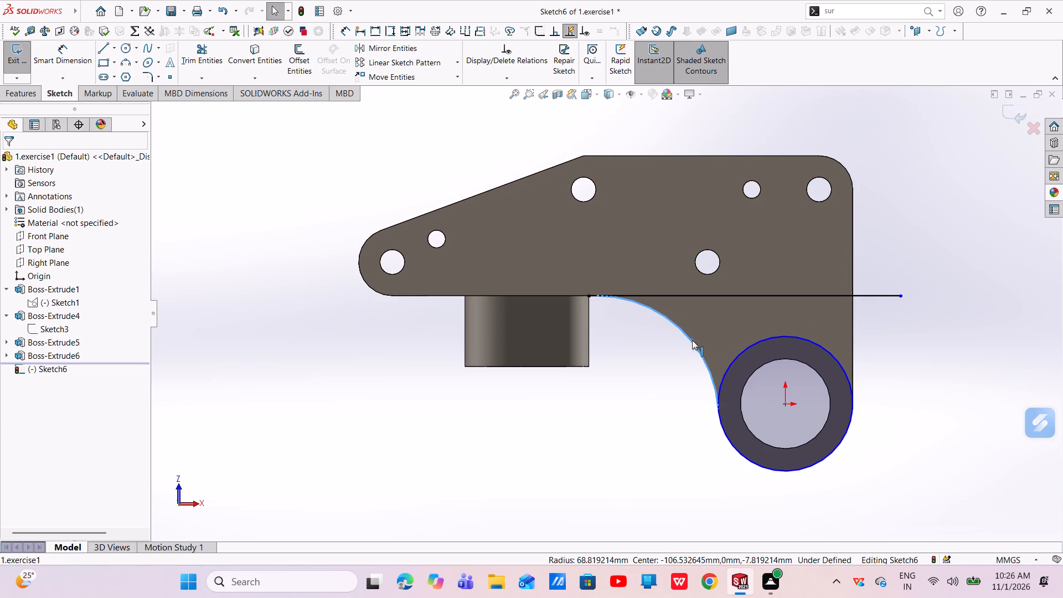
pyautogui.click(256, 56)
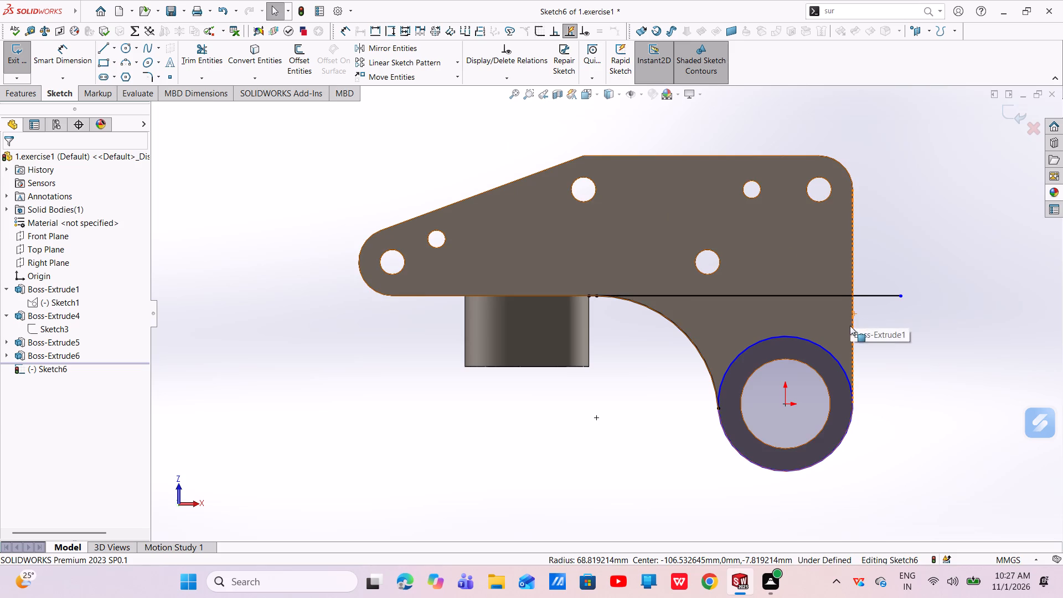
pyautogui.click(854, 339)
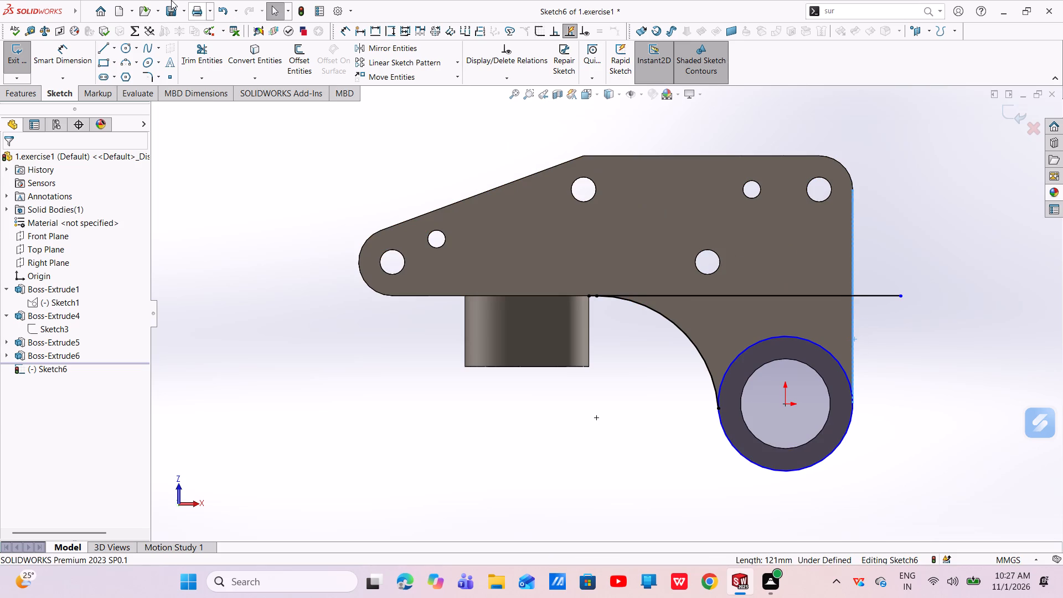
pyautogui.click(252, 46)
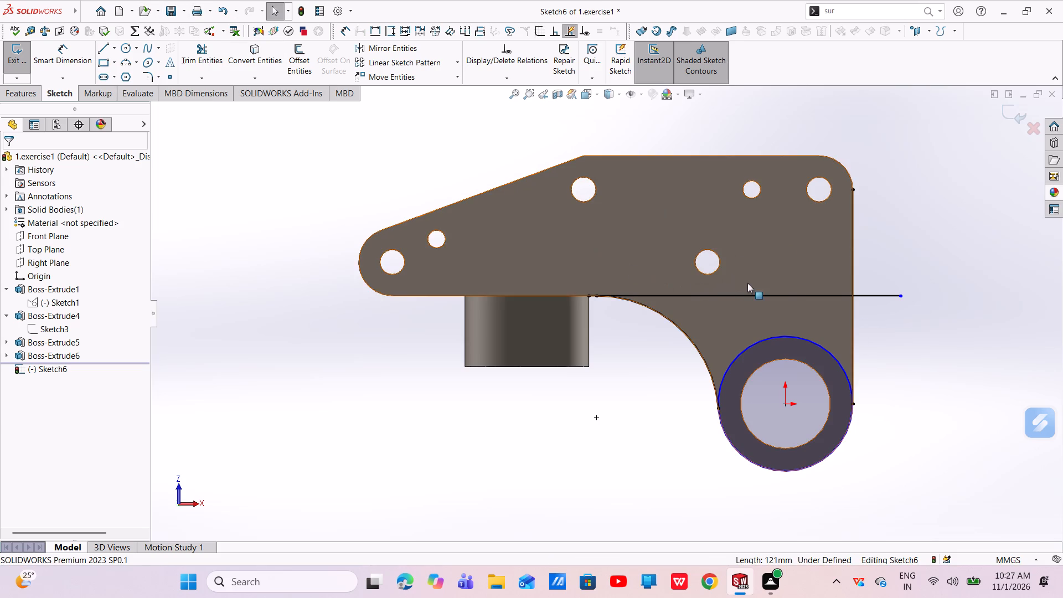
pyautogui.press('Escape')
# Trim the horizontal line's overhang beyond the plate's side edge and the circle's outer arc facing away from the plate.
pyautogui.click(198, 51)
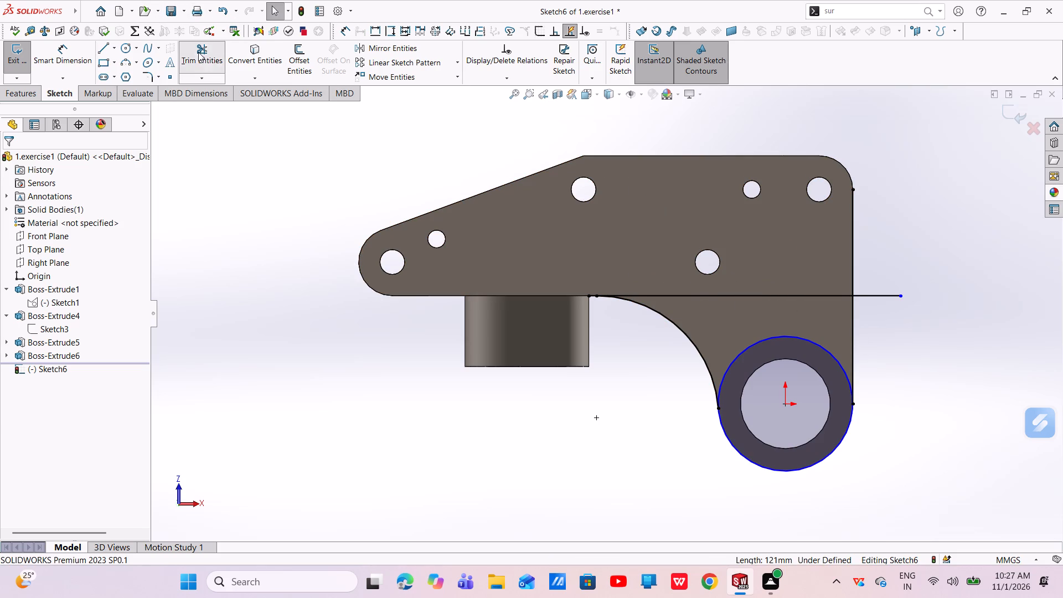
pyautogui.moveTo(835, 246); pyautogui.dragTo(889, 319)
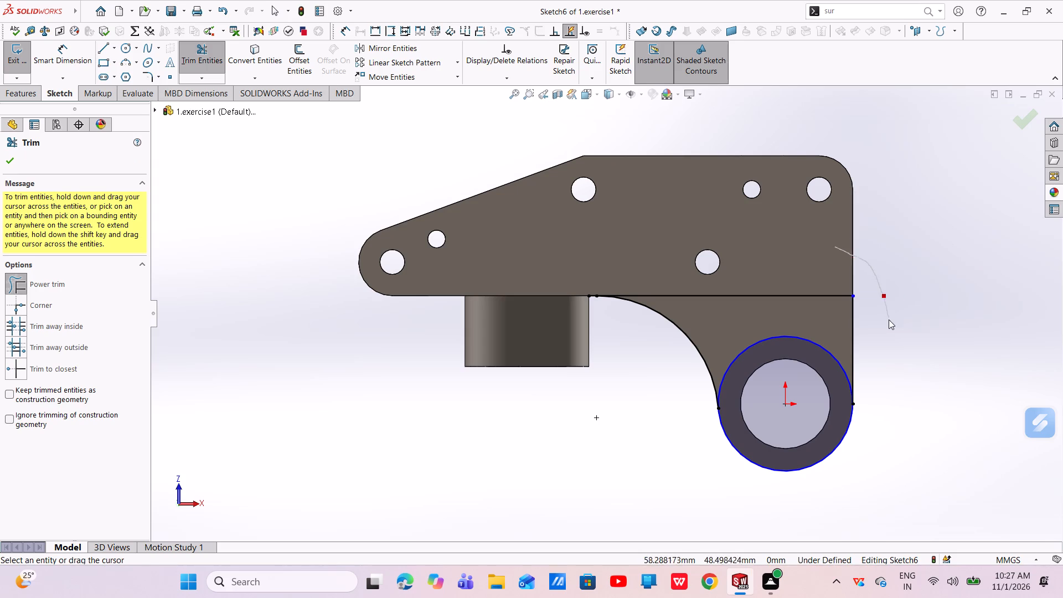
pyautogui.moveTo(889, 319); pyautogui.dragTo(890, 324)
pyautogui.press('Escape')
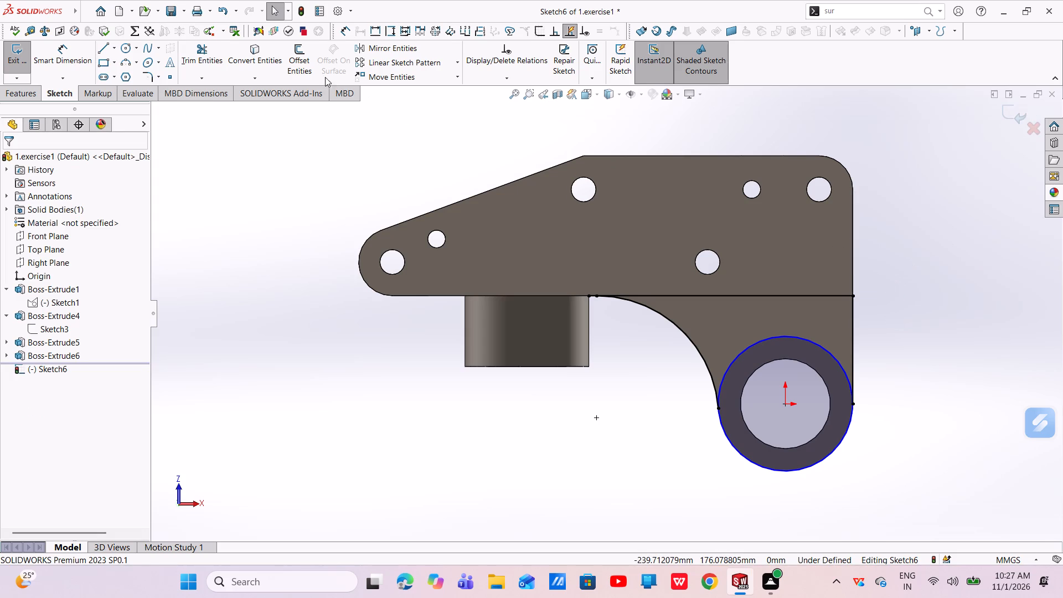
pyautogui.click(205, 52)
pyautogui.moveTo(741, 481); pyautogui.dragTo(751, 469)
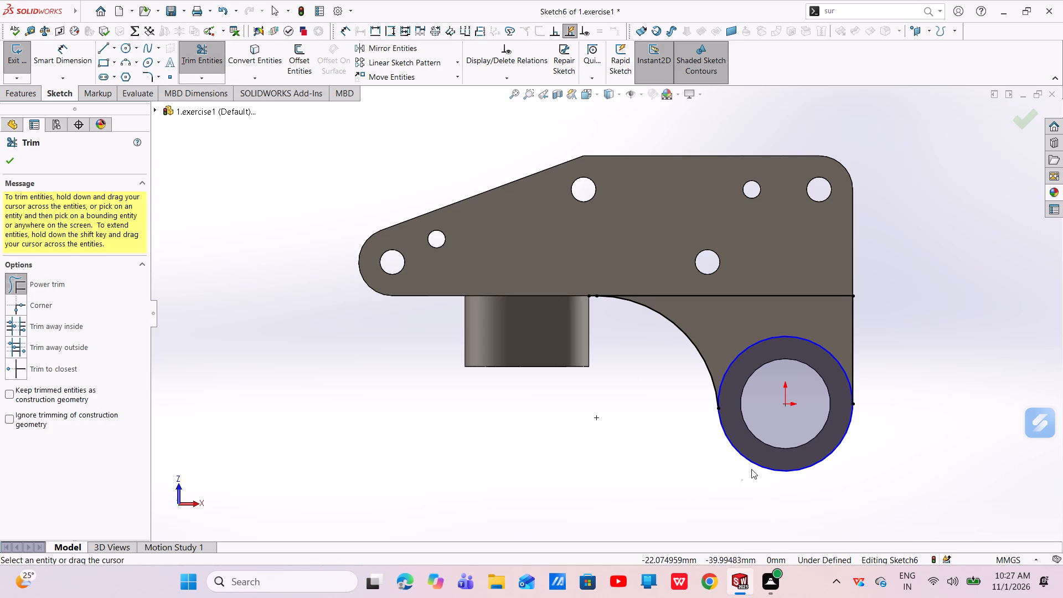
pyautogui.moveTo(751, 469); pyautogui.dragTo(760, 460)
pyautogui.press('Escape')
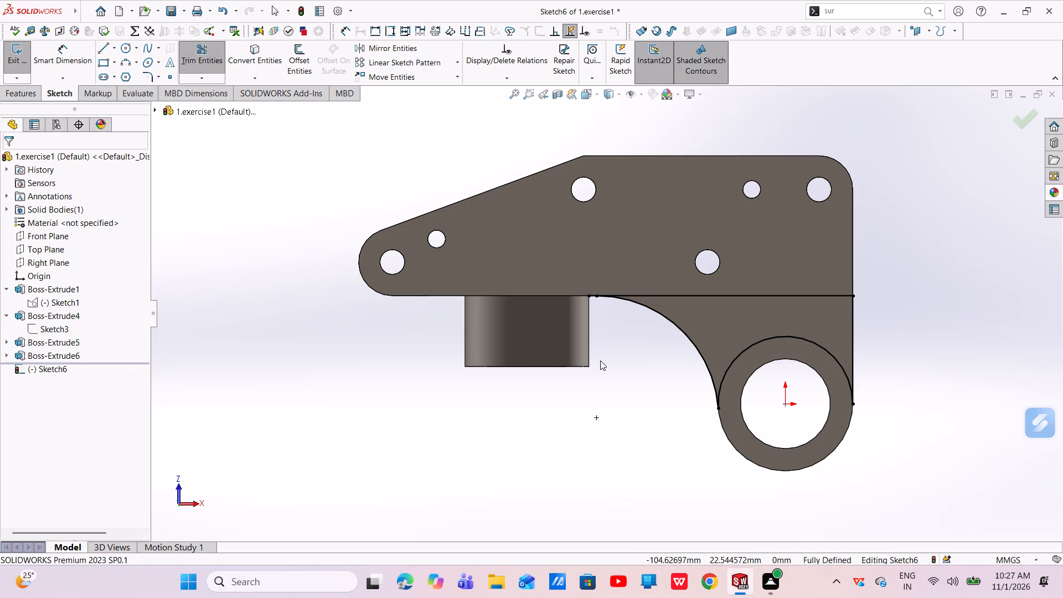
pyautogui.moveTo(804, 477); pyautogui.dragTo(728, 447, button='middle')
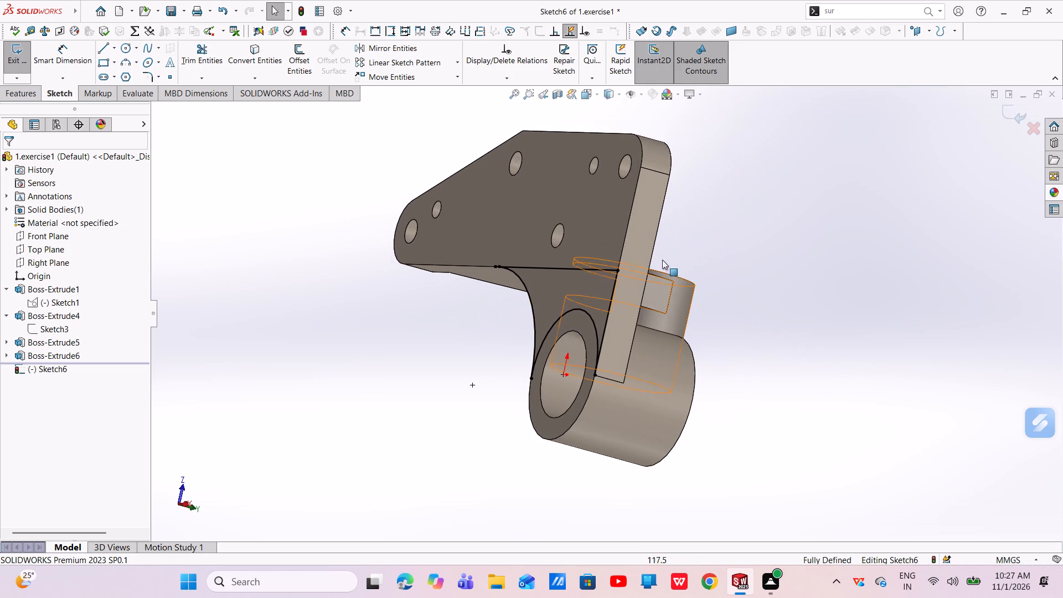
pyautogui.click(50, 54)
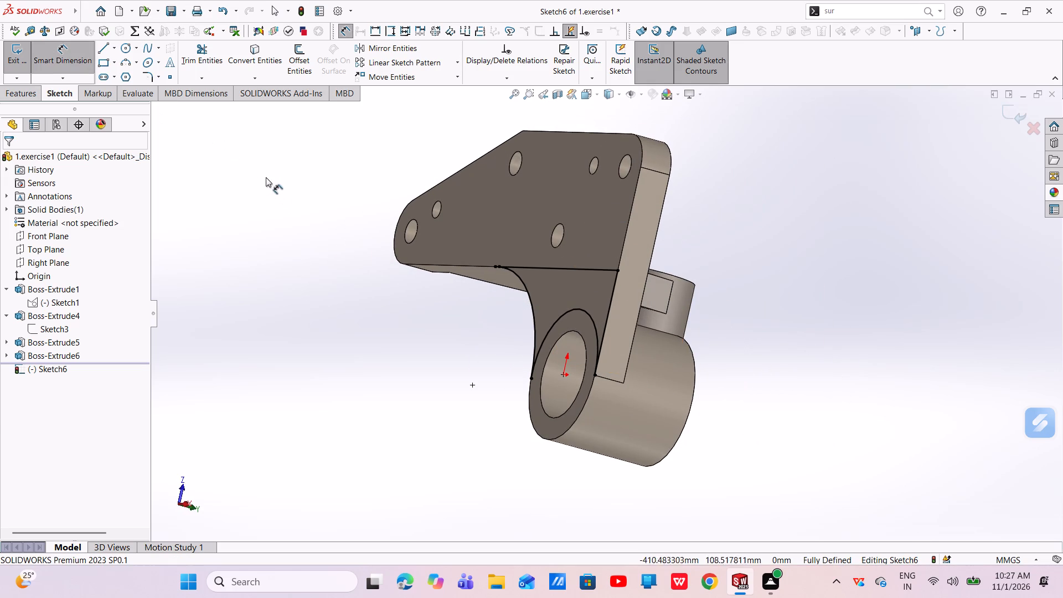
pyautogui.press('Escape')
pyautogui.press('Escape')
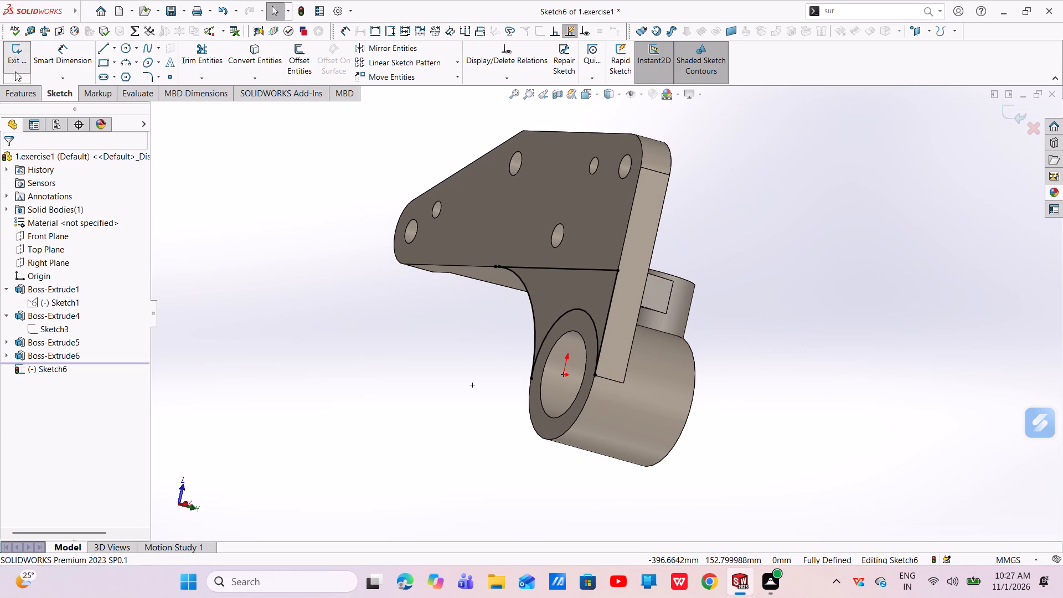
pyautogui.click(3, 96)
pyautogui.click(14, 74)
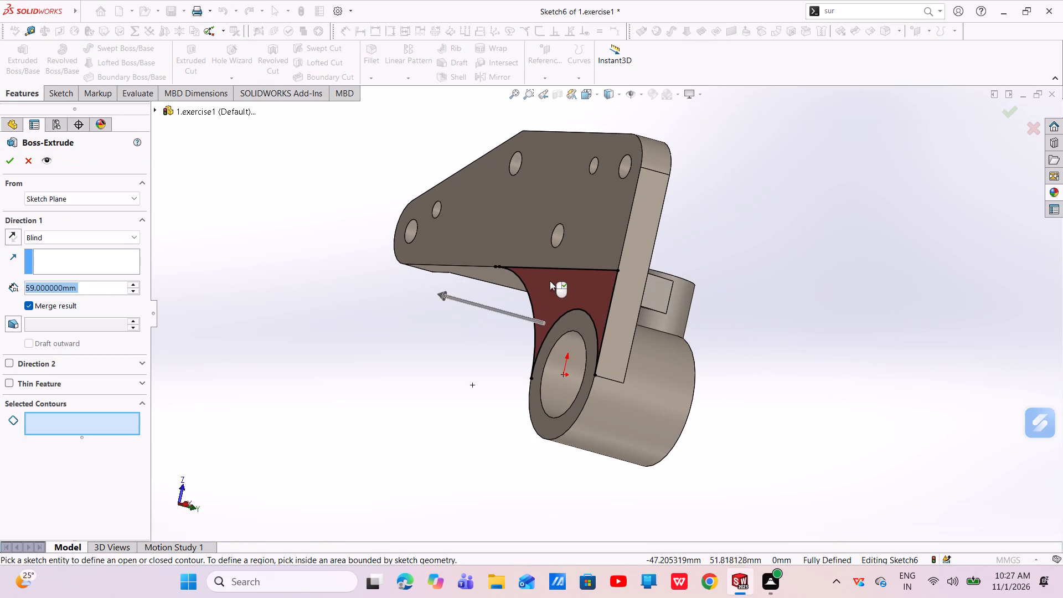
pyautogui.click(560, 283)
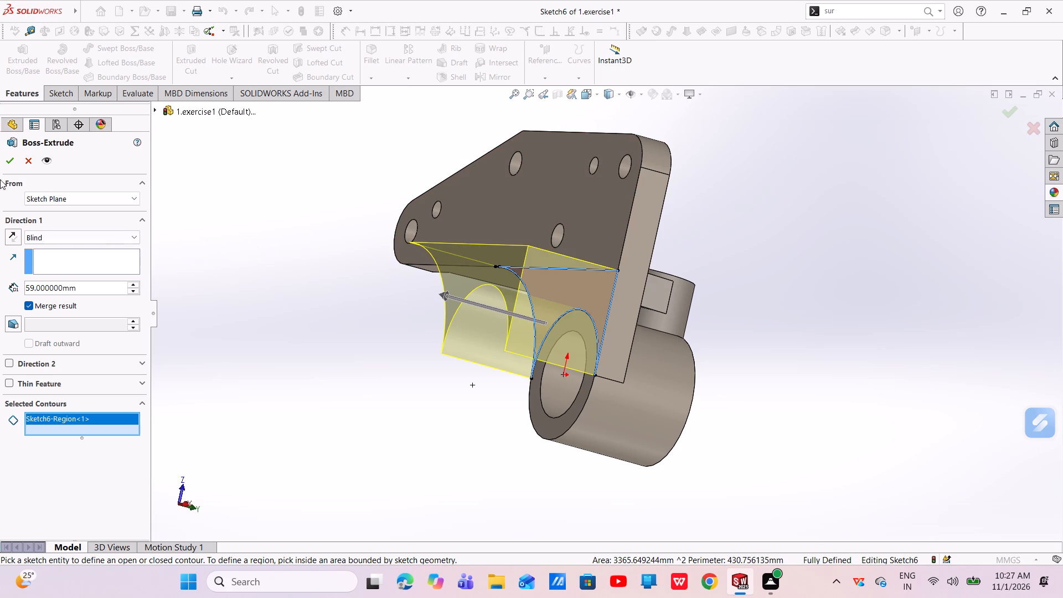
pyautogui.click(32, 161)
# Cut the enclosed sketch region around the vertical boss into the plate's underside with a 3 mm blind Extruded Cut.
pyautogui.click(190, 60)
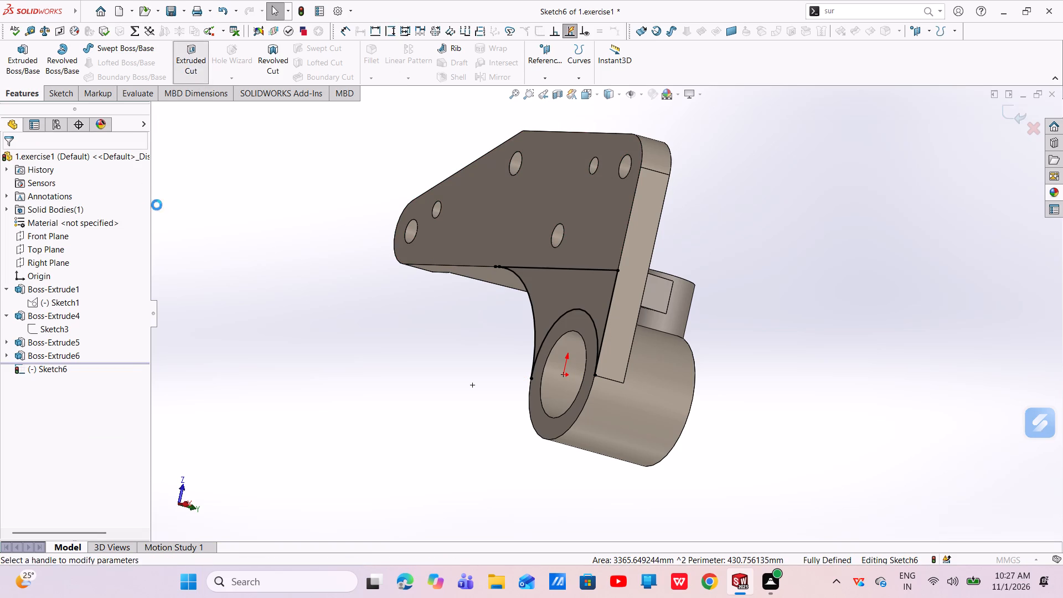
pyautogui.click(81, 241)
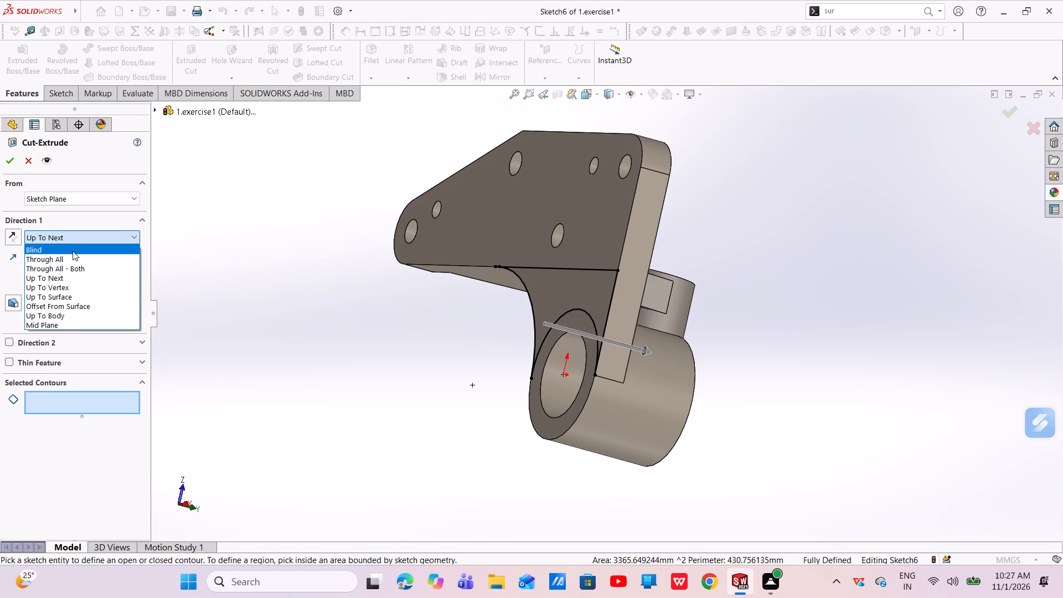
pyautogui.click(73, 251)
pyautogui.press('BackSpace')
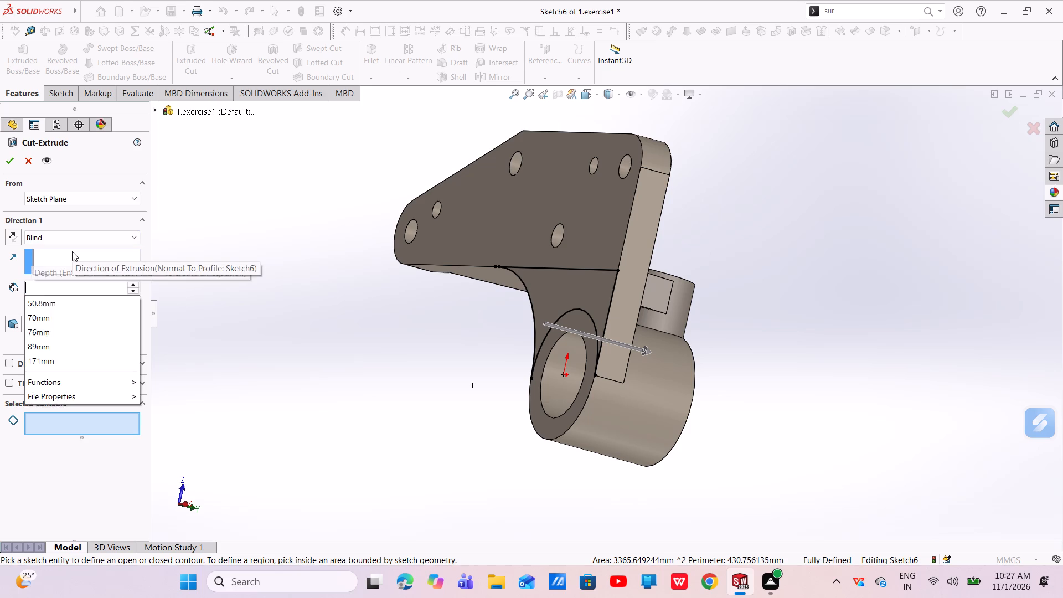
pyautogui.press('3')
pyautogui.press('Return')
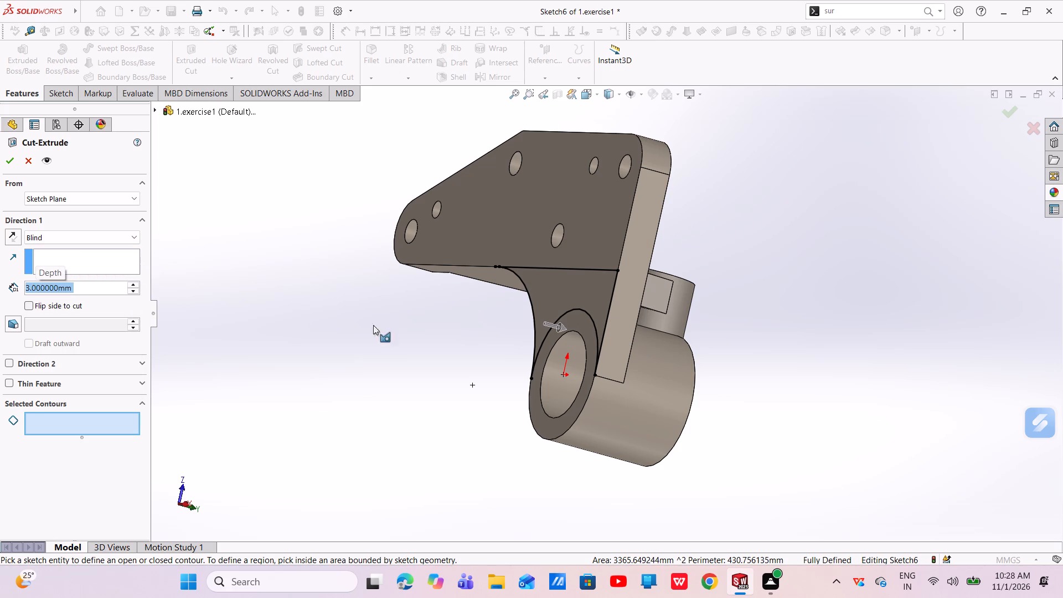
pyautogui.click(558, 293)
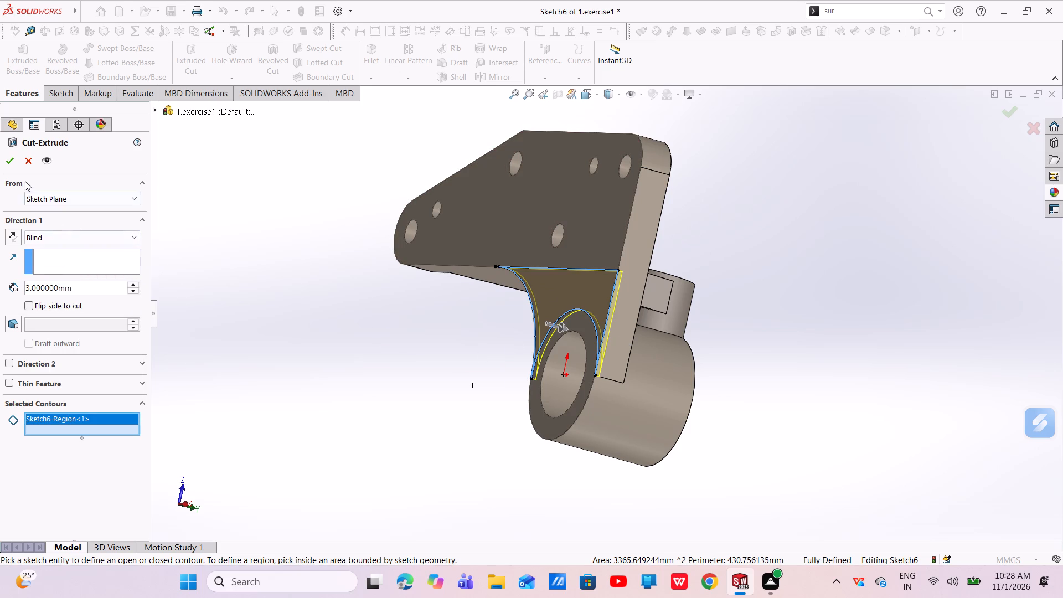
pyautogui.click(9, 159)
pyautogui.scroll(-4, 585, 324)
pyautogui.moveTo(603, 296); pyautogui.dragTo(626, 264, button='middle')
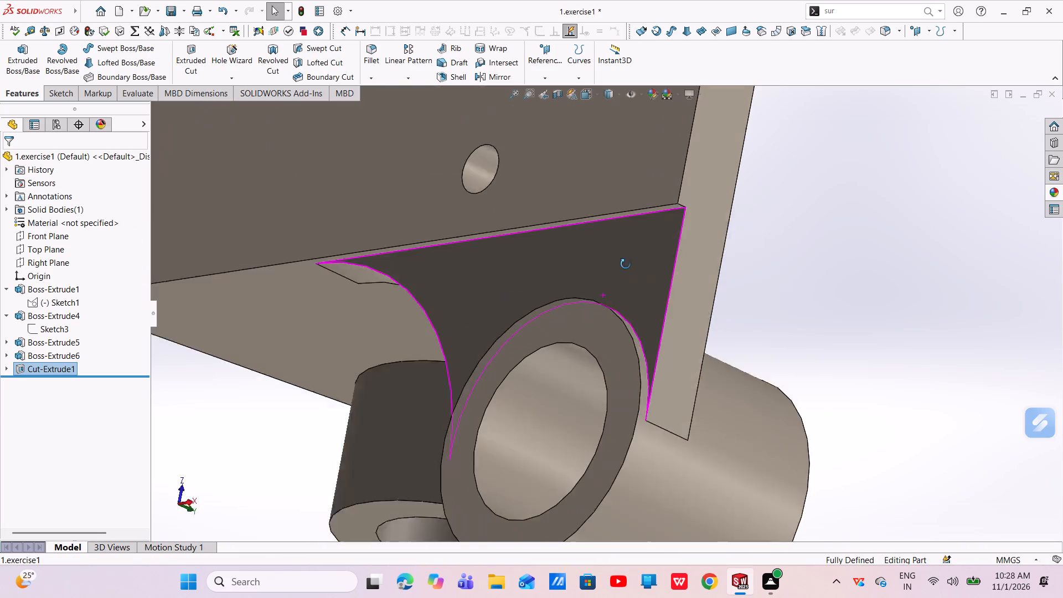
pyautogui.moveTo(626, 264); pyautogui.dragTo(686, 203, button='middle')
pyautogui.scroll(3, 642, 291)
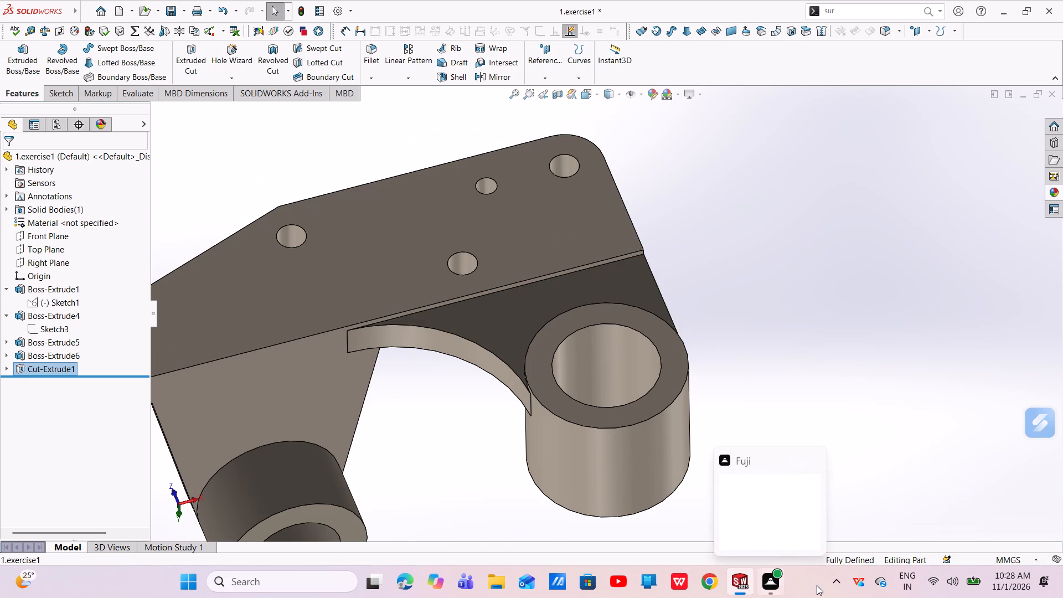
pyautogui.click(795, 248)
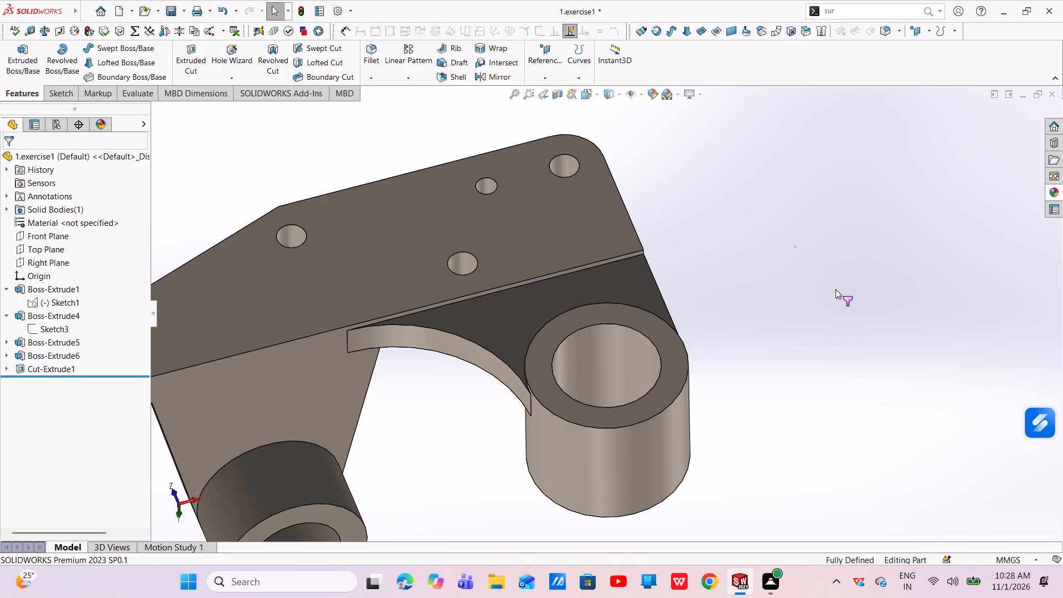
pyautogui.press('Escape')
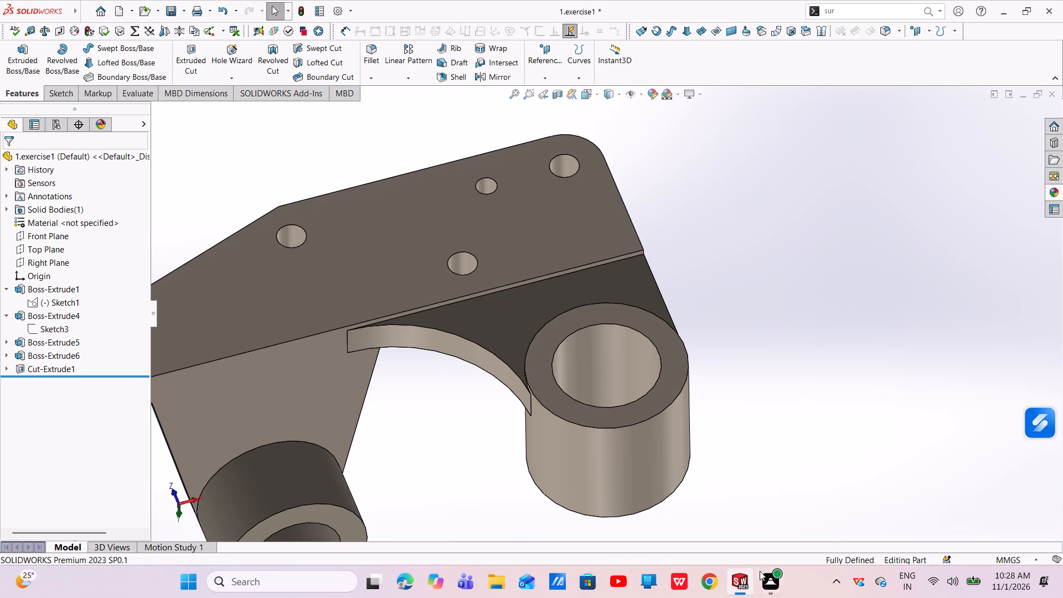
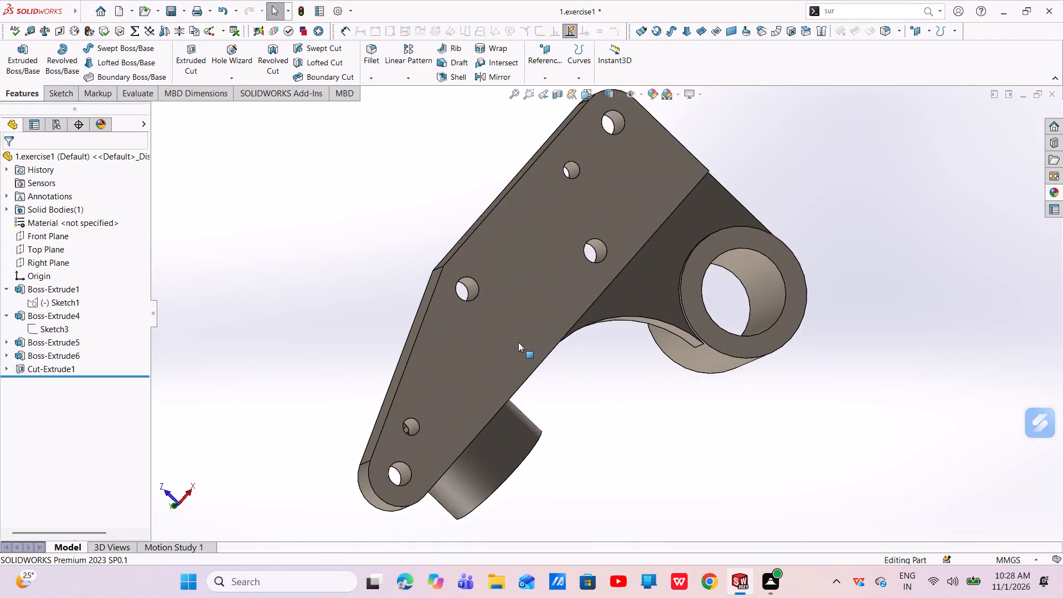
# Examine the finished underside recess and the rest of the bracket from several angles, finishing in the isometric view.
pyautogui.scroll(3, 520, 342)
pyautogui.moveTo(536, 329); pyautogui.dragTo(692, 295, button='middle')
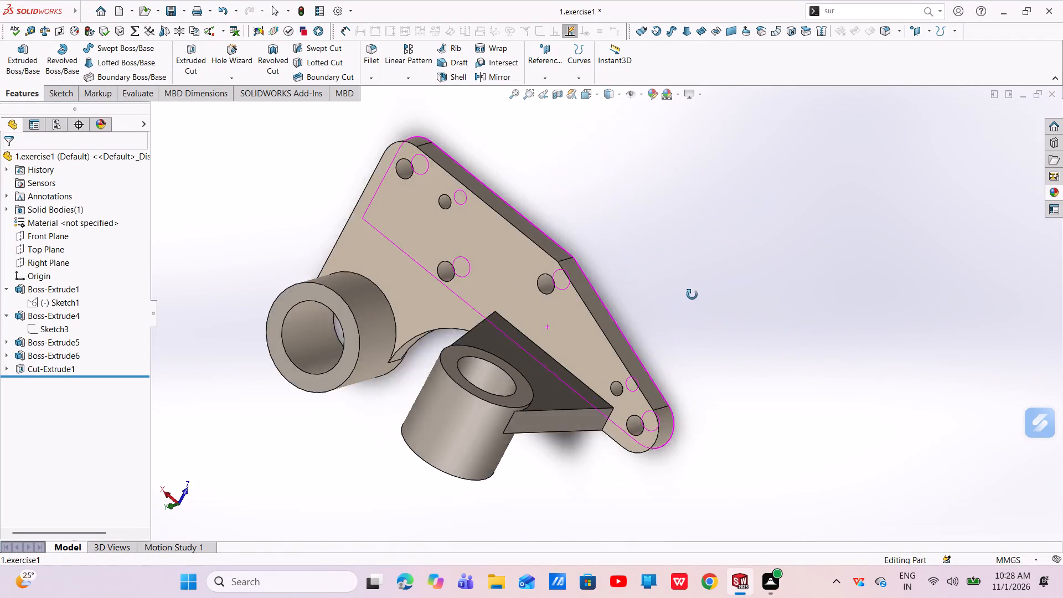
pyautogui.moveTo(692, 295); pyautogui.dragTo(752, 291, button='middle')
pyautogui.scroll(4, 525, 307)
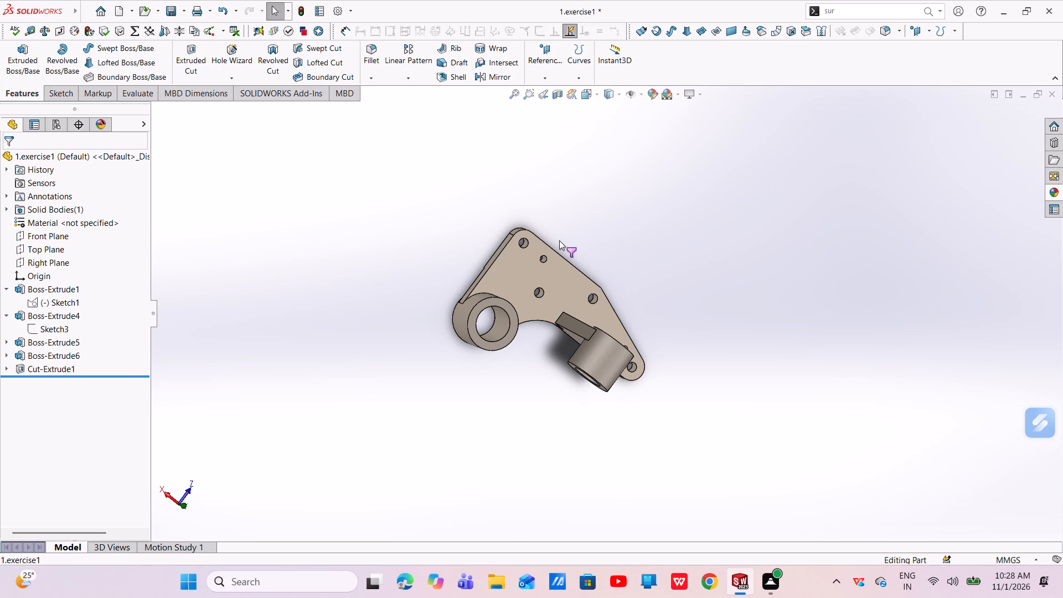
pyautogui.click(594, 94)
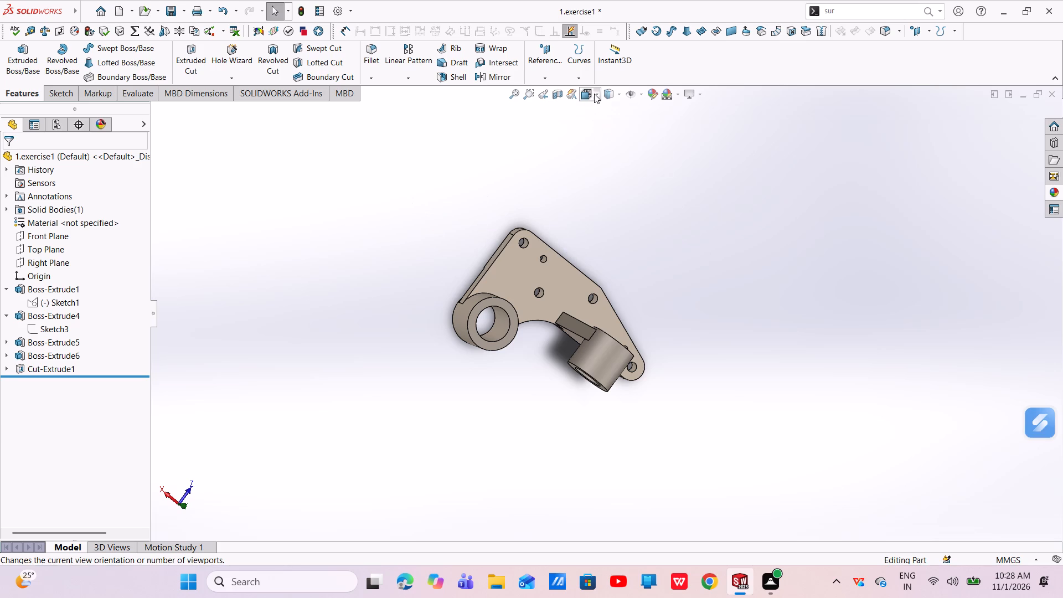
pyautogui.click(649, 122)
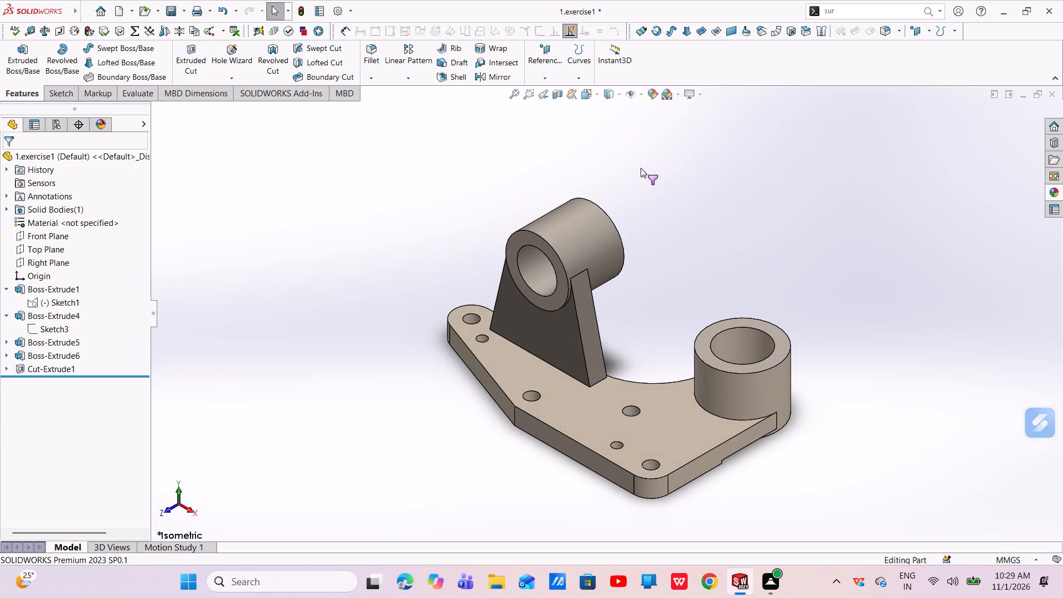
# Clear all active selection filters.
pyautogui.rightClick(641, 168)
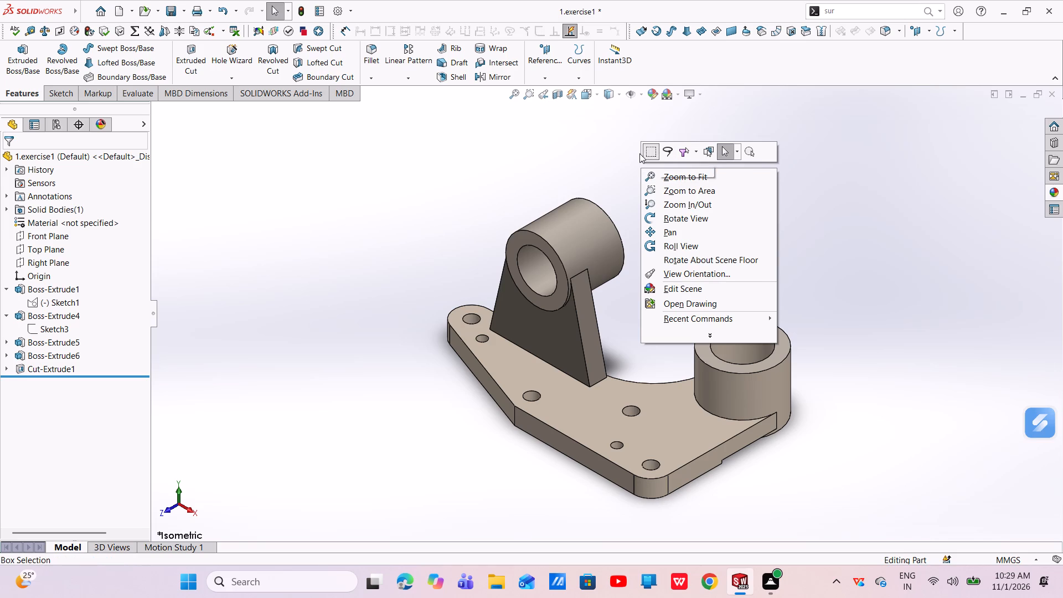
pyautogui.click(723, 152)
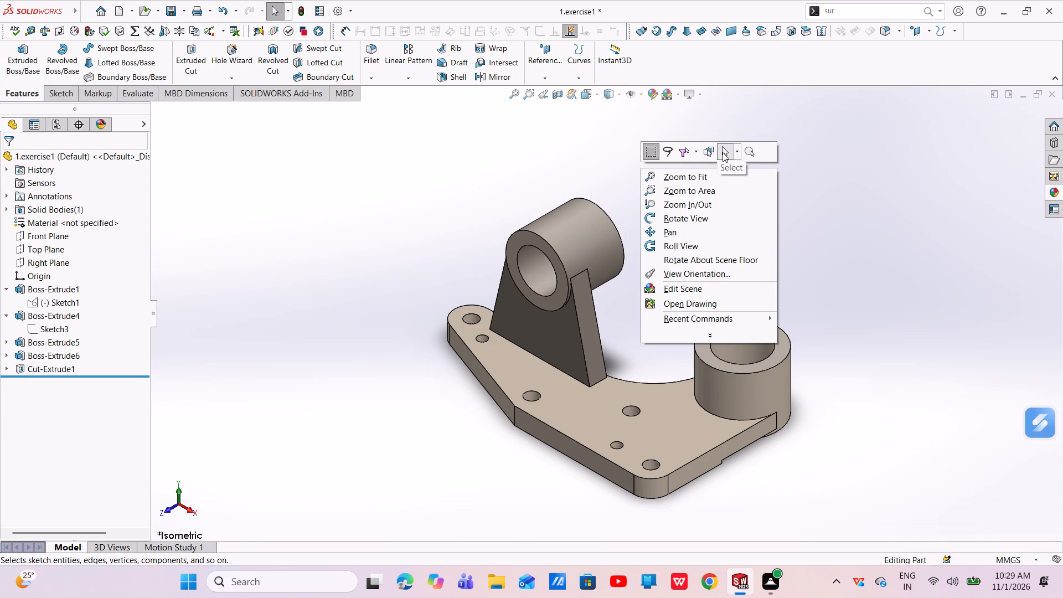
pyautogui.click(733, 164)
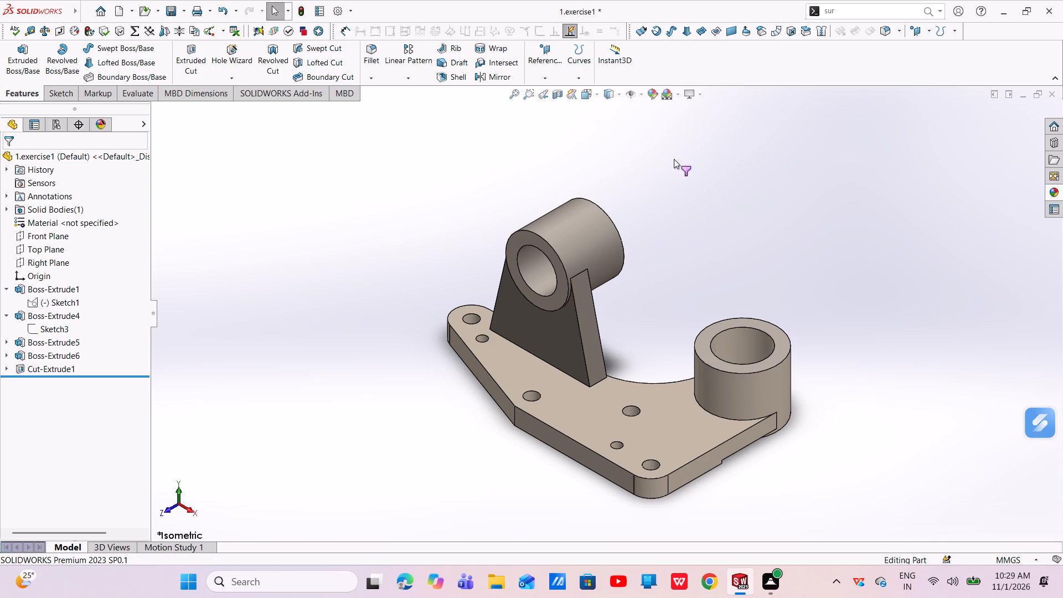
pyautogui.rightClick(649, 130)
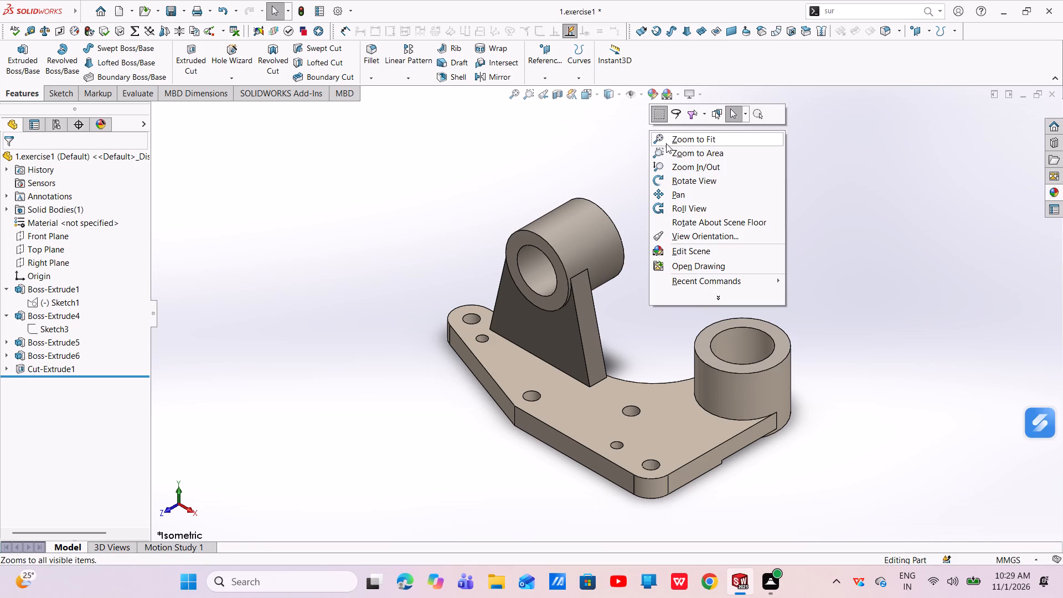
pyautogui.click(696, 115)
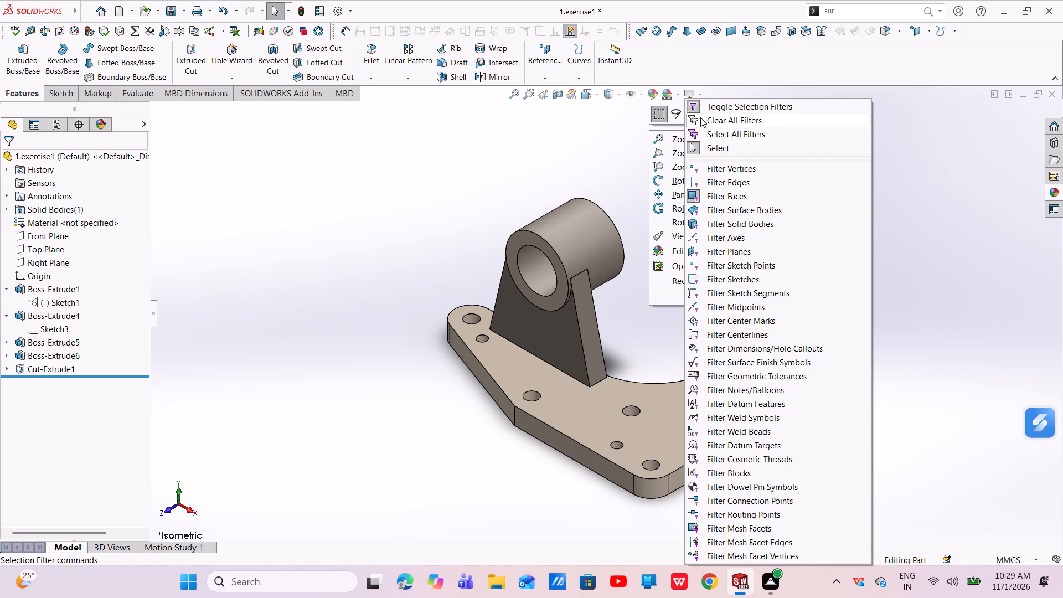
pyautogui.click(703, 118)
# Examine the bracket's two bosses, upright and plate up close and from different sides.
pyautogui.scroll(3, 556, 301)
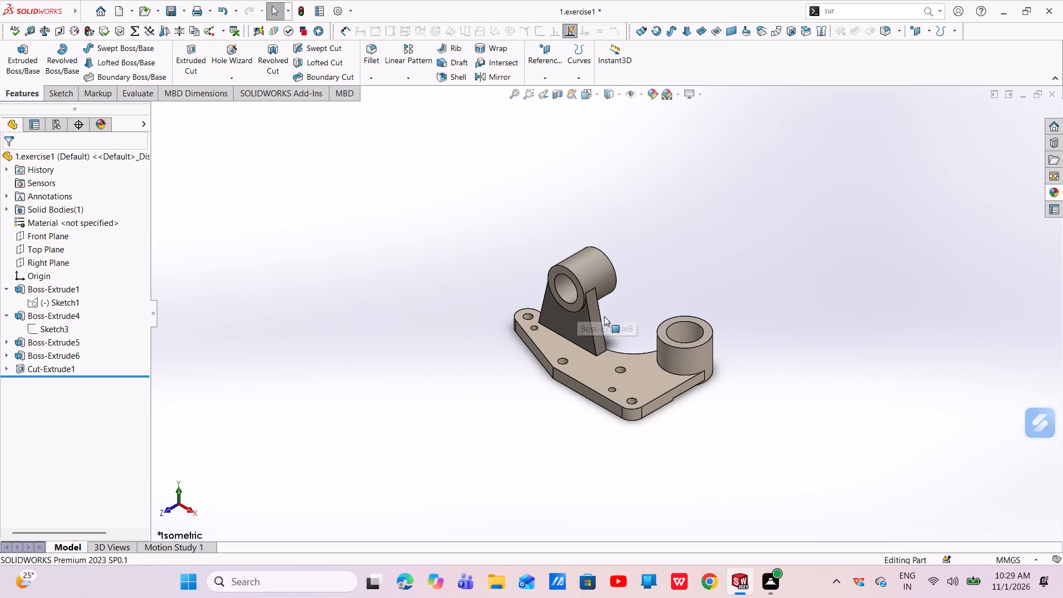
pyautogui.scroll(-4, 607, 319)
pyautogui.scroll(4, 607, 321)
pyautogui.moveTo(622, 334); pyautogui.dragTo(629, 330, button='middle')
pyautogui.scroll(-1, 648, 244)
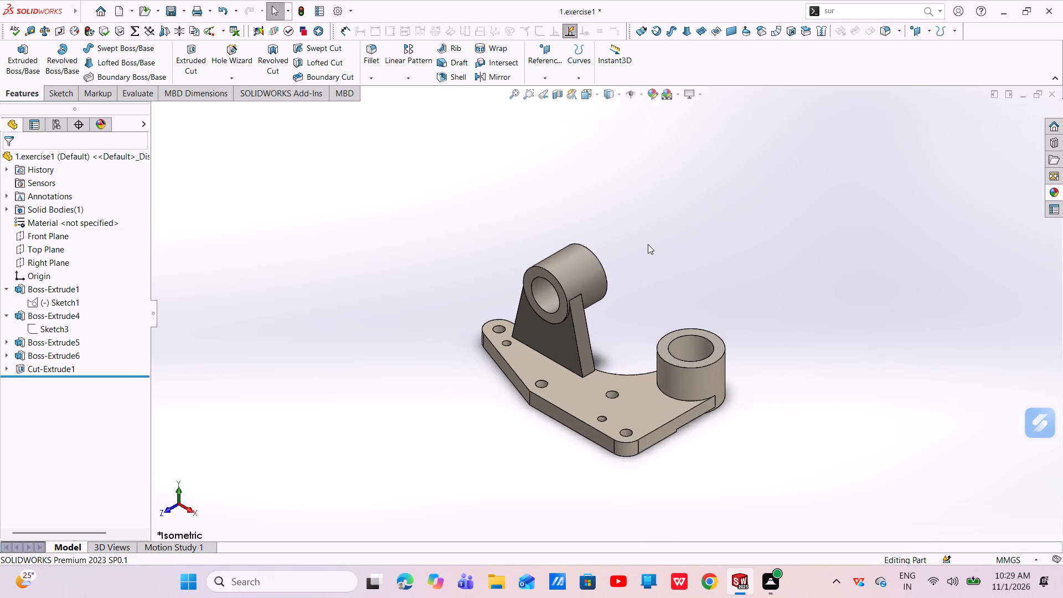
pyautogui.scroll(-2, 648, 244)
pyautogui.scroll(4, 656, 233)
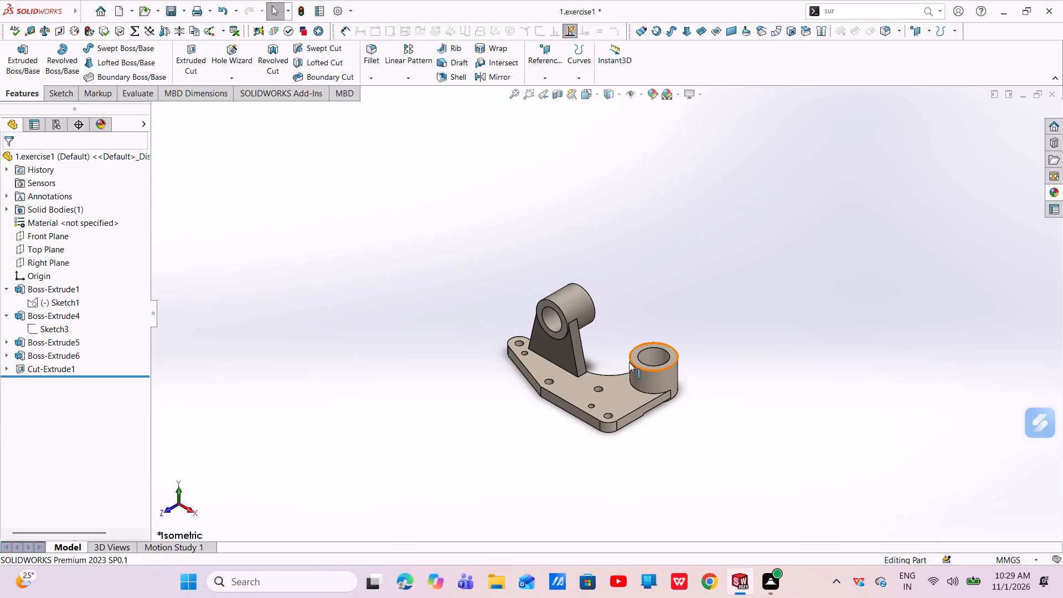
pyautogui.scroll(-4, 623, 416)
pyautogui.scroll(1, 618, 368)
pyautogui.scroll(-1, 618, 368)
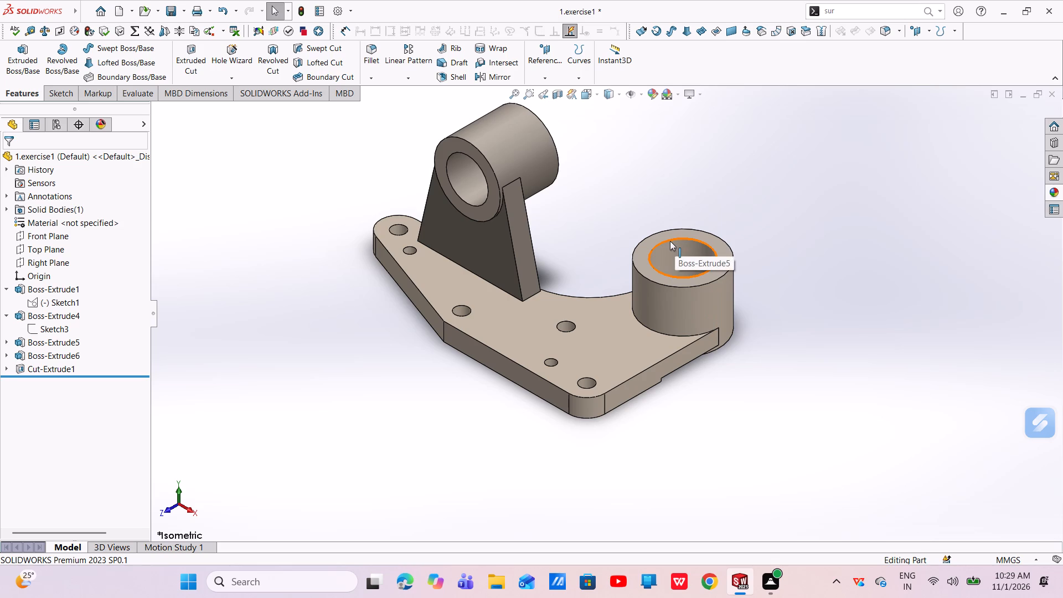
pyautogui.moveTo(549, 257); pyautogui.dragTo(729, 239, button='middle')
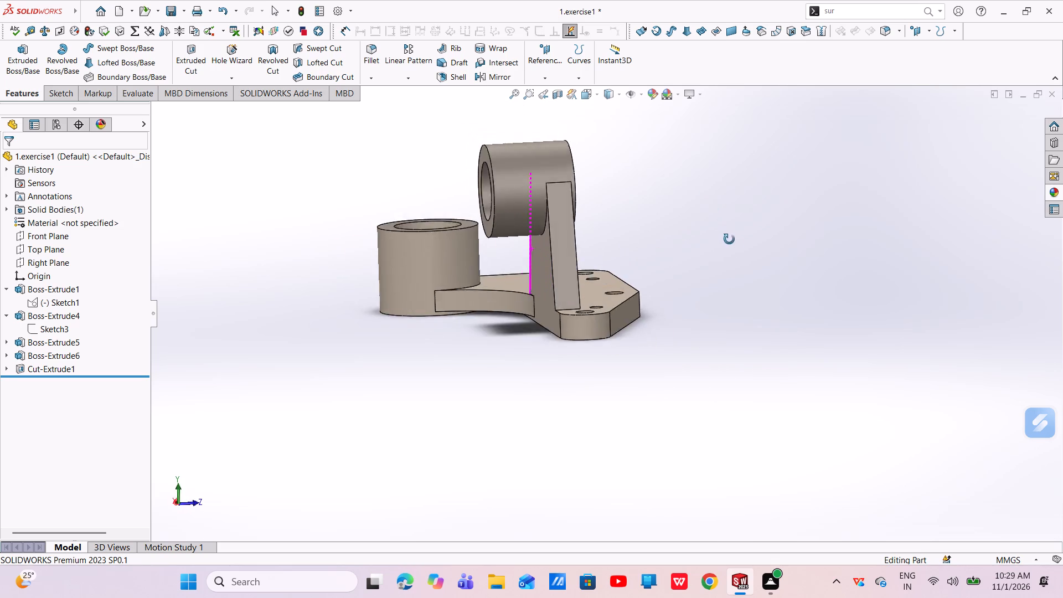
pyautogui.moveTo(729, 239); pyautogui.dragTo(641, 295, button='middle')
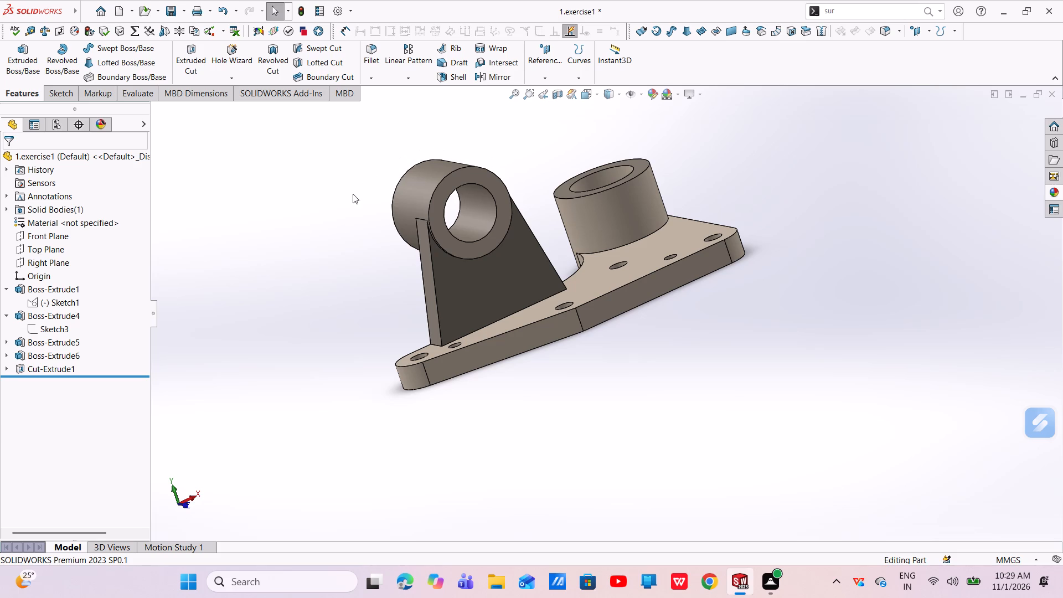
# Sketch a closed right triangle on the Right Plane, with a base about 63 mm long on the plate's top and its vertical side along the vertical boss.
pyautogui.click(50, 260)
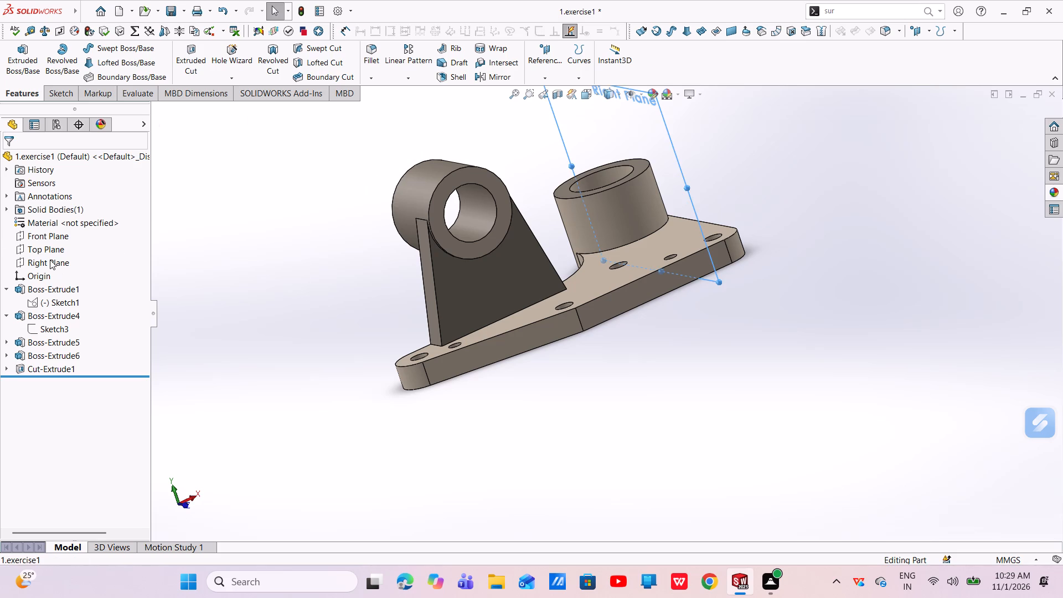
pyautogui.click(57, 244)
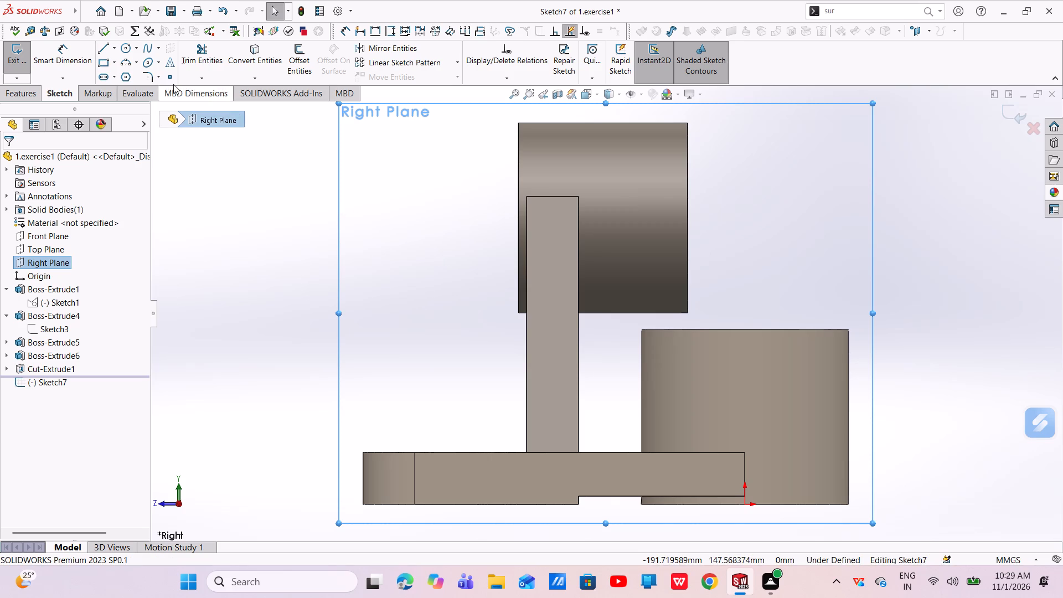
pyautogui.click(110, 50)
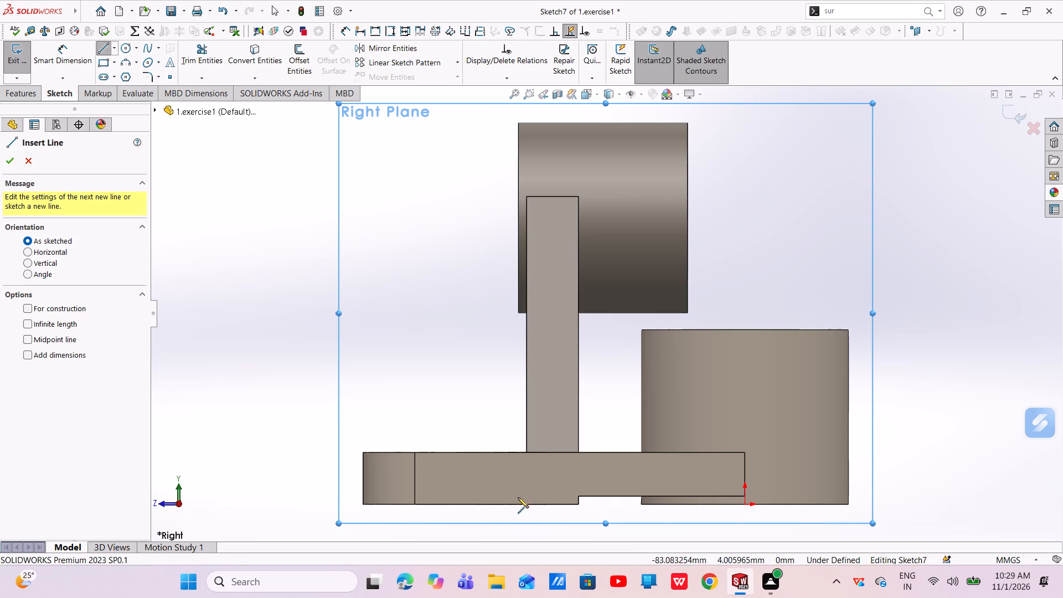
pyautogui.click(472, 451)
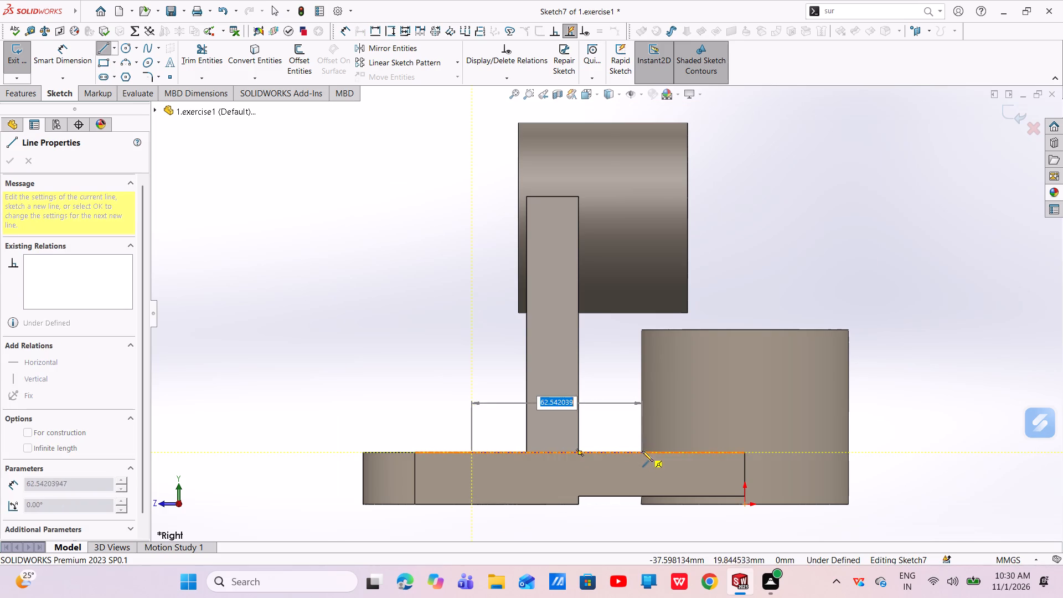
pyautogui.click(642, 451)
pyautogui.click(644, 352)
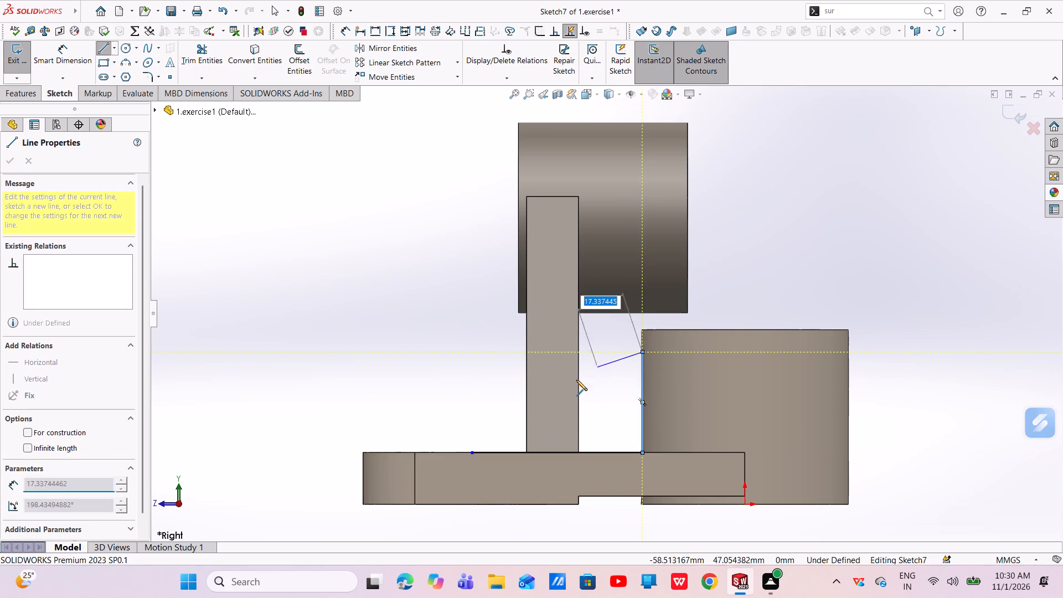
pyautogui.click(474, 454)
pyautogui.rightClick(475, 453)
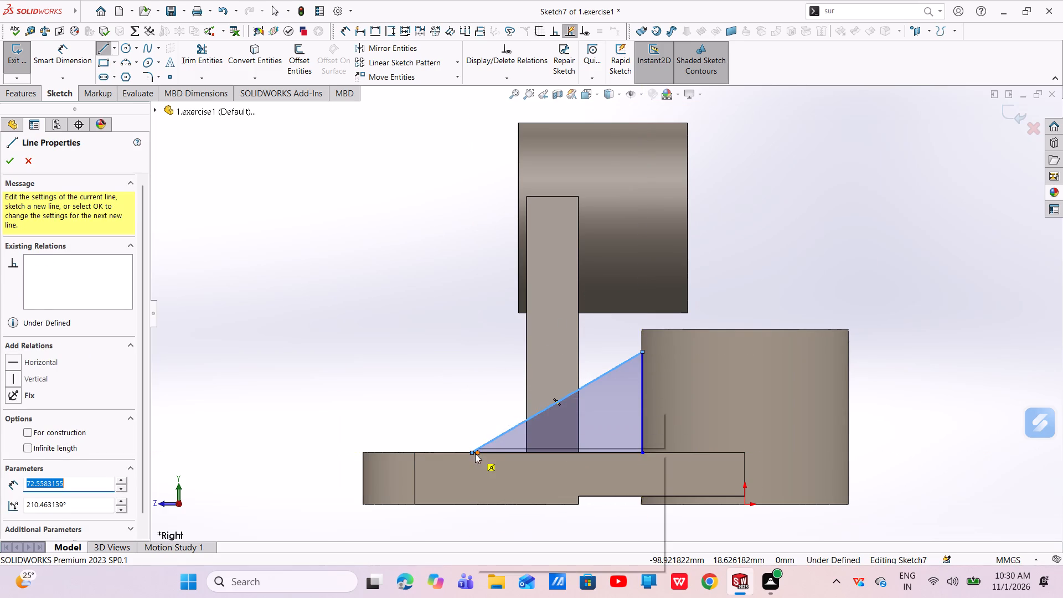
pyautogui.click(500, 459)
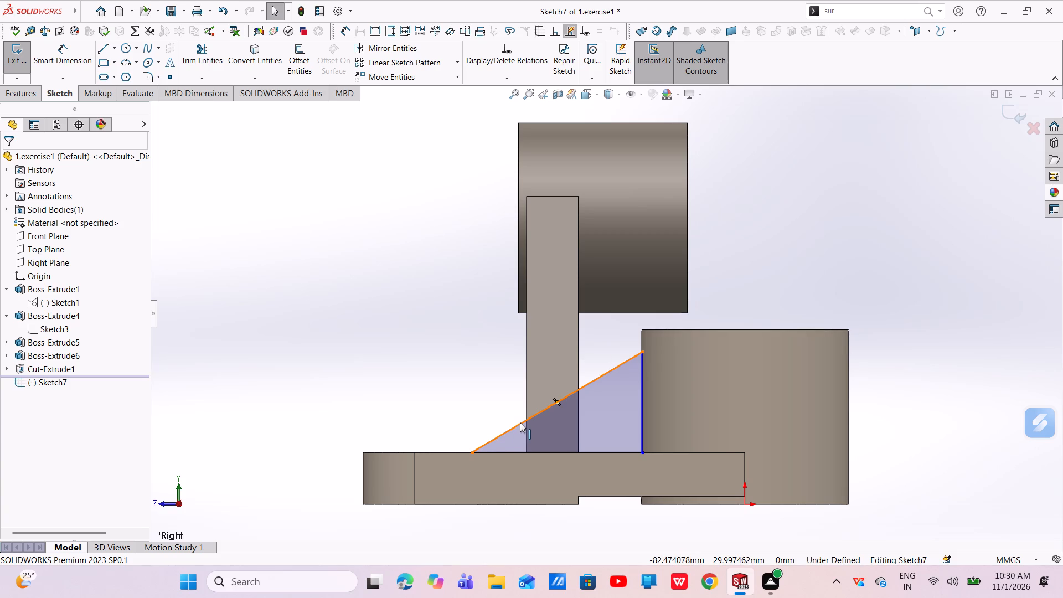
# Move the triangle's vertical side inside the vertical boss so that it is about 40 mm tall.
pyautogui.scroll(-5, 677, 425)
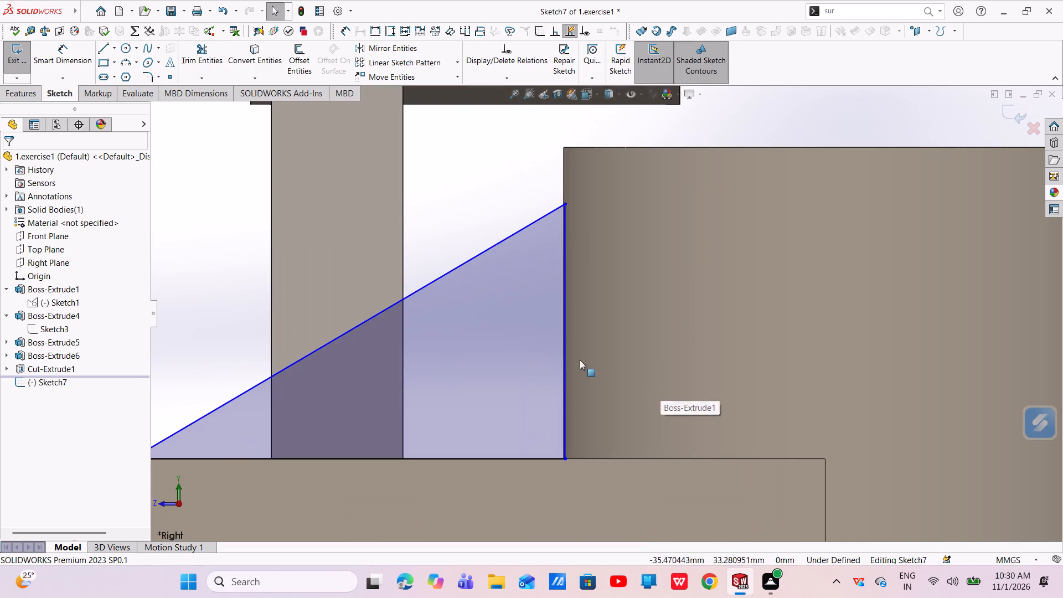
pyautogui.moveTo(564, 364); pyautogui.dragTo(608, 383)
pyautogui.press('Escape')
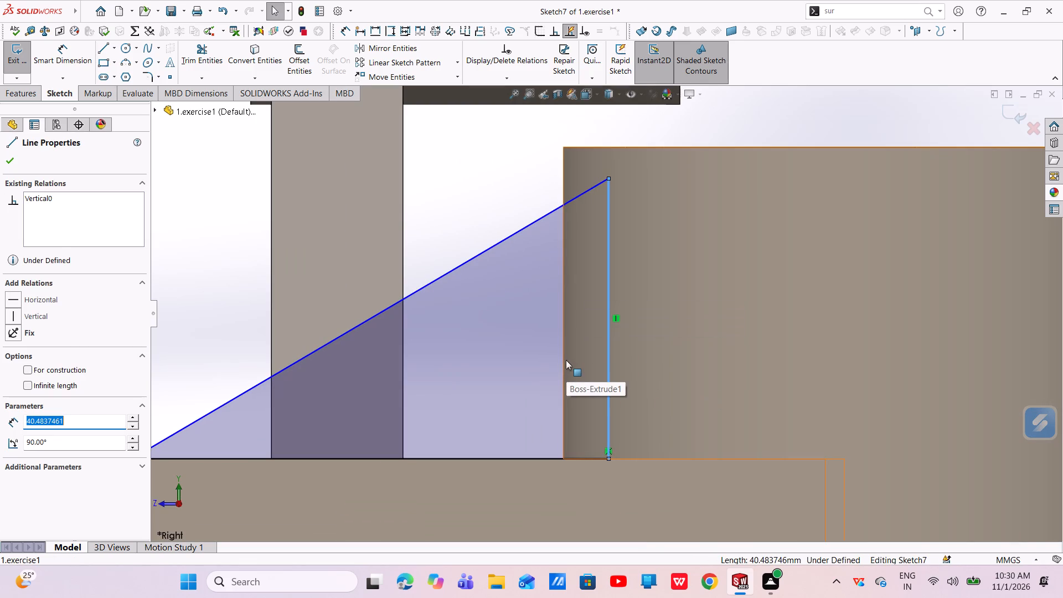
# Convert the vertical boss's side edge facing the upright into a sketch line and make it construction geometry.
pyautogui.click(562, 344)
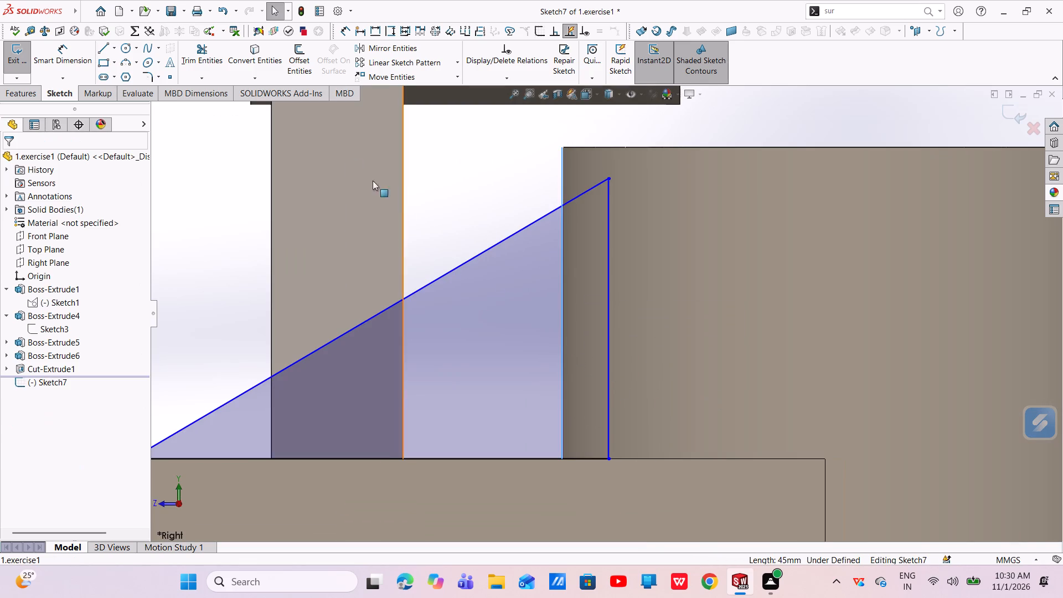
pyautogui.click(249, 53)
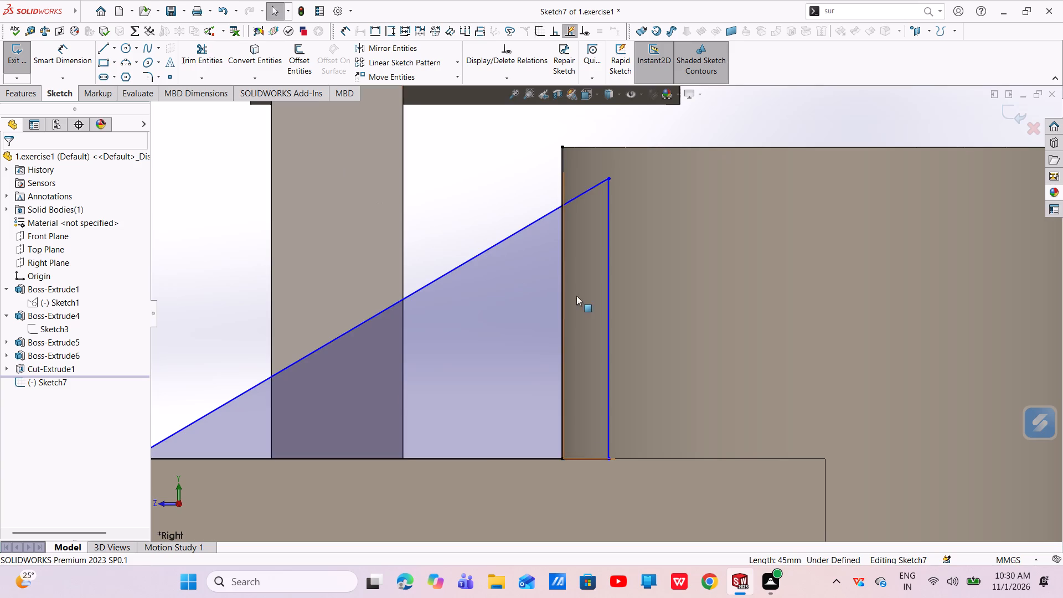
pyautogui.click(560, 312)
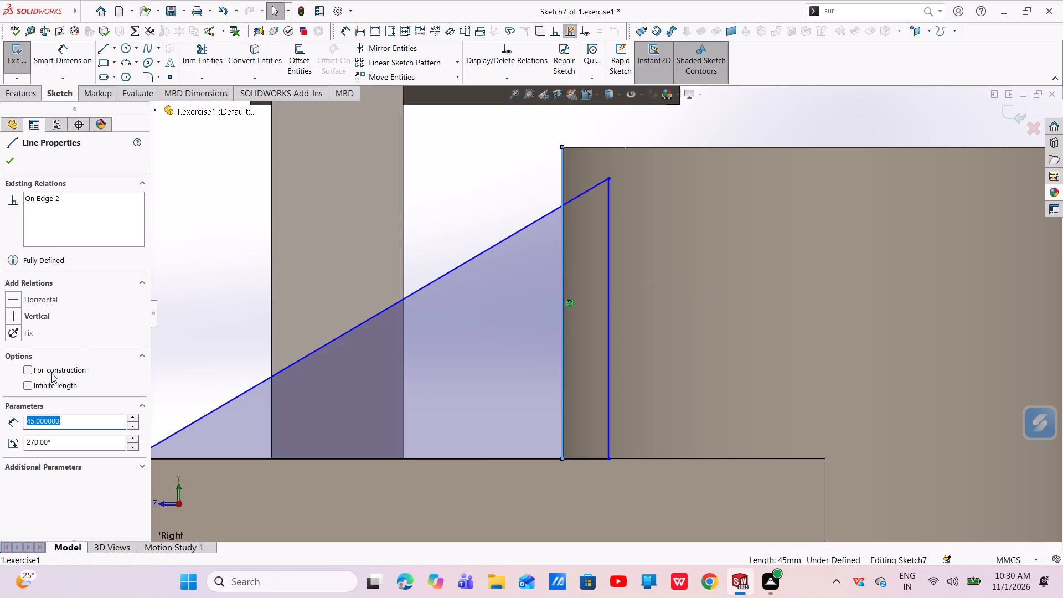
pyautogui.click(27, 370)
pyautogui.press('Escape')
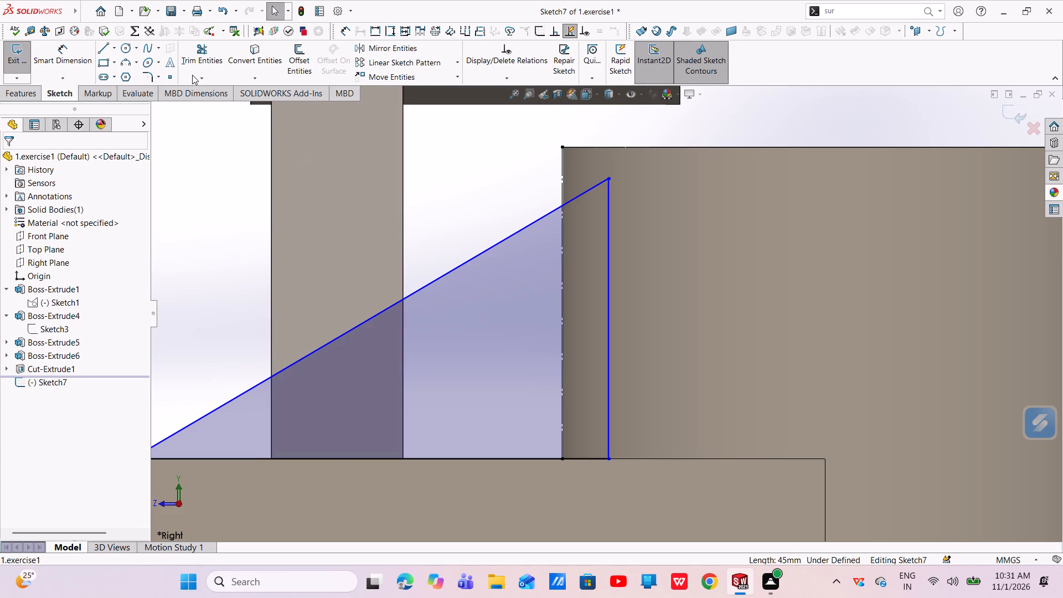
# Trim the construction line's portion above the triangle's sloping side.
pyautogui.click(211, 63)
pyautogui.moveTo(498, 169); pyautogui.dragTo(569, 174)
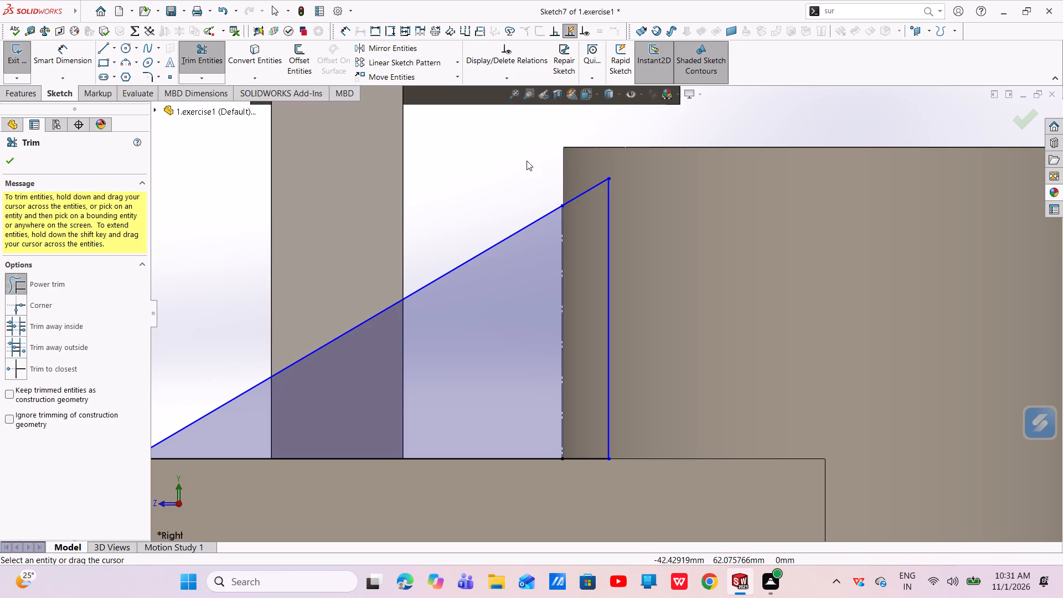
pyautogui.click(11, 159)
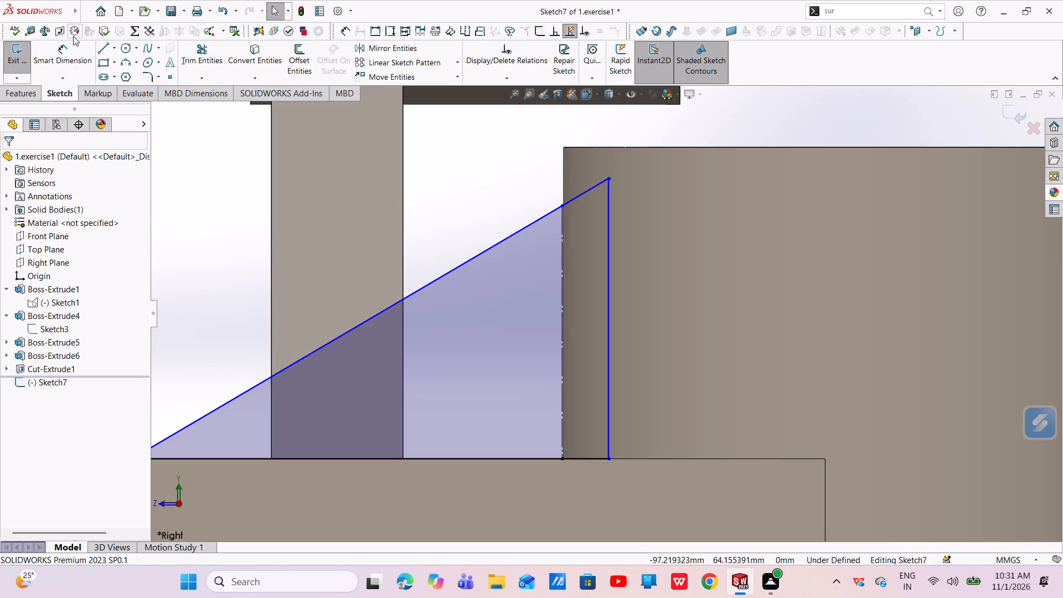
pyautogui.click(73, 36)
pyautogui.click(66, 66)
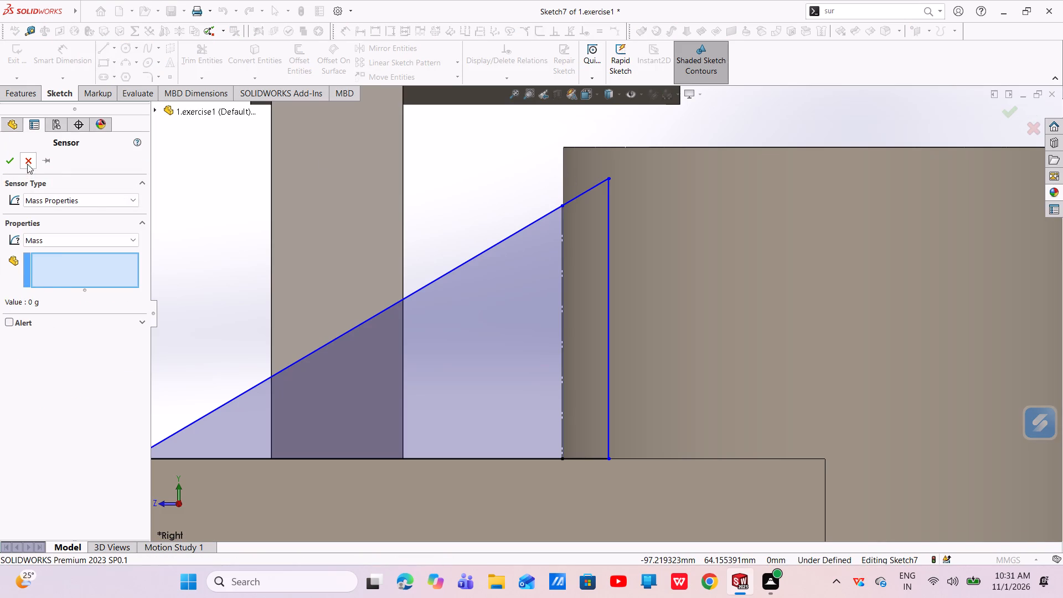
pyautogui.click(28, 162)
# Dimension the angle between the triangle's sloping side and its base as 25 degrees.
pyautogui.click(74, 64)
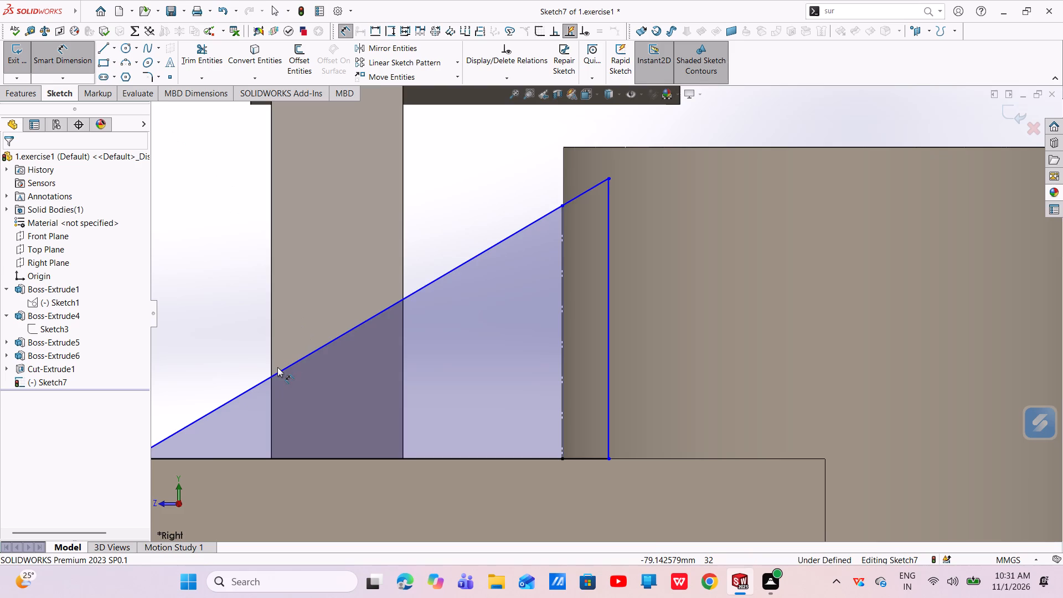
pyautogui.click(274, 374)
pyautogui.click(283, 456)
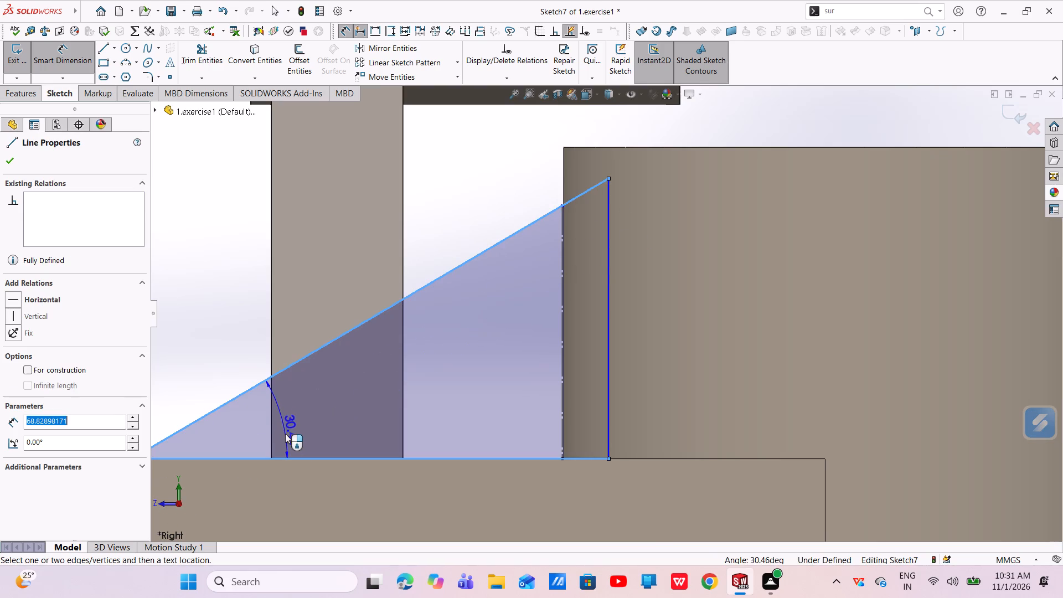
pyautogui.click(286, 431)
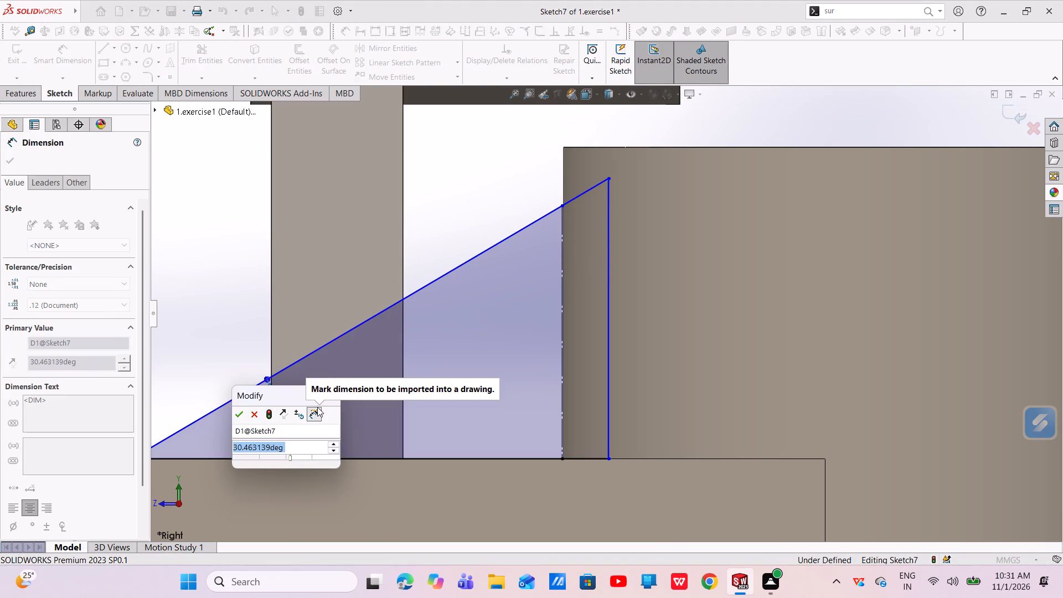
pyautogui.press('BackSpace')
pyautogui.write('25')
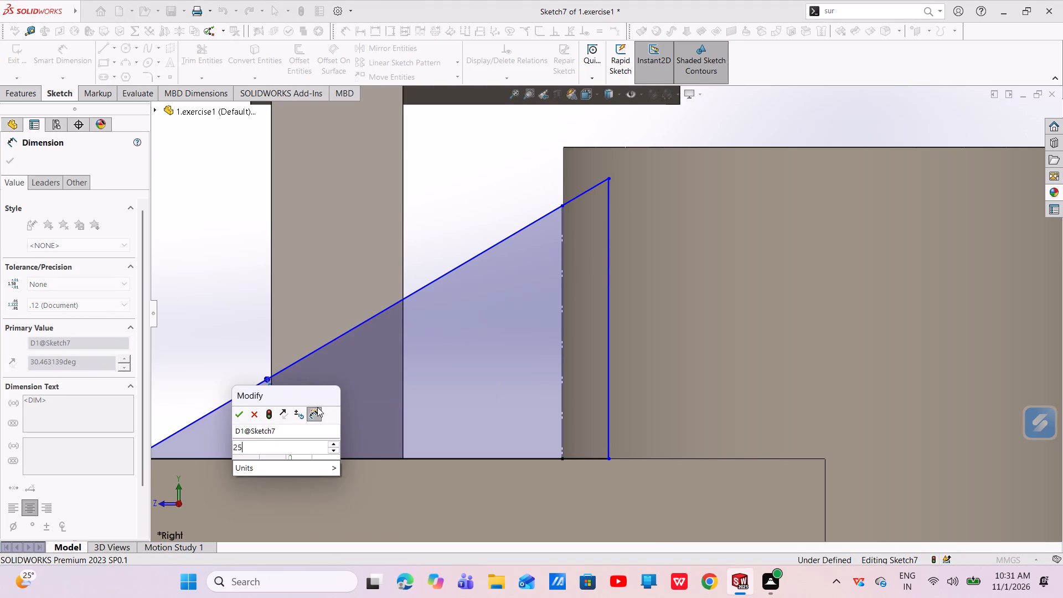
pyautogui.press('Return')
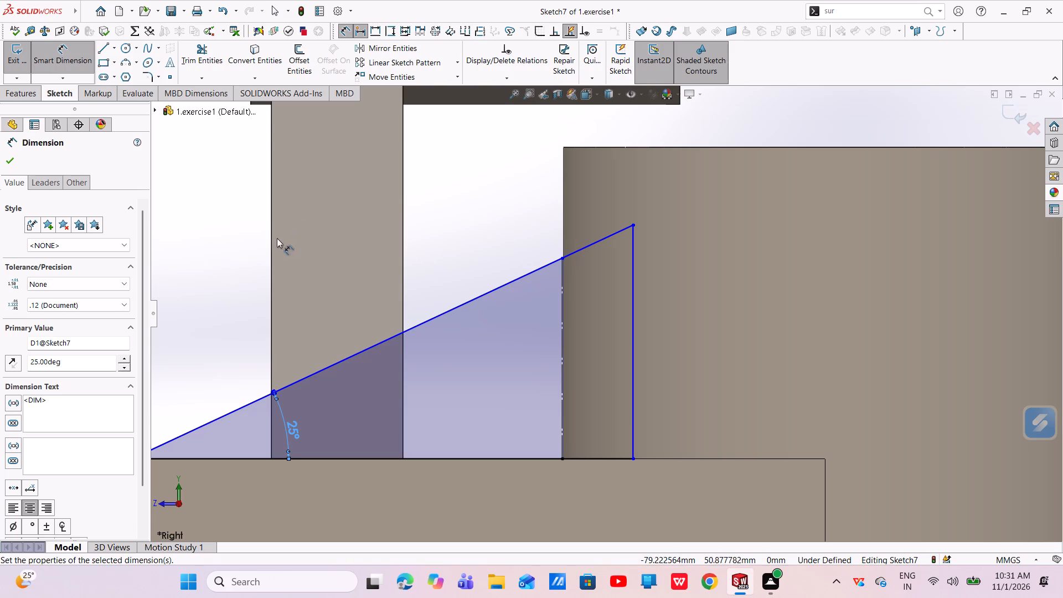
pyautogui.press('Escape')
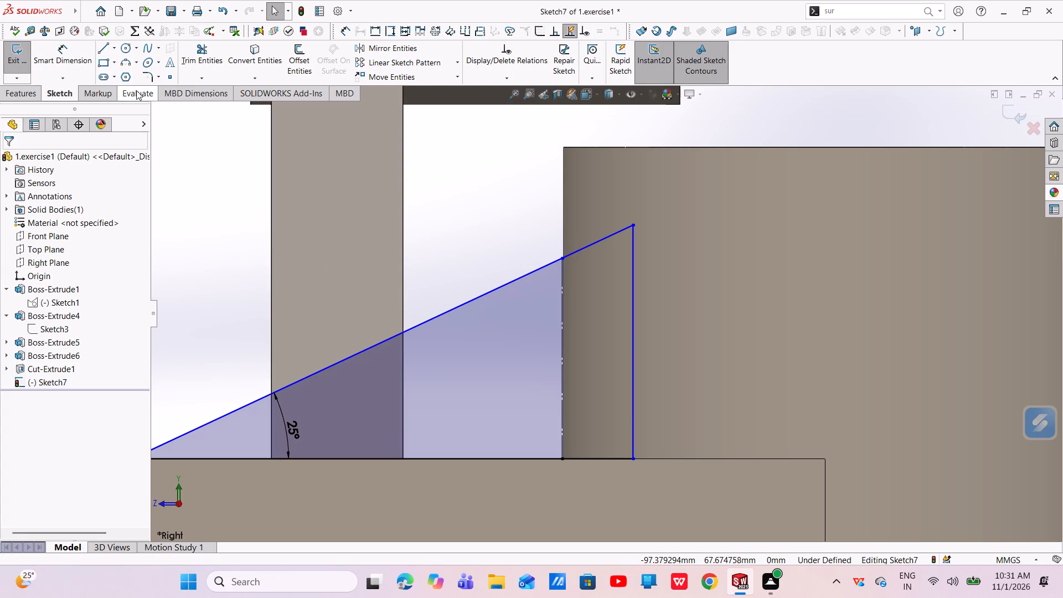
# Dimension the height of the construction line along the vertical boss's edge as 32 mm.
pyautogui.click(74, 51)
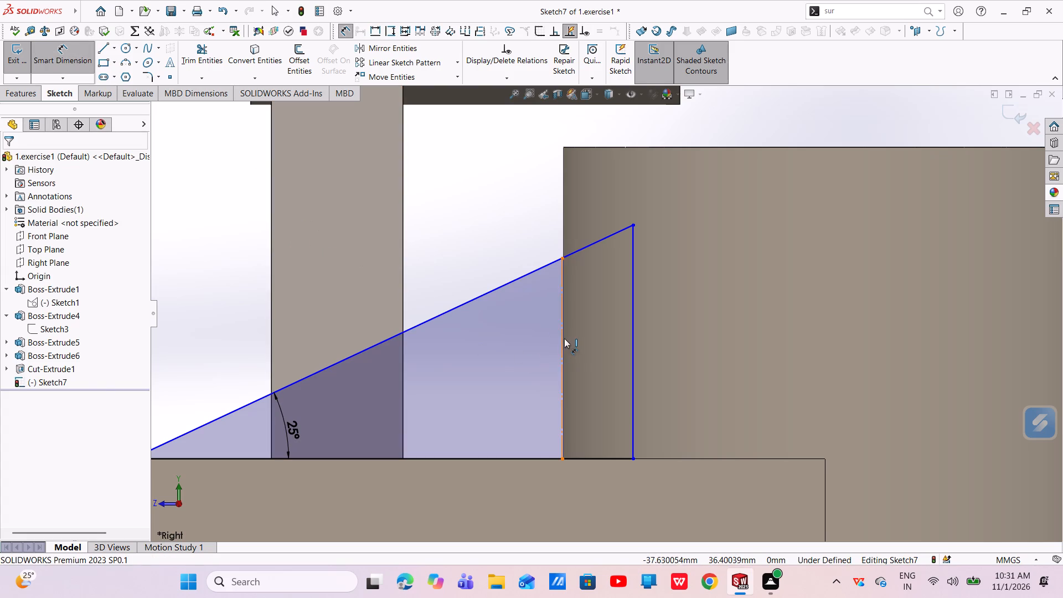
pyautogui.click(564, 338)
pyautogui.click(683, 323)
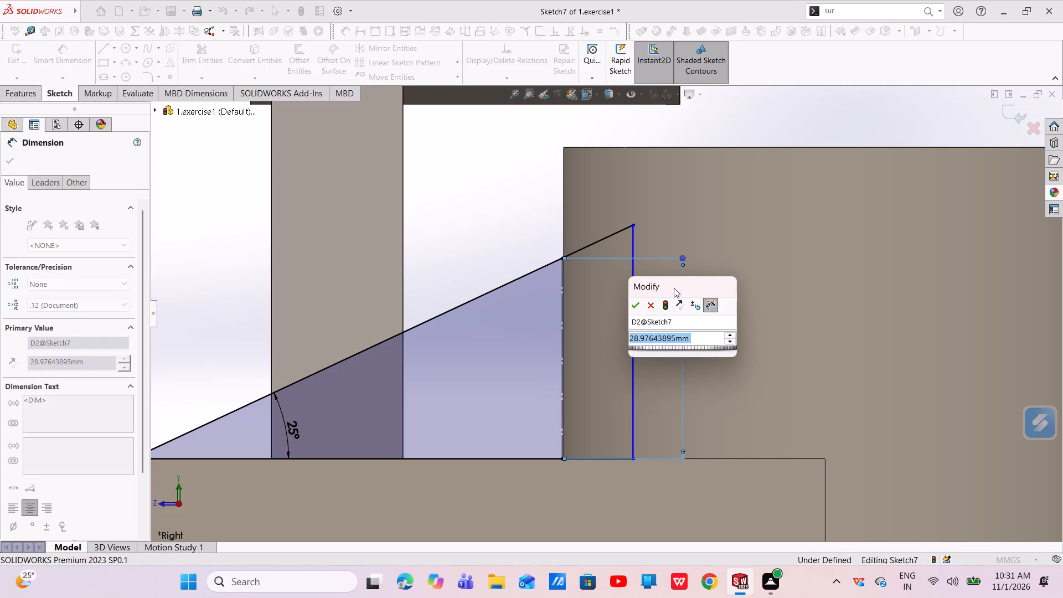
pyautogui.press('BackSpace')
pyautogui.write('32')
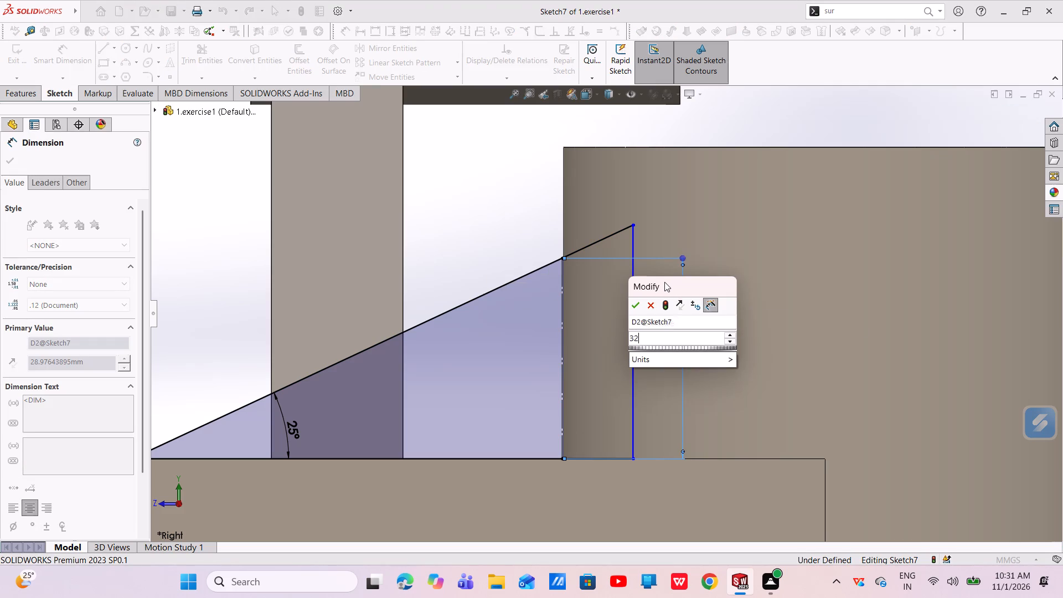
pyautogui.press('Return')
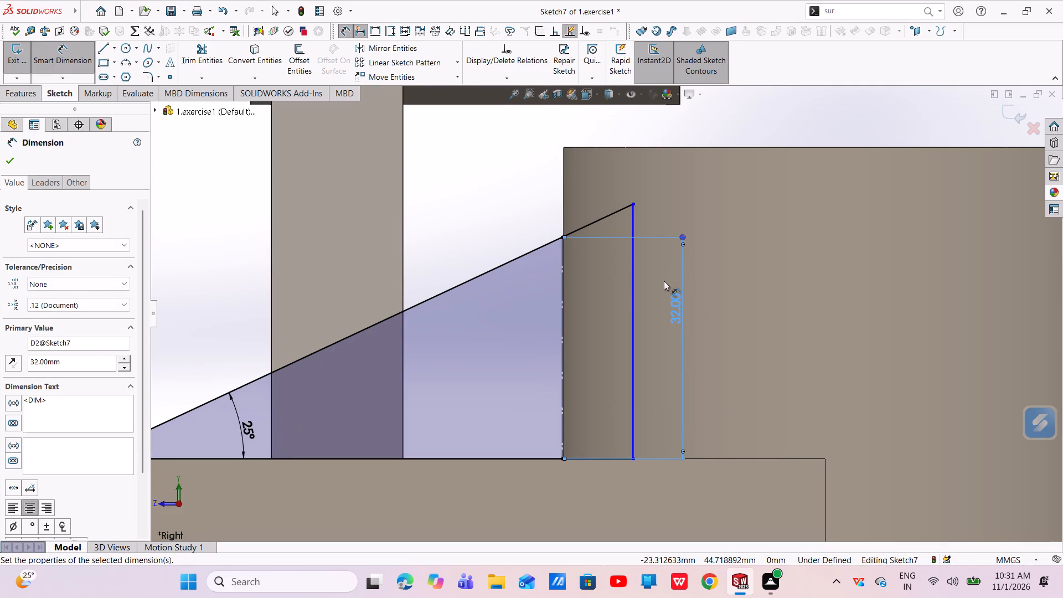
pyautogui.press('Escape')
pyautogui.click(634, 297)
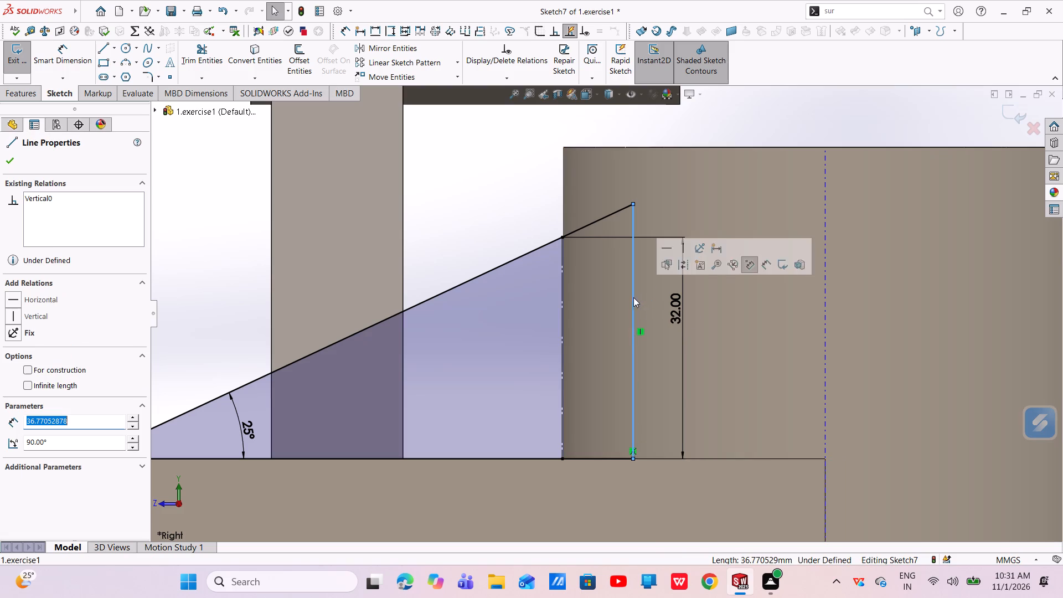
pyautogui.press('Escape')
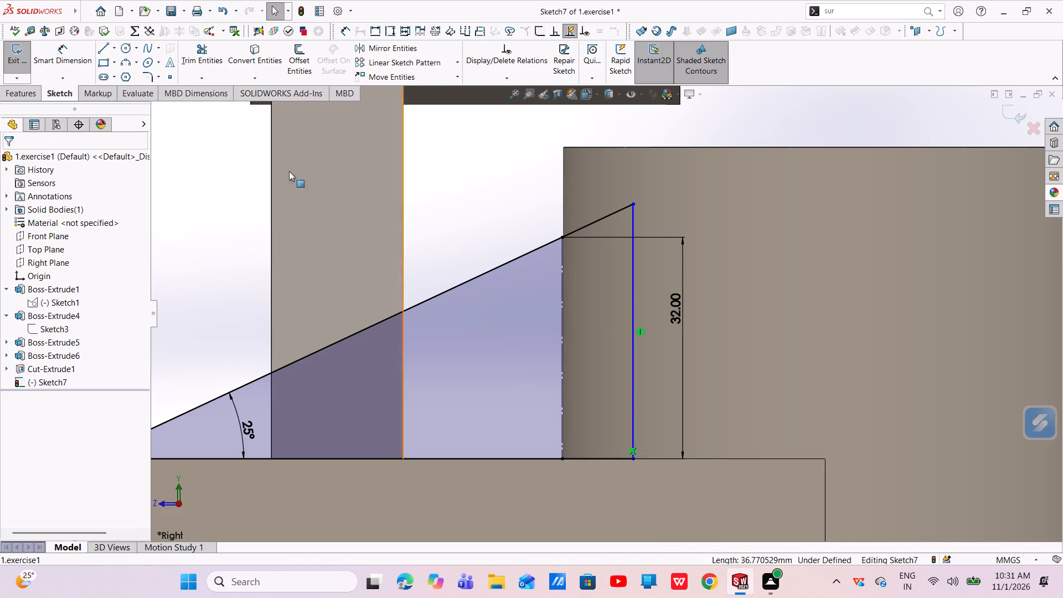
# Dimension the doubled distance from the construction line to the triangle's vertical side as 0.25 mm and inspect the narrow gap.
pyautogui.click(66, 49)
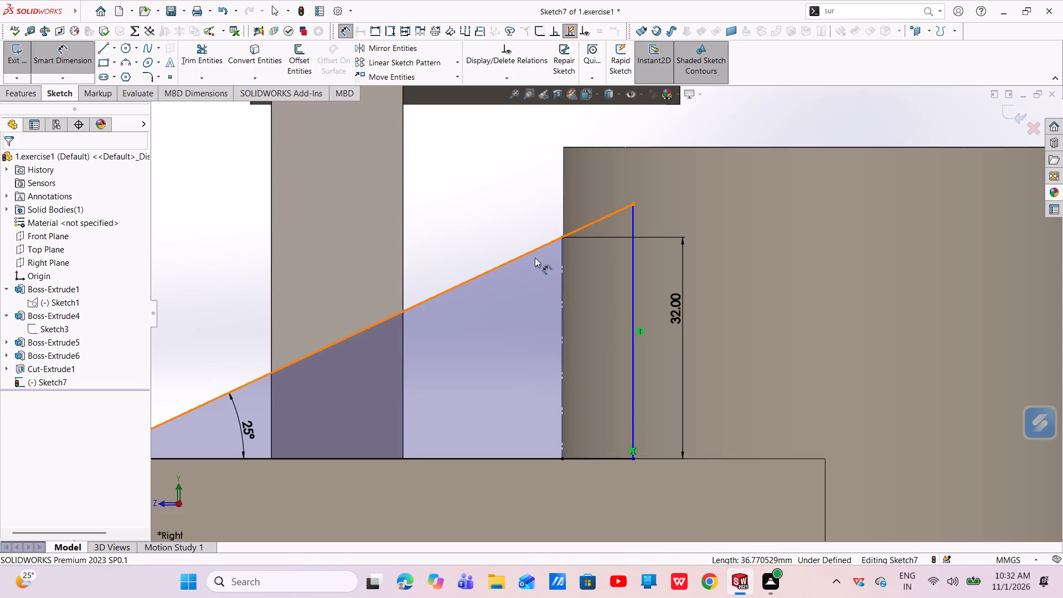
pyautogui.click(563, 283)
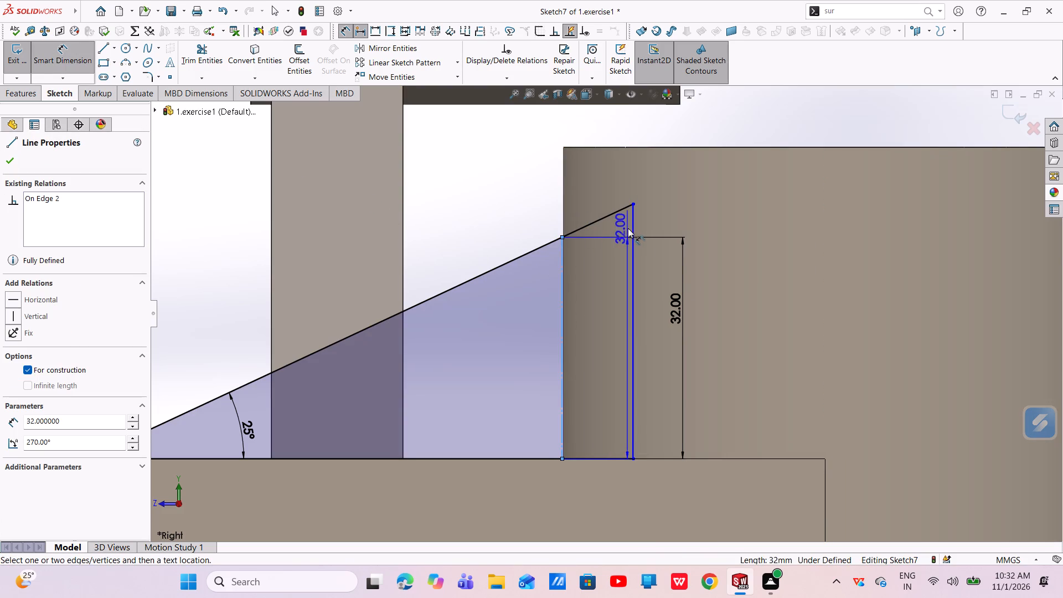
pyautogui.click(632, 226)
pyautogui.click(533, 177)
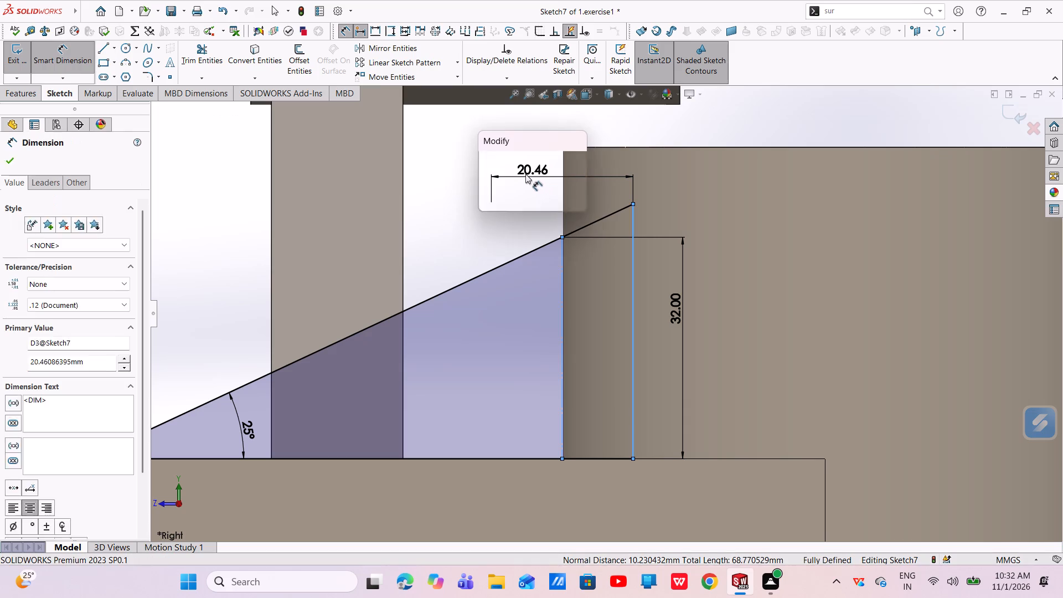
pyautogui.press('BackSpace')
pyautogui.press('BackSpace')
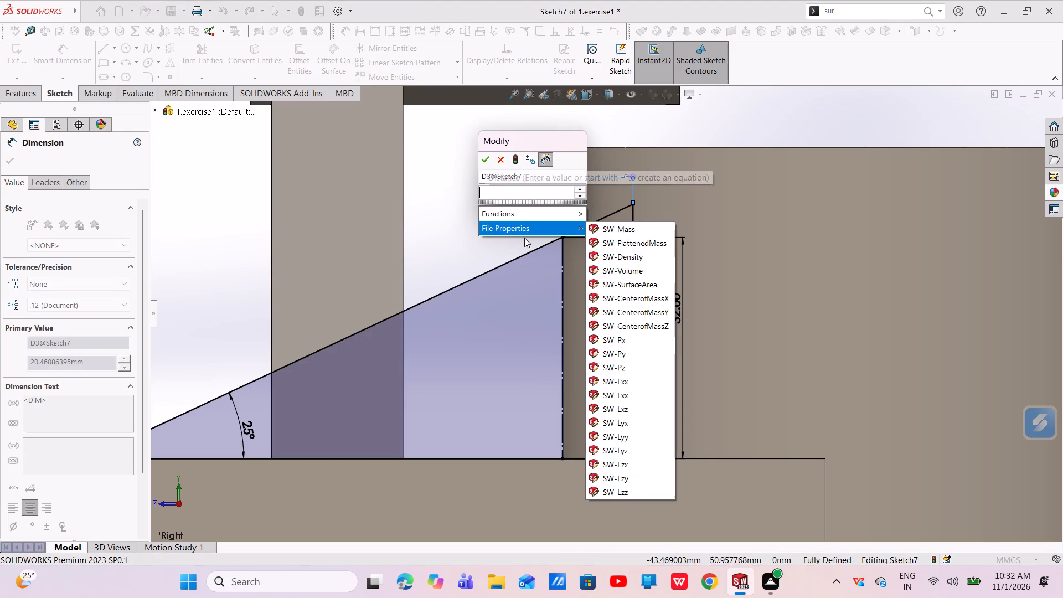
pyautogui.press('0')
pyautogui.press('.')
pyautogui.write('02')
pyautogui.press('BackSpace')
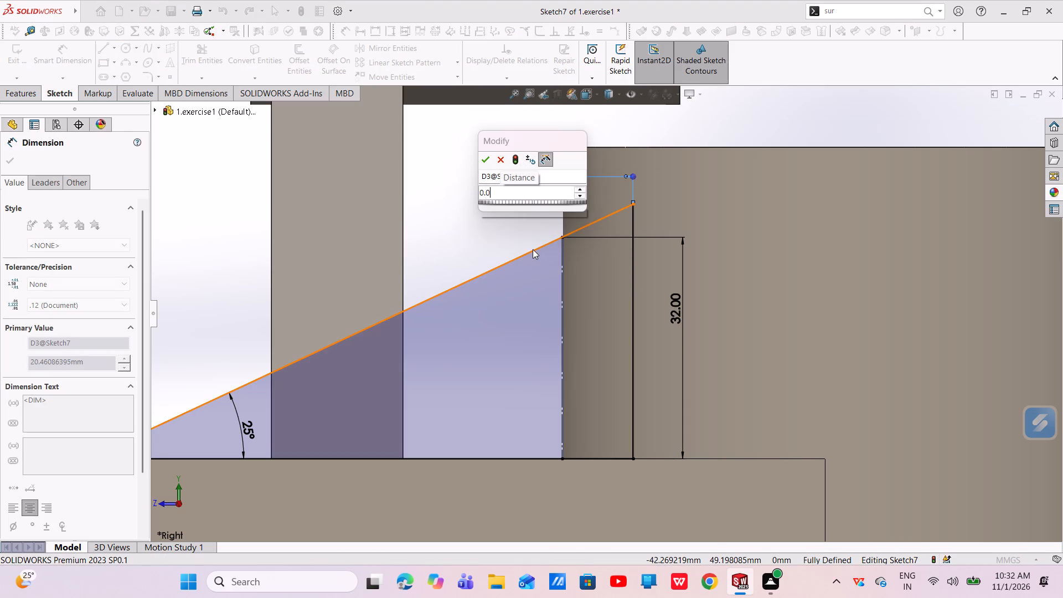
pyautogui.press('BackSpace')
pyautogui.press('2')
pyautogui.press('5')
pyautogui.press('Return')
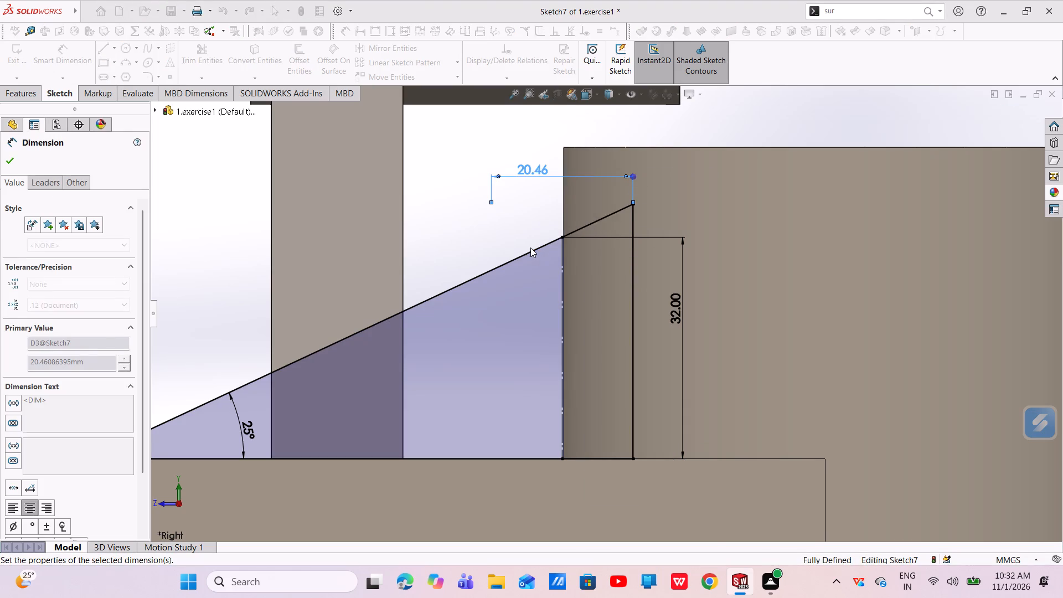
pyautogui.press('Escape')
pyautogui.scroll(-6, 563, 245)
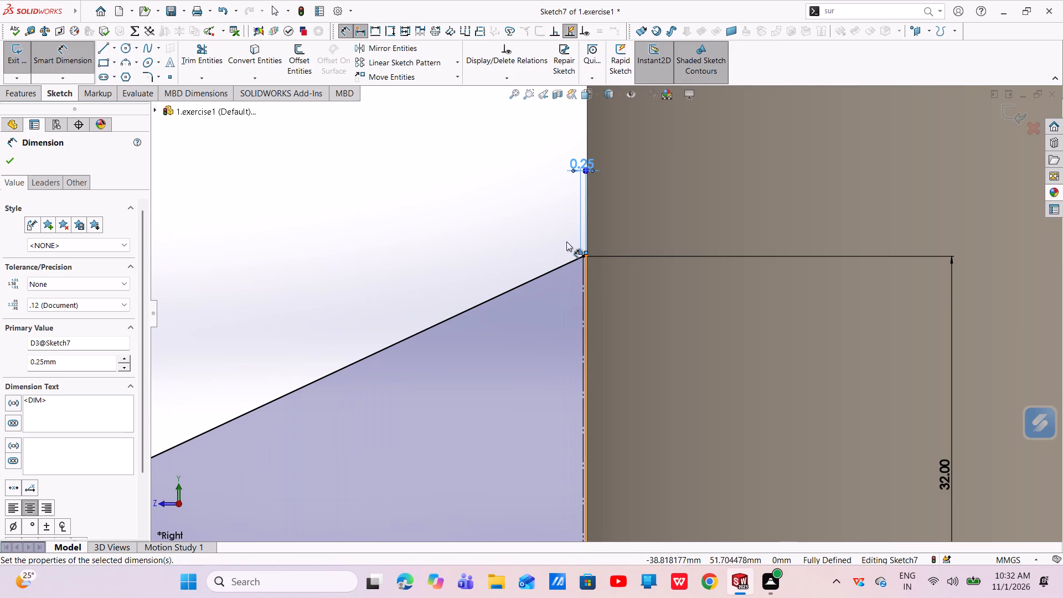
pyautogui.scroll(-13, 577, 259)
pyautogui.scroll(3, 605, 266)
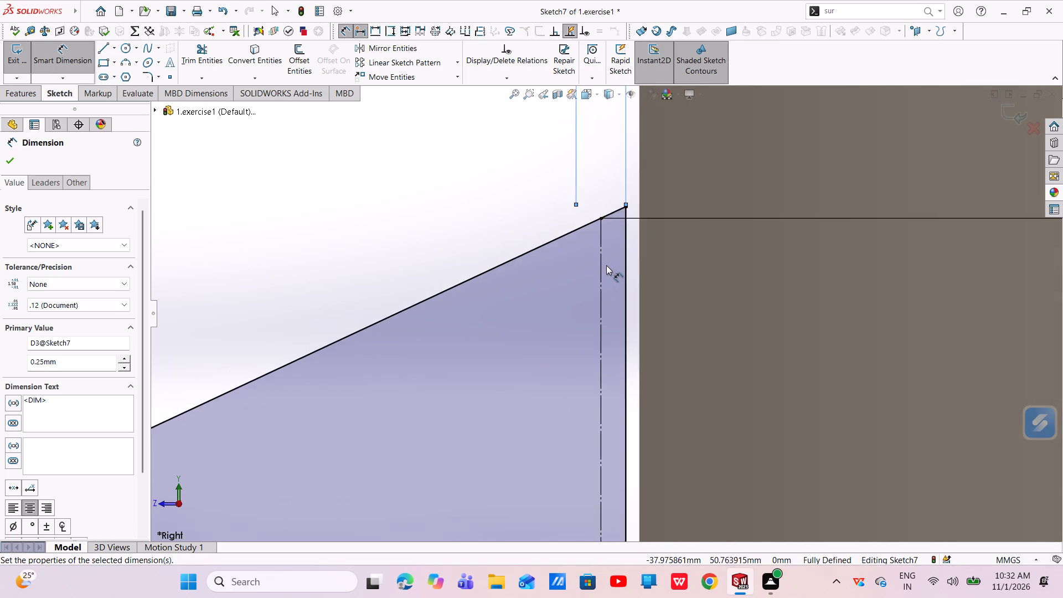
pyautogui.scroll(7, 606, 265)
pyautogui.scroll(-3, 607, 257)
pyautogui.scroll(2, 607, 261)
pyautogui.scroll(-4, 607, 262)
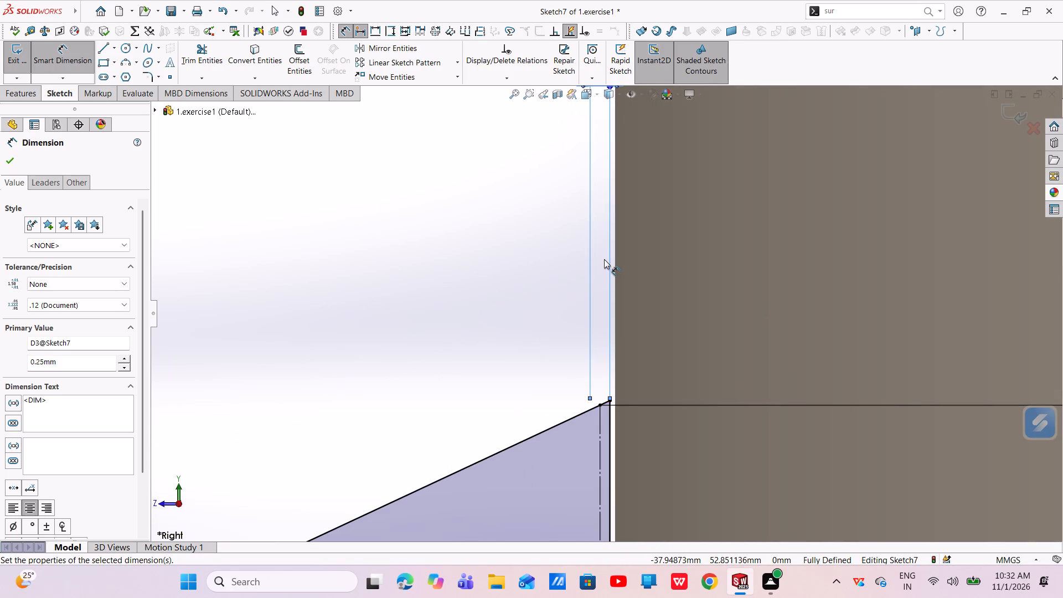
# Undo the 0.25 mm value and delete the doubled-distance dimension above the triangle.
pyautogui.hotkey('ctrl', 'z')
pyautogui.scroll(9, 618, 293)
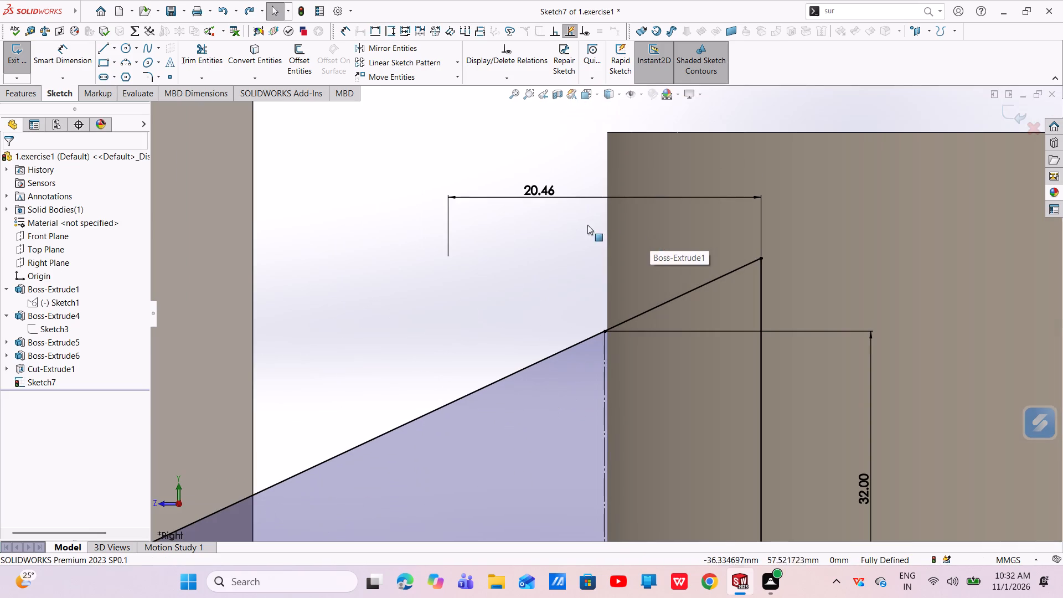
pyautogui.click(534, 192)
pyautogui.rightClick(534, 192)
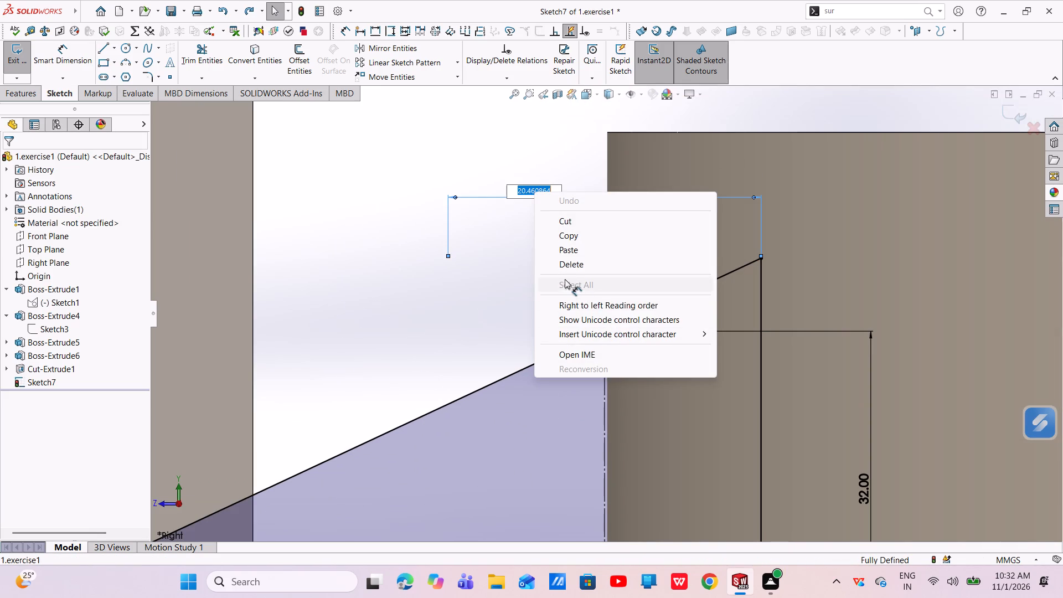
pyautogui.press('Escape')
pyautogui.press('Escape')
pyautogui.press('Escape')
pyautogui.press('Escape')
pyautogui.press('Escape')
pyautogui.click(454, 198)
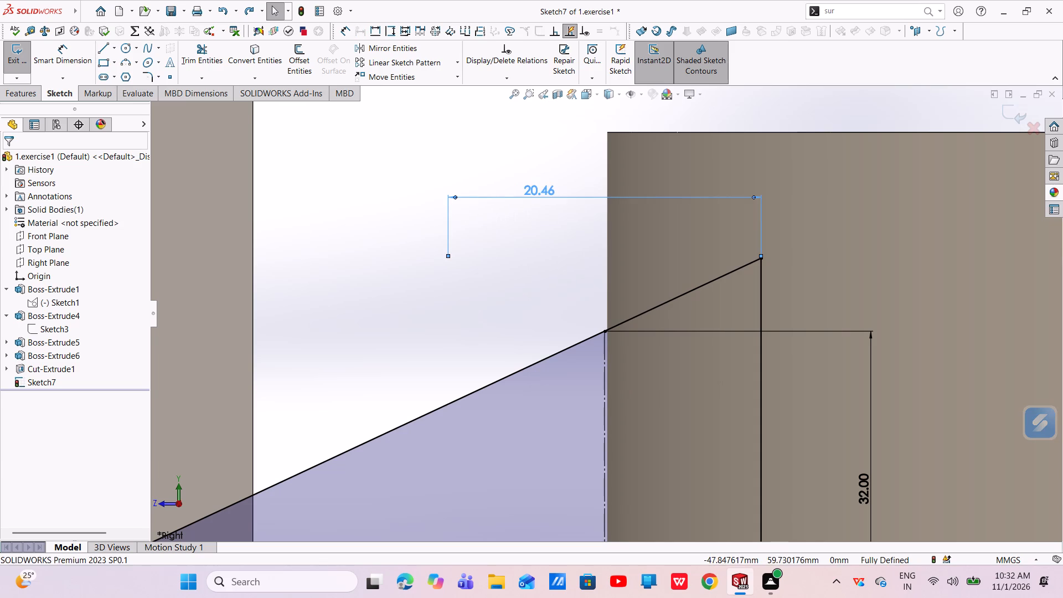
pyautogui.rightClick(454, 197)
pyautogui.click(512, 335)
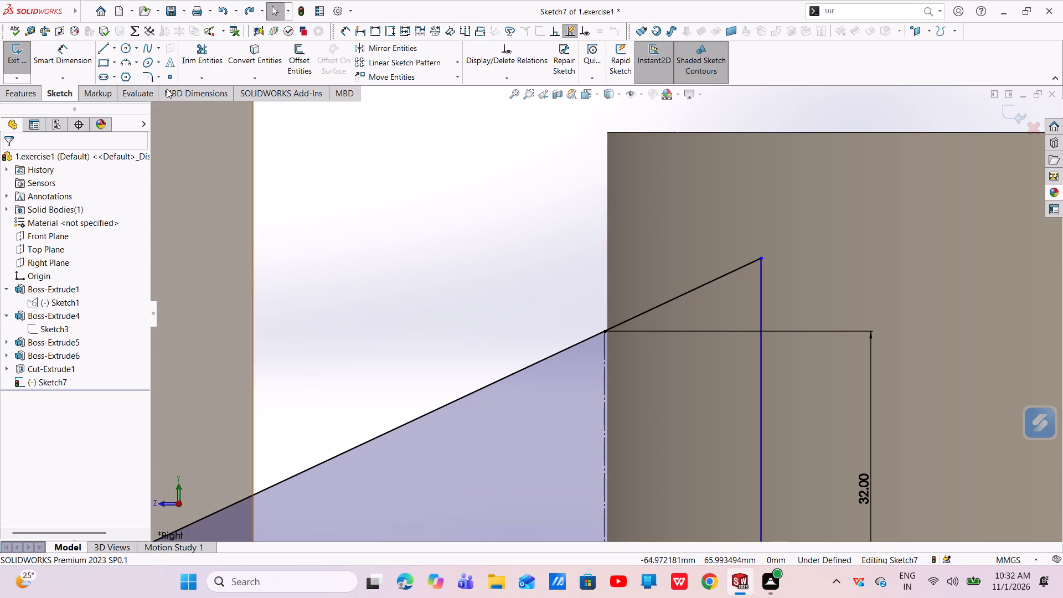
# Dimension the direct horizontal distance between the construction line and the triangle's vertical side as 0.25 mm.
pyautogui.click(63, 54)
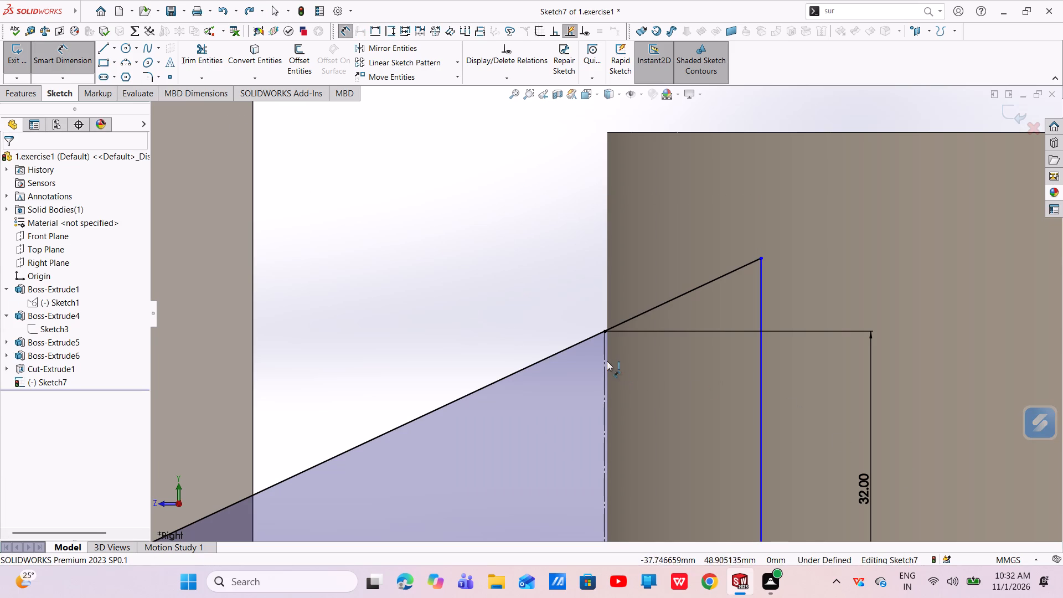
pyautogui.click(605, 356)
pyautogui.click(758, 284)
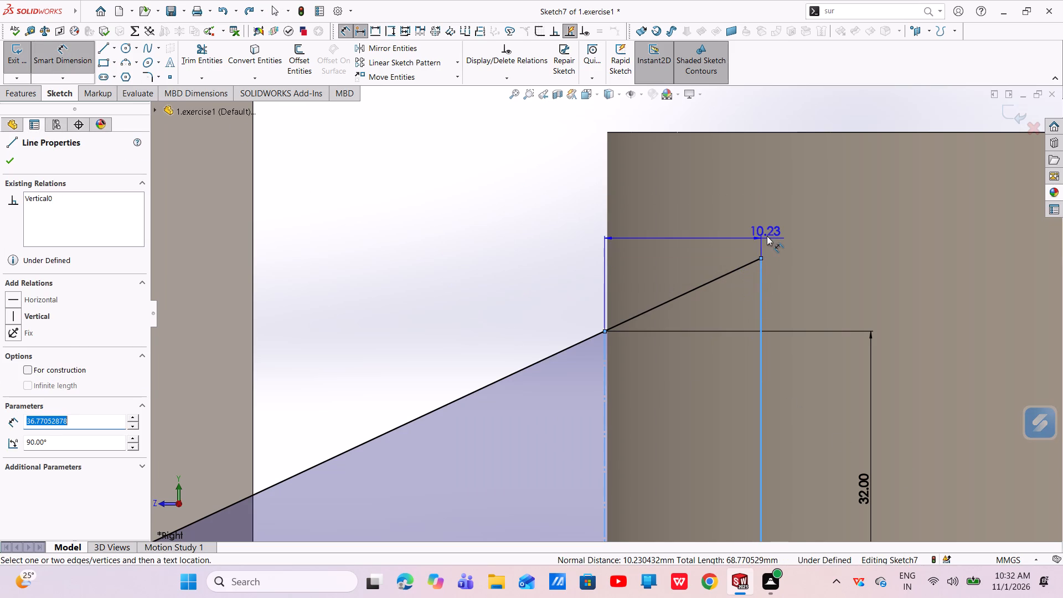
pyautogui.click(770, 223)
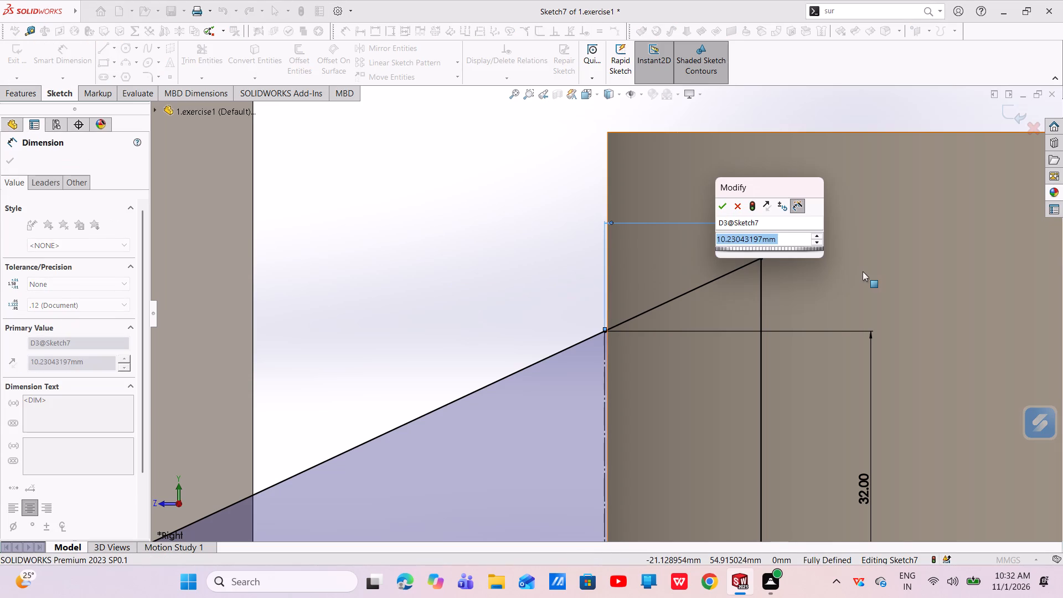
pyautogui.press('BackSpace')
pyautogui.write('0.225')
pyautogui.press('BackSpace')
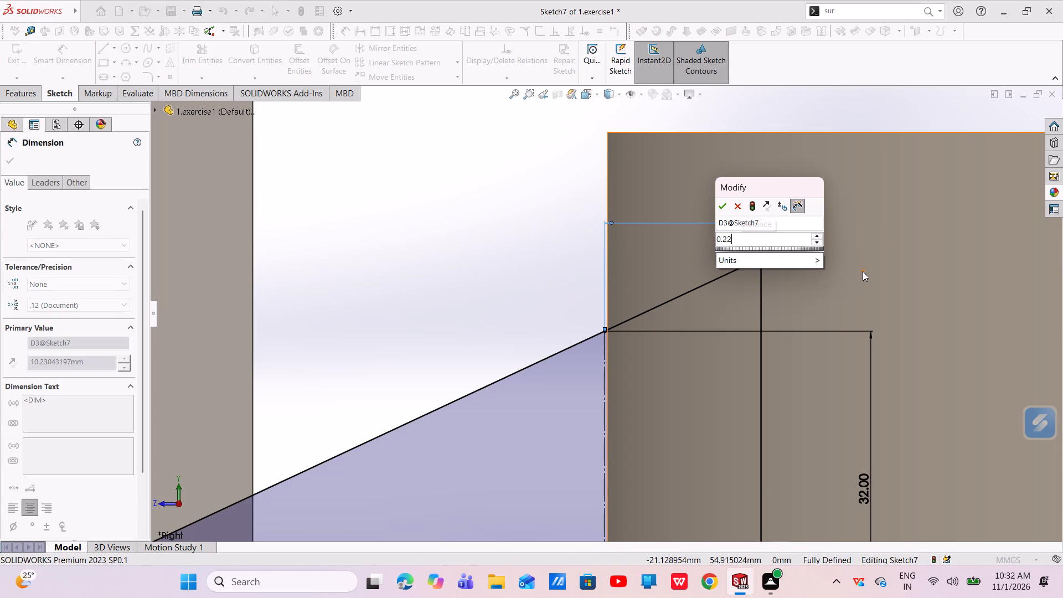
pyautogui.press('BackSpace')
pyautogui.press('5')
pyautogui.press('Return')
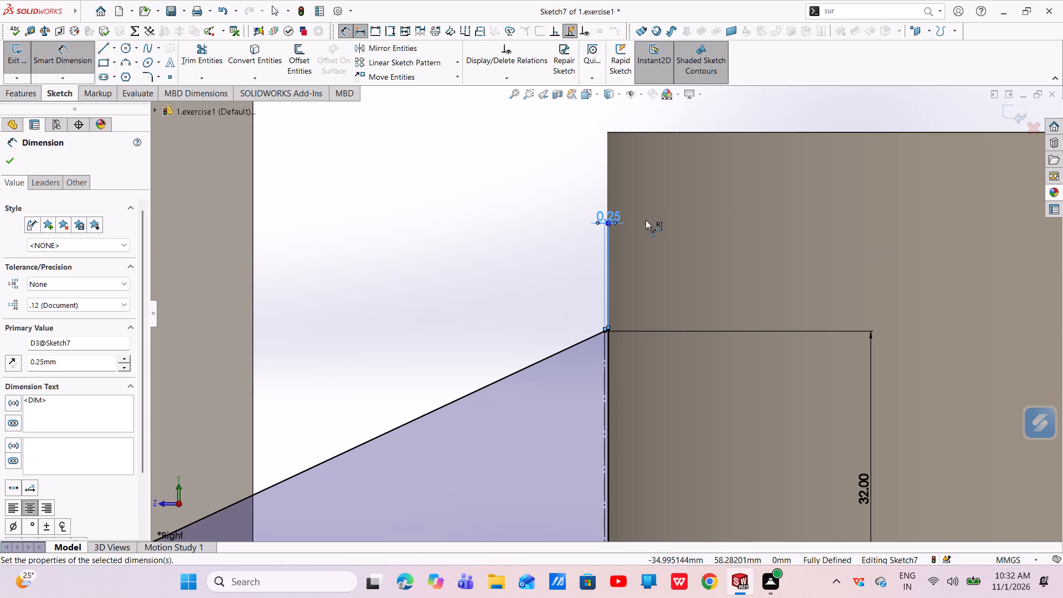
# Set the distance between the construction line and the triangle's vertical side to 2.5 mm.
pyautogui.press('Escape')
pyautogui.doubleClick(613, 213)
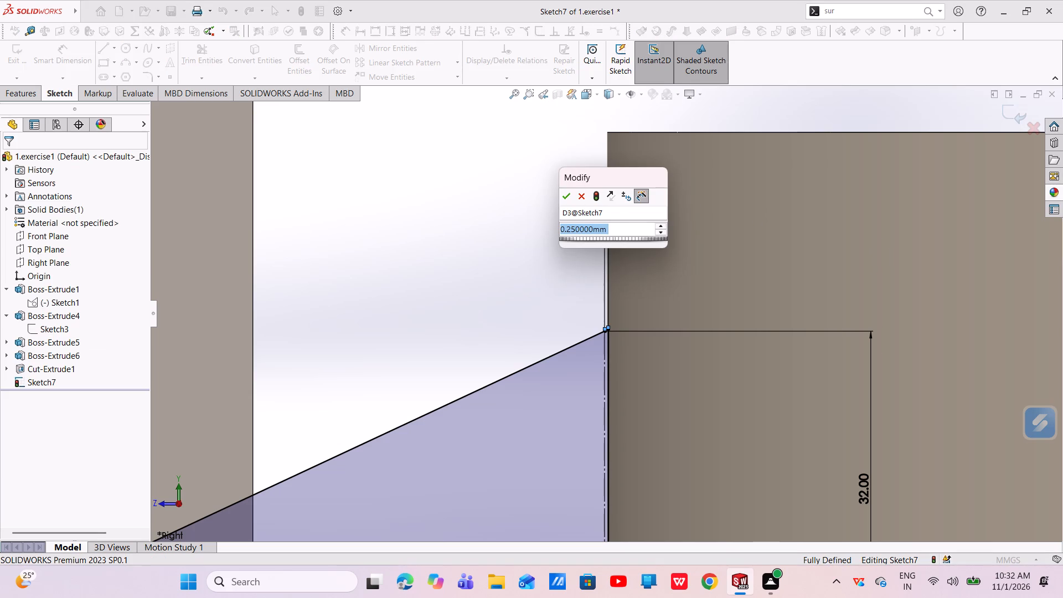
pyautogui.press('BackSpace')
pyautogui.write('0.')
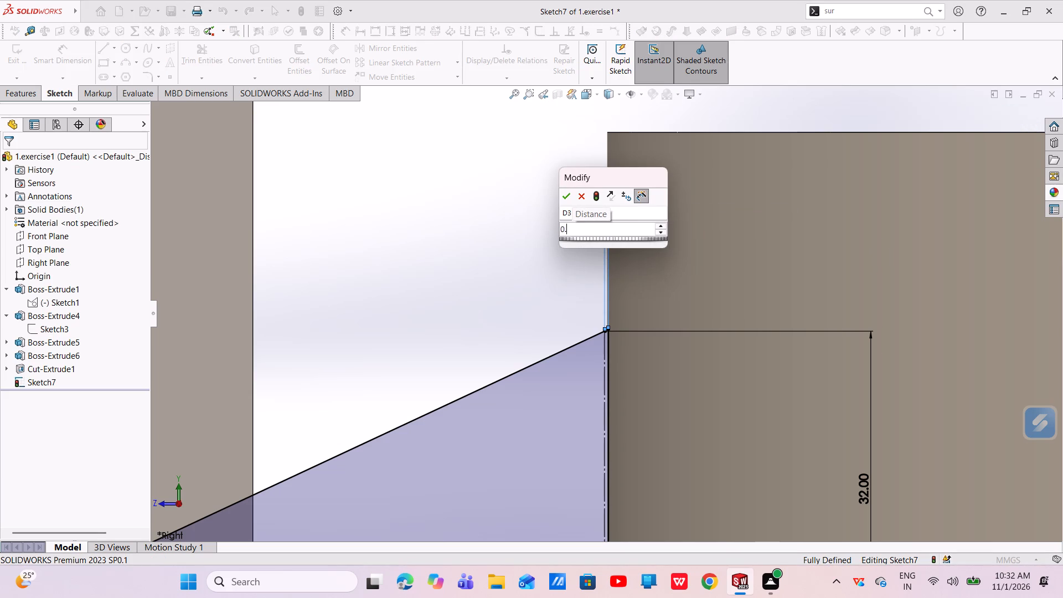
pyautogui.press('BackSpace')
pyautogui.press('BackSpace')
pyautogui.write('2.5')
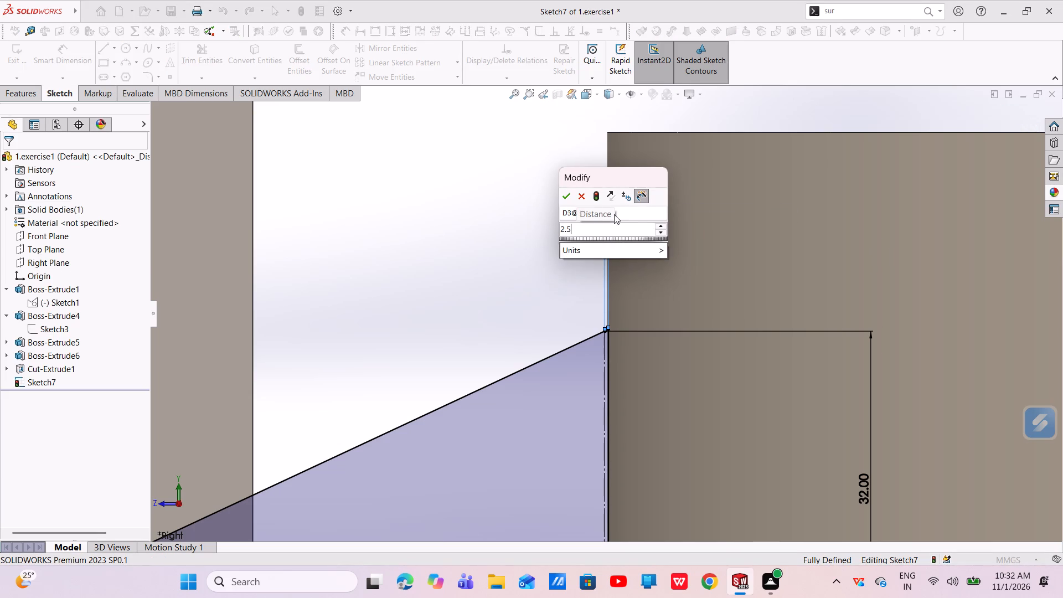
pyautogui.press('Return')
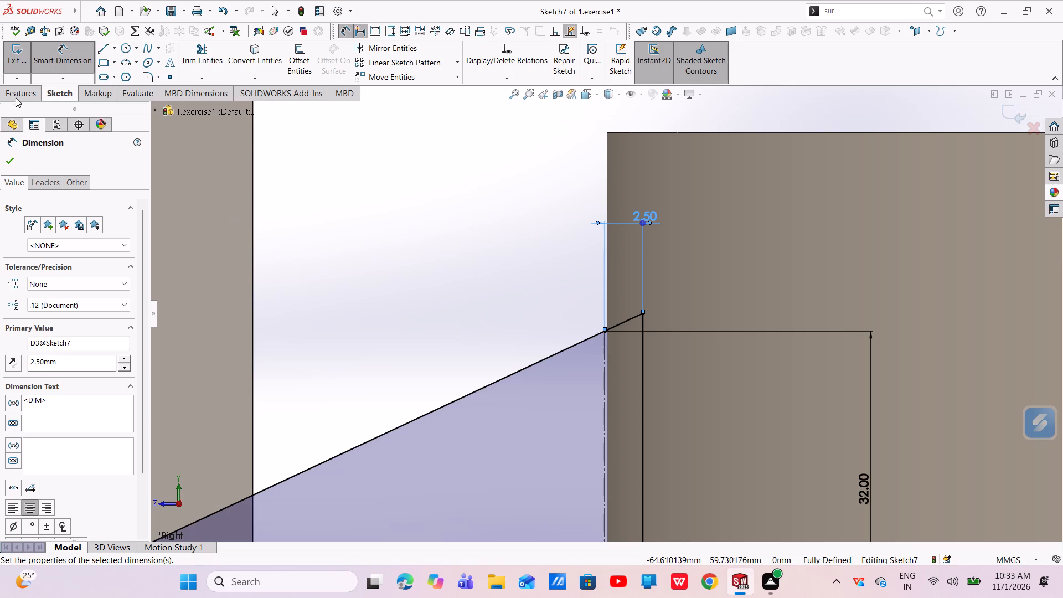
# Extrude the triangular rib profile against the vertical boss 13 mm using Mid Plane with merged result.
pyautogui.click(6, 166)
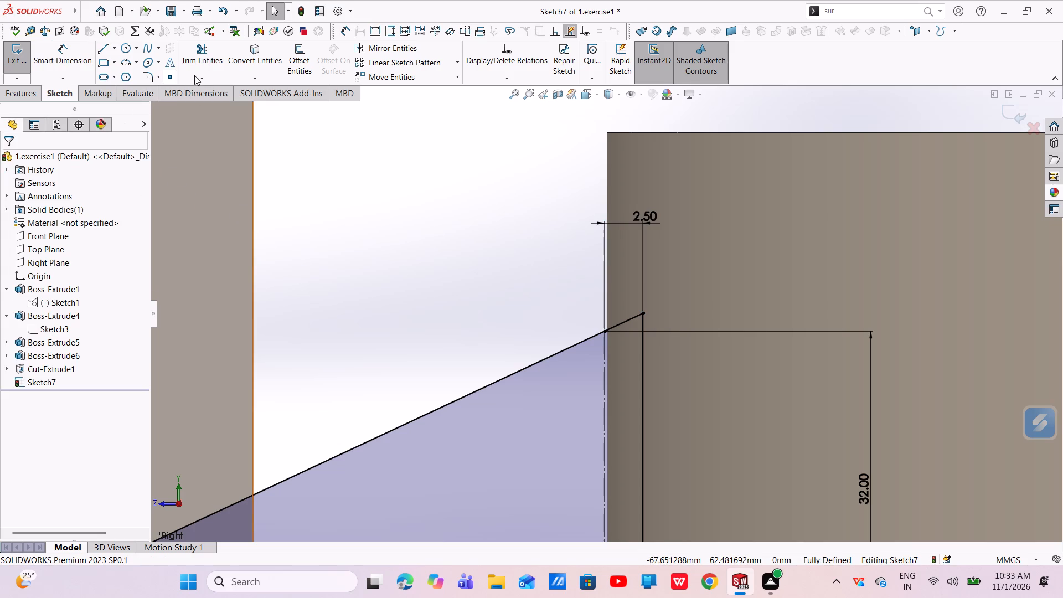
pyautogui.click(9, 92)
pyautogui.click(33, 49)
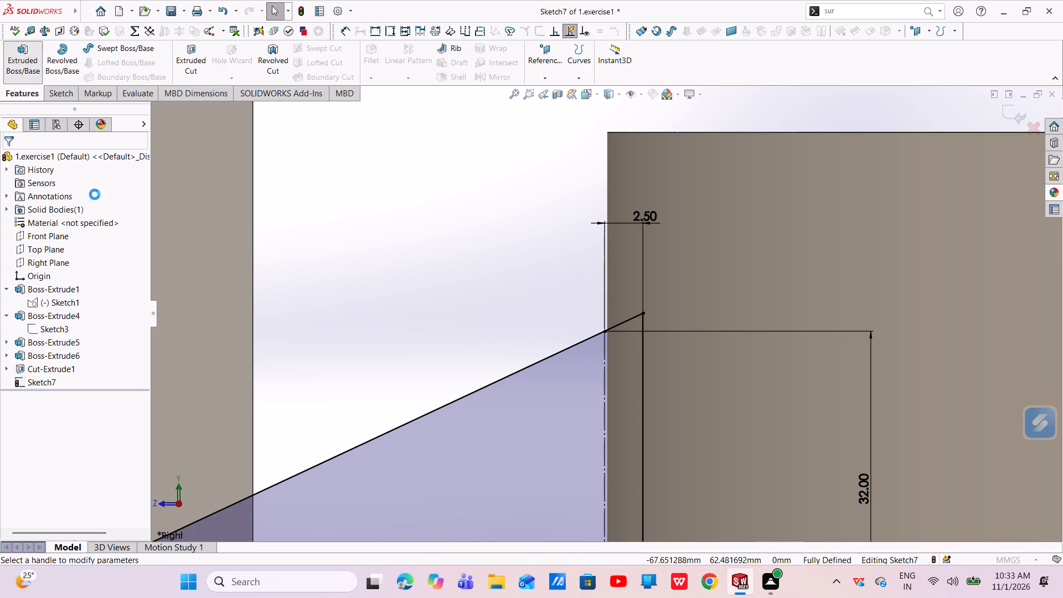
pyautogui.scroll(2, 565, 378)
pyautogui.scroll(4, 478, 326)
pyautogui.moveTo(527, 378); pyautogui.dragTo(550, 425, button='middle')
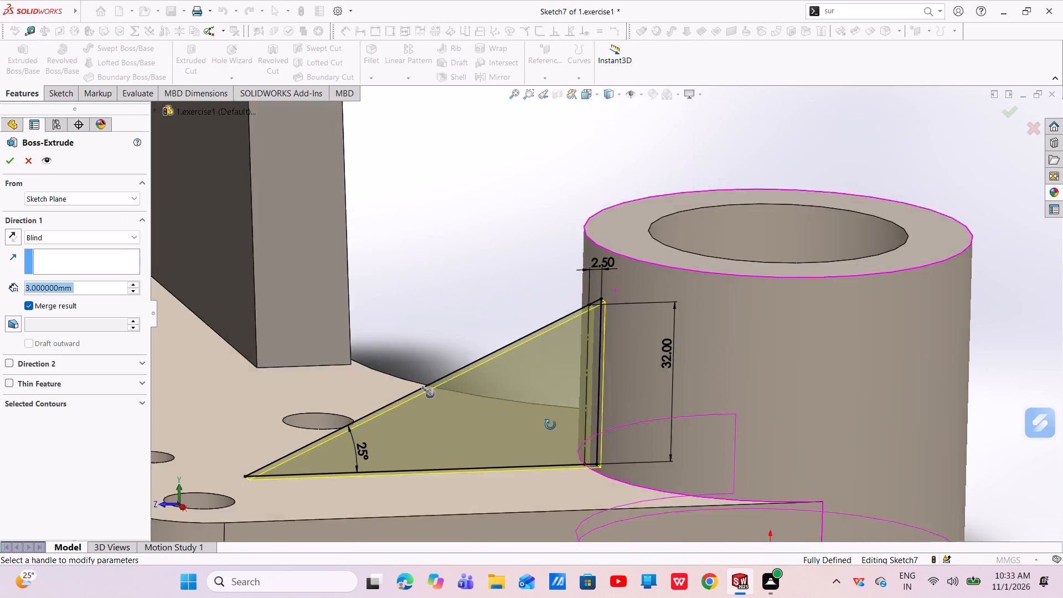
pyautogui.moveTo(550, 425); pyautogui.dragTo(558, 448, button='middle')
pyautogui.scroll(1, 559, 448)
pyautogui.click(82, 240)
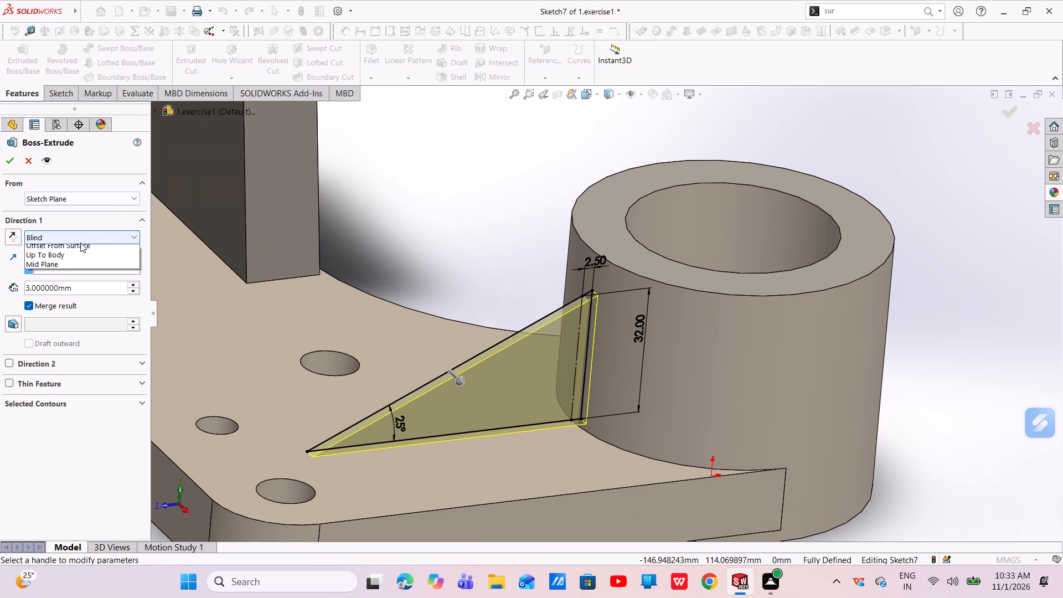
pyautogui.click(68, 306)
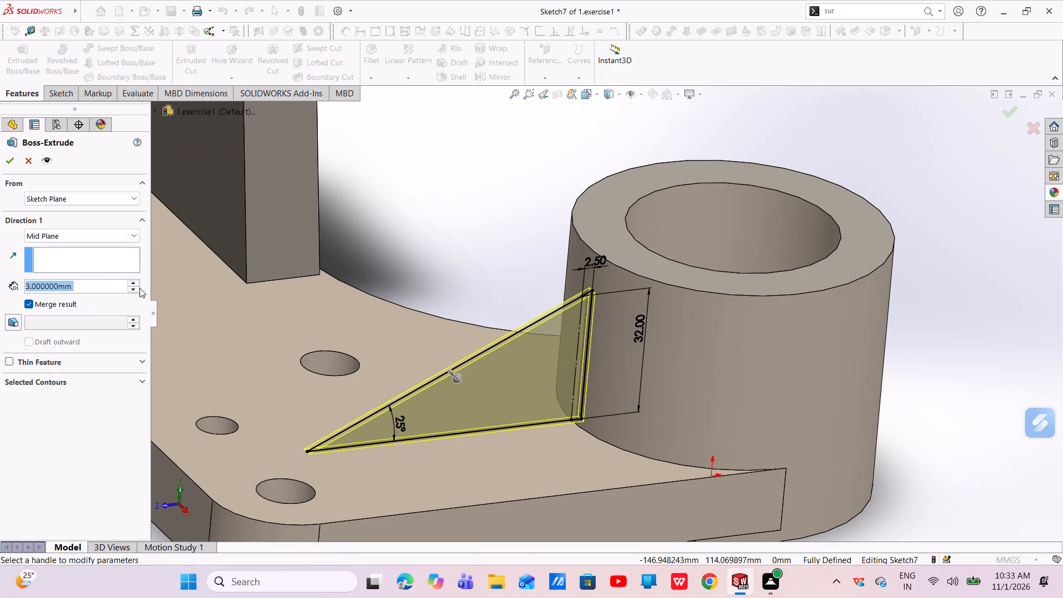
pyautogui.click(136, 283)
pyautogui.click(4, 159)
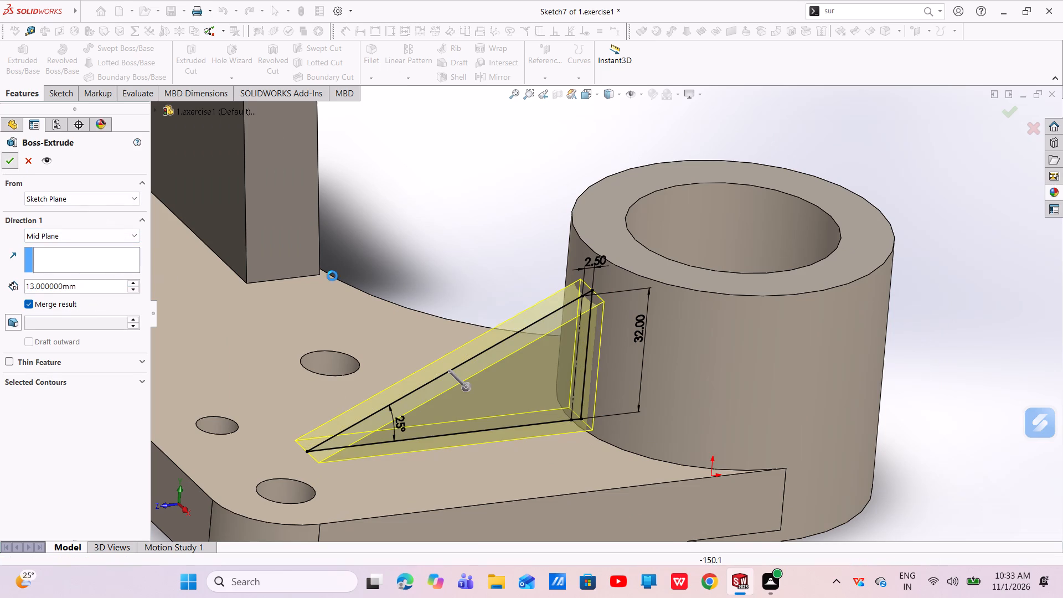
# Examine the extruded rib where it meets the vertical boss and plate, and the overall bracket from several angles.
pyautogui.scroll(-6, 575, 337)
pyautogui.scroll(6, 576, 332)
pyautogui.scroll(1, 494, 354)
pyautogui.moveTo(494, 354); pyautogui.dragTo(584, 315, button='middle')
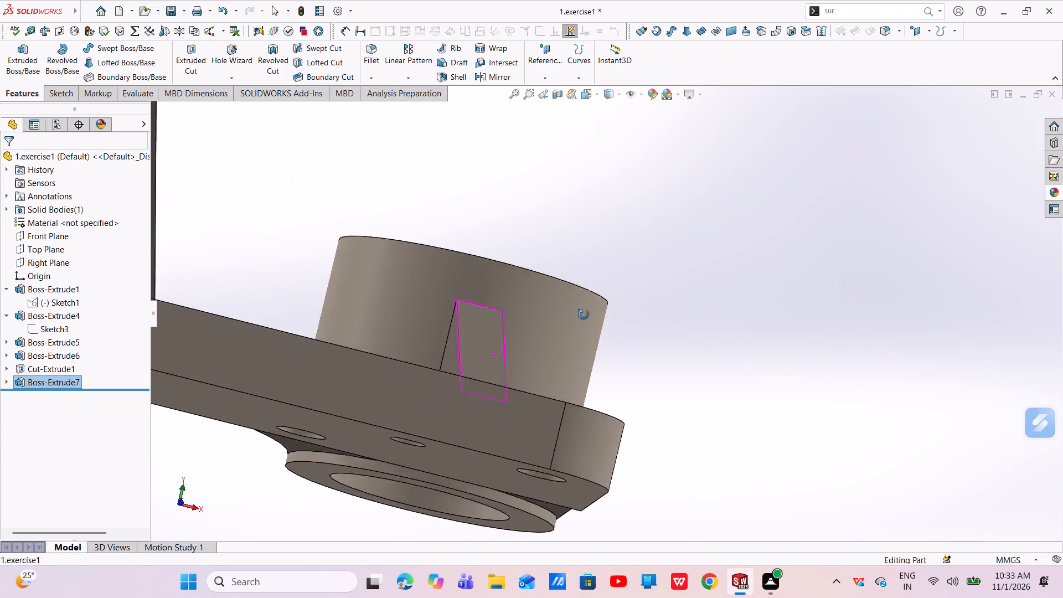
pyautogui.moveTo(584, 315); pyautogui.dragTo(481, 484, button='middle')
pyautogui.scroll(1, 481, 433)
pyautogui.scroll(-3, 509, 312)
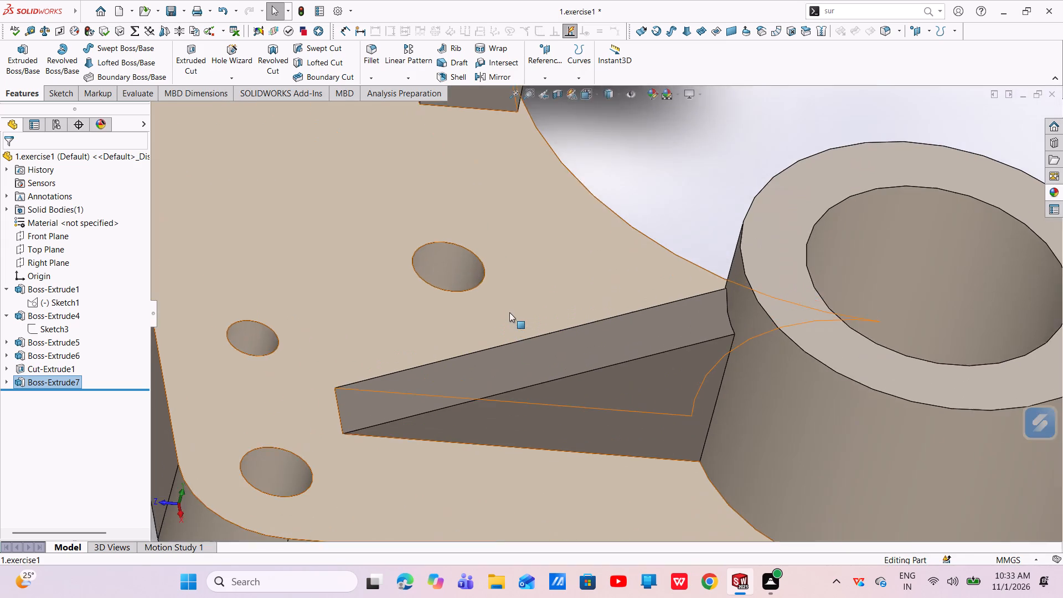
pyautogui.scroll(8, 508, 312)
pyautogui.moveTo(535, 353); pyautogui.dragTo(601, 353, button='middle')
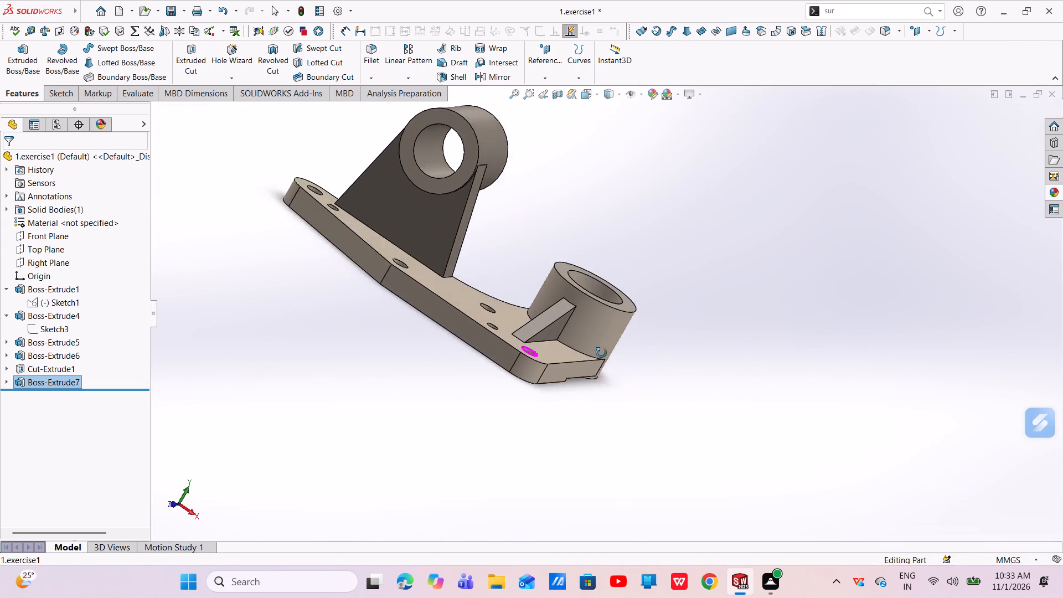
pyautogui.moveTo(601, 353); pyautogui.dragTo(535, 340, button='middle')
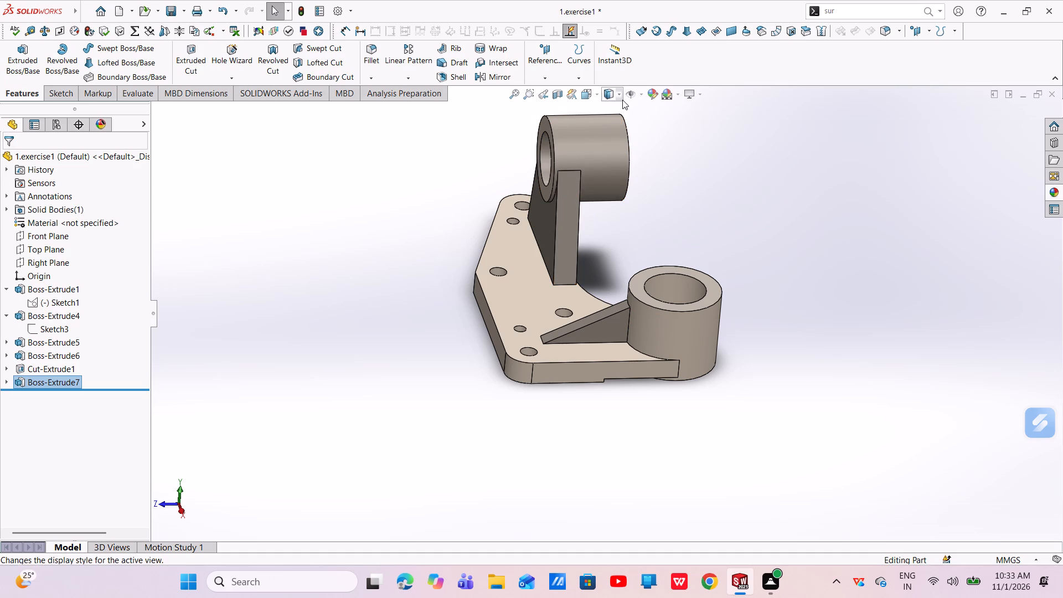
# Show the temporary axes of the bracket's bosses and holes.
pyautogui.click(640, 98)
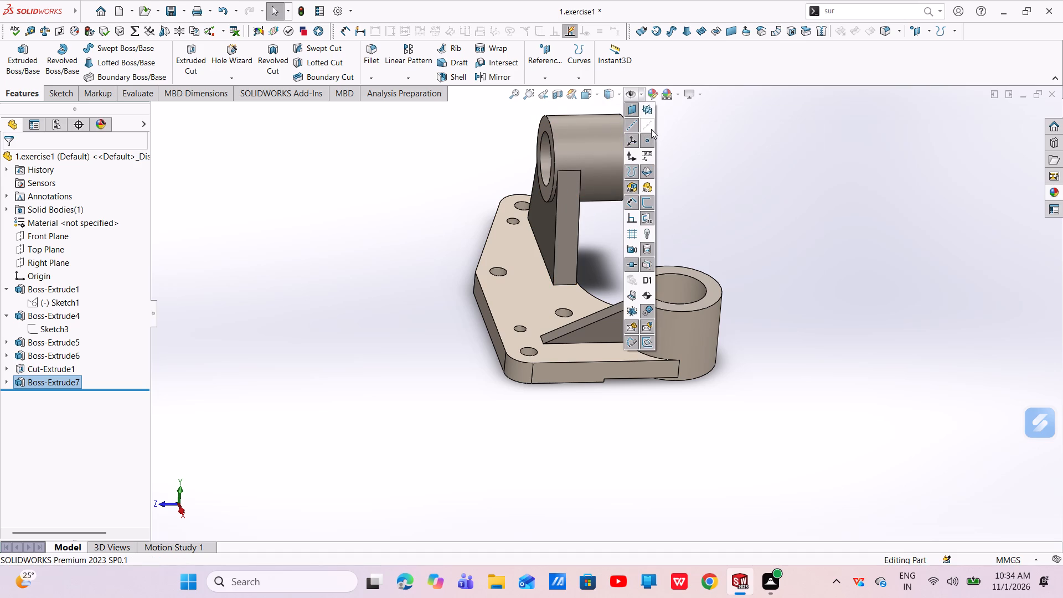
pyautogui.click(650, 127)
pyautogui.click(700, 185)
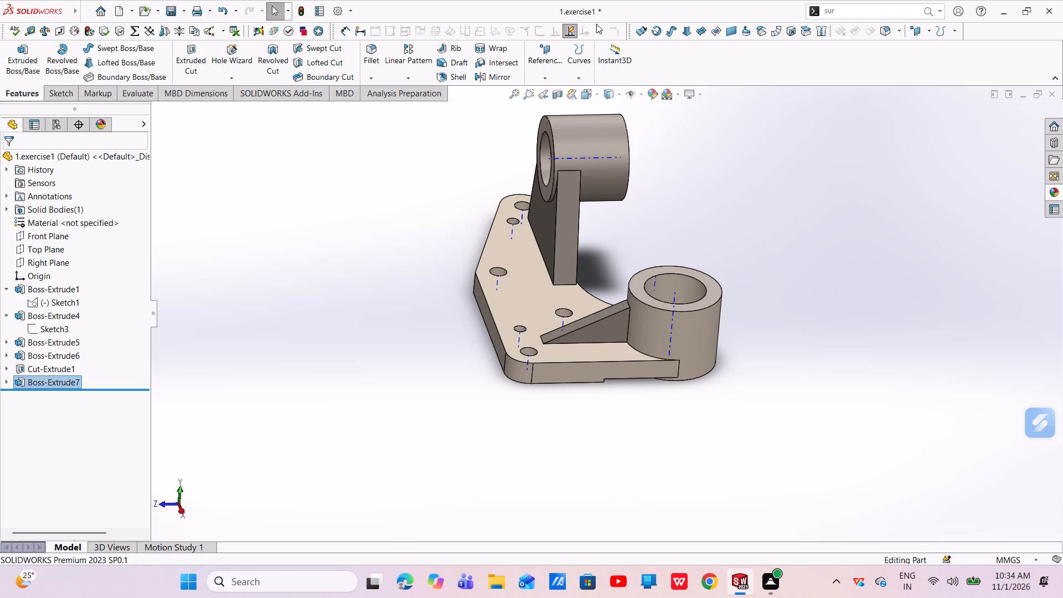
# Create a reference plane parallel to the Right Plane and coincident with the upper cylindrical boss's temporary axis.
pyautogui.click(540, 65)
pyautogui.click(564, 92)
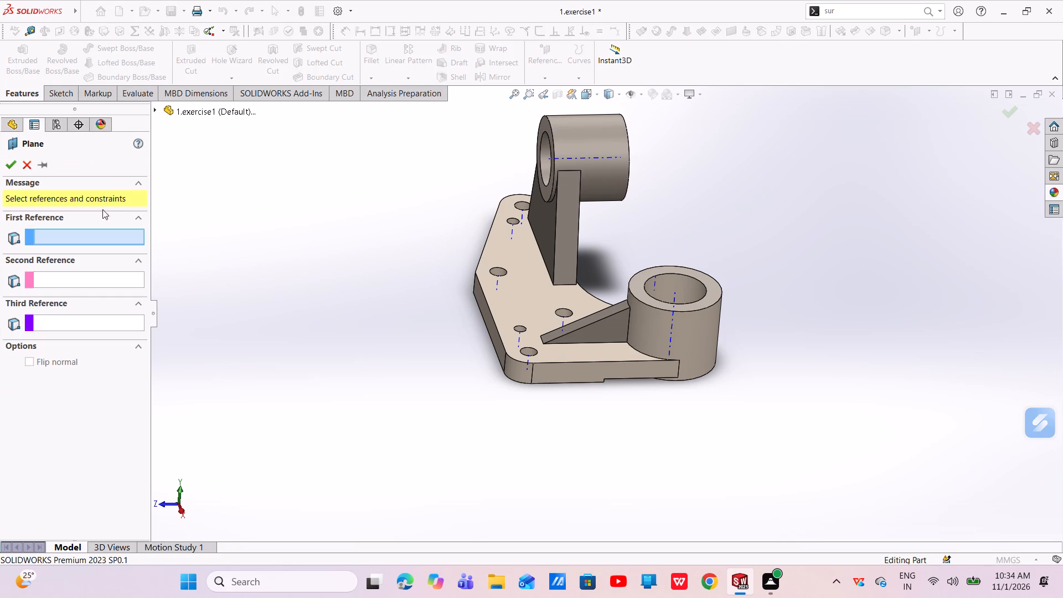
pyautogui.click(189, 112)
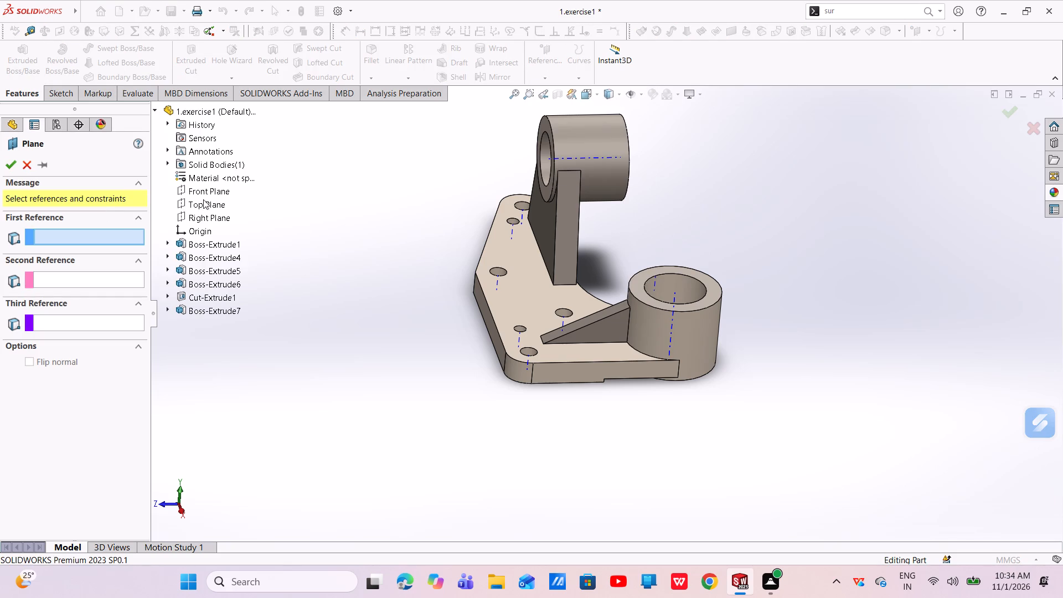
pyautogui.click(209, 217)
pyautogui.scroll(-5, 581, 173)
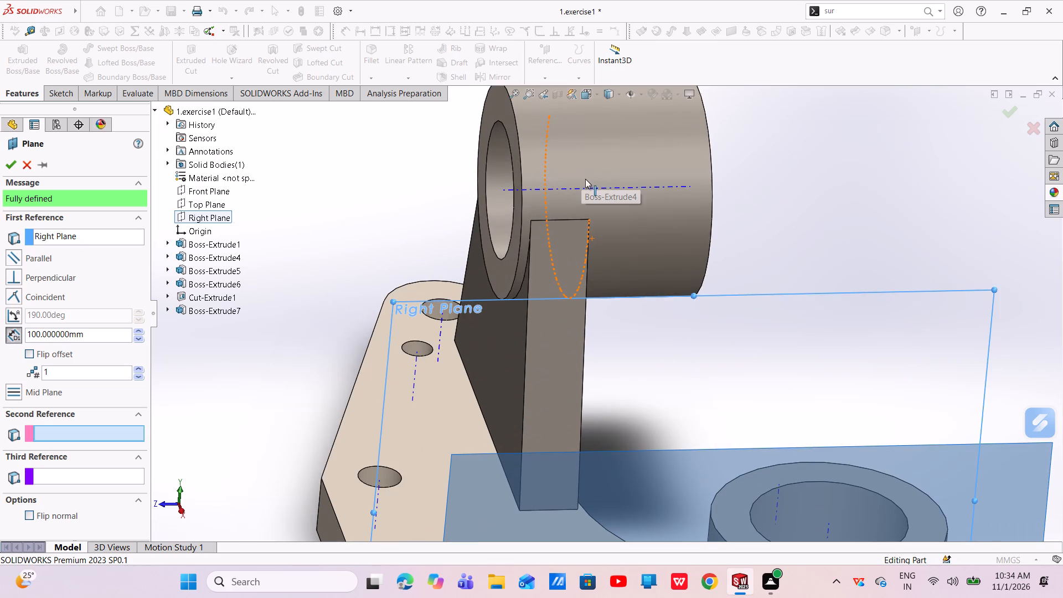
pyautogui.click(584, 187)
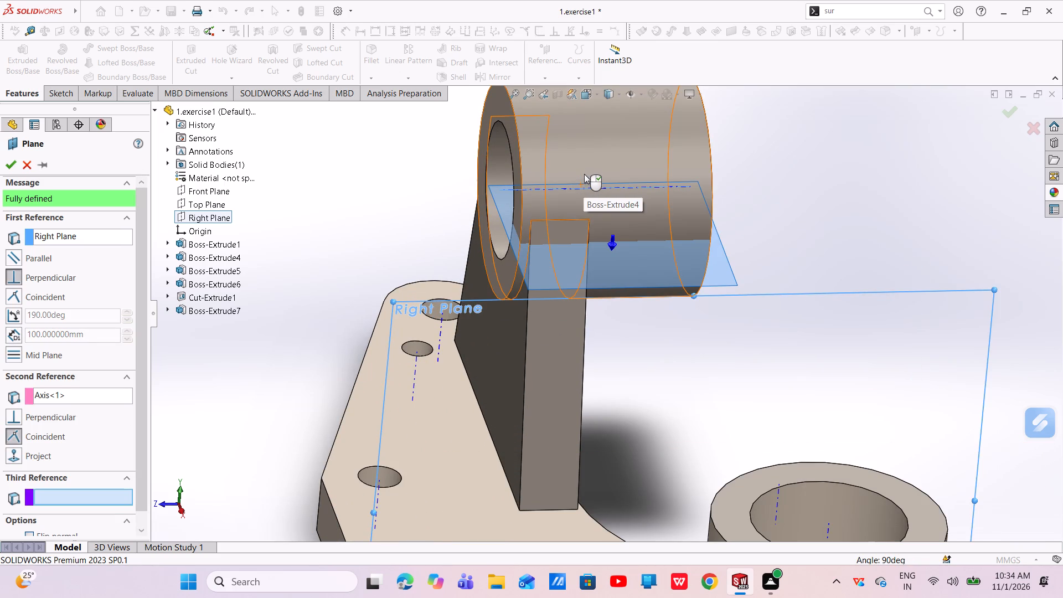
pyautogui.click(12, 257)
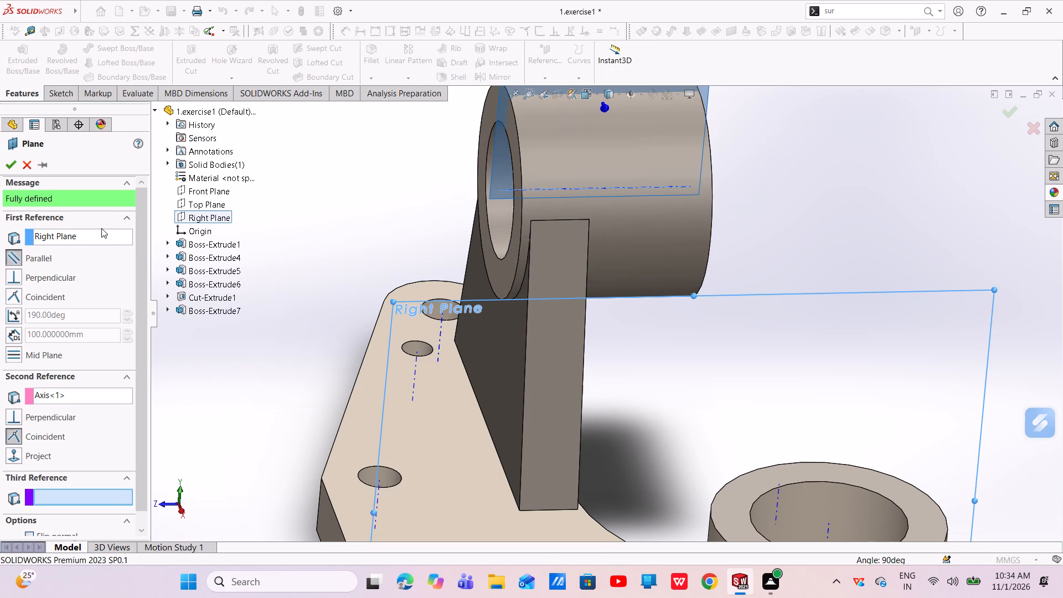
pyautogui.click(15, 169)
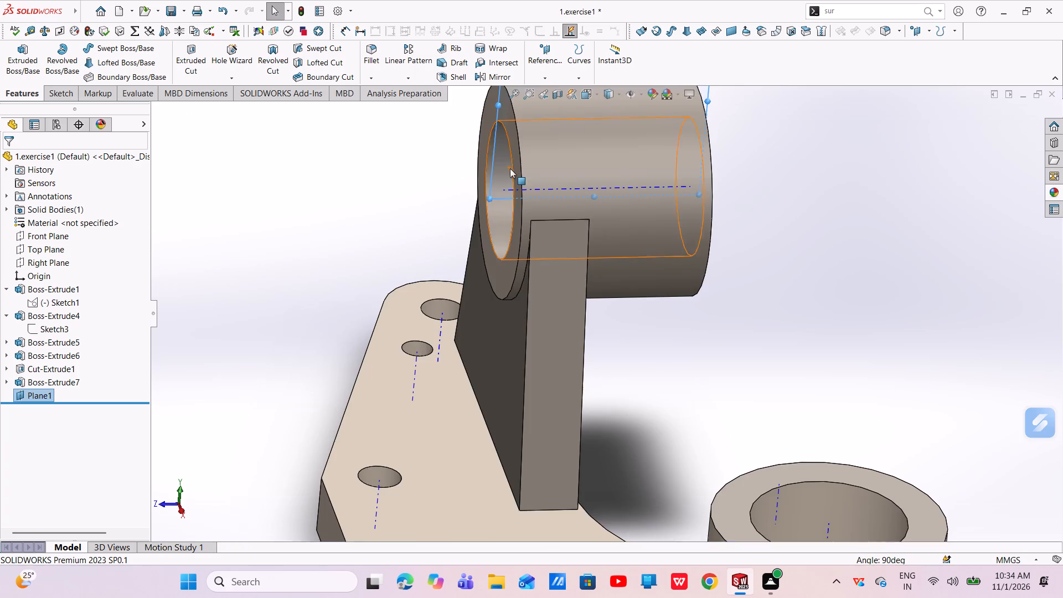
# Sketch a closed right triangle on Plane1, between the upright's outer face and the plate's top, with a vertical side of 51 mm.
pyautogui.scroll(2, 510, 168)
pyautogui.click(594, 136)
pyautogui.click(640, 104)
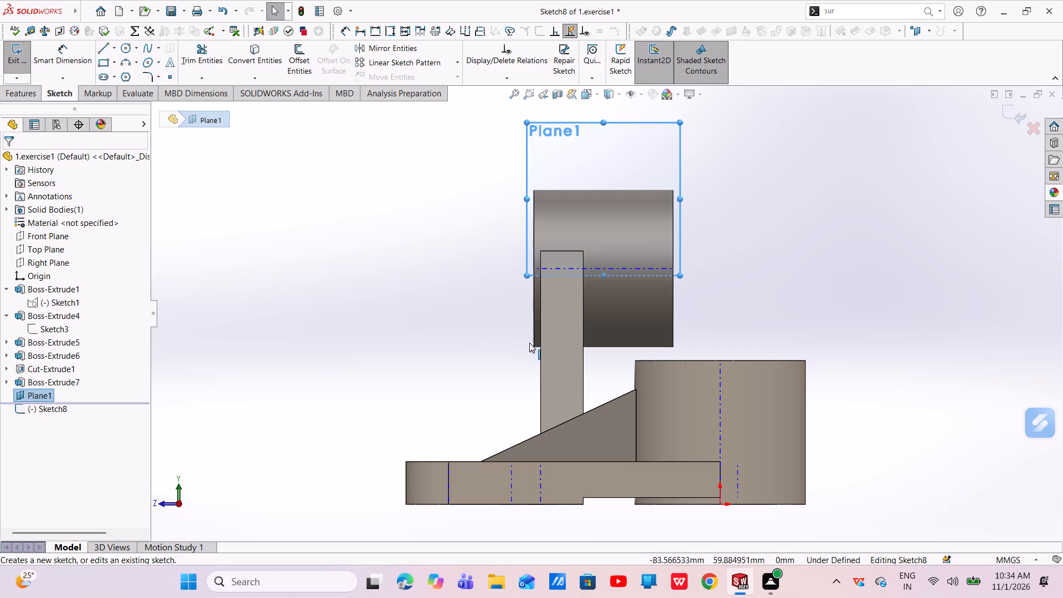
pyautogui.click(103, 49)
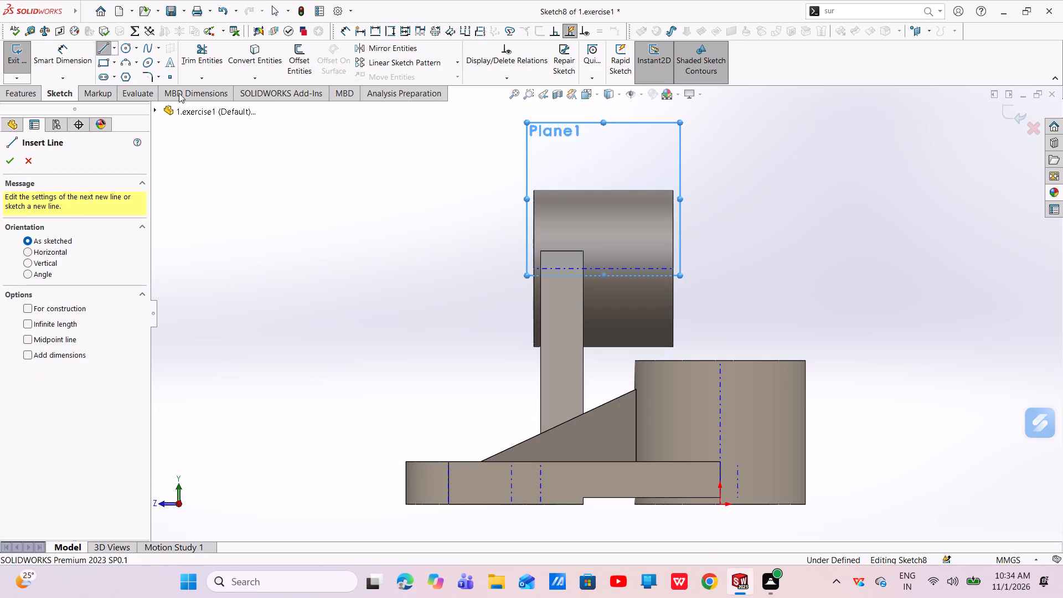
pyautogui.click(540, 348)
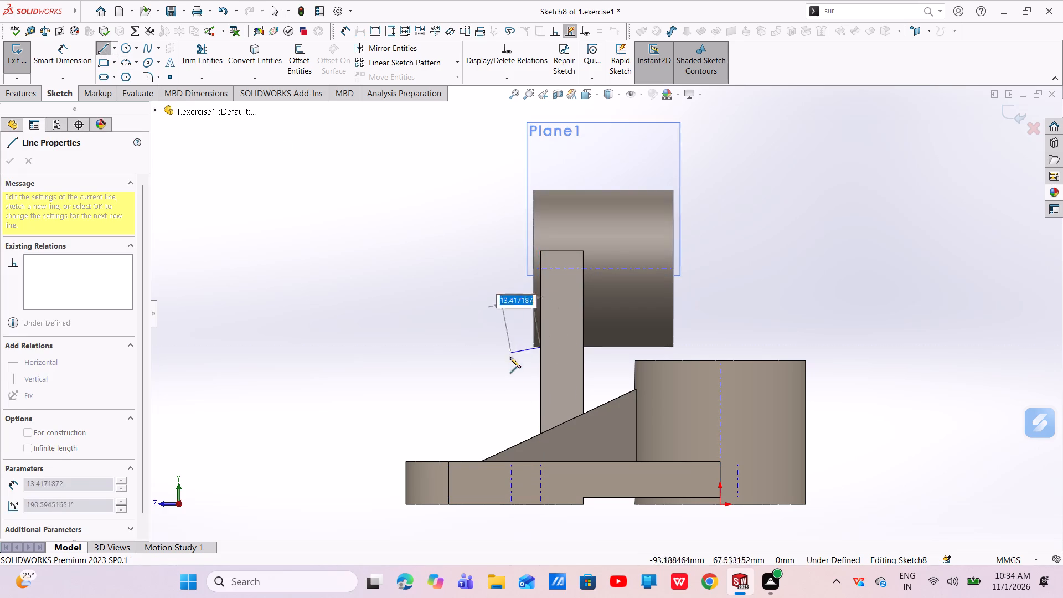
pyautogui.click(539, 461)
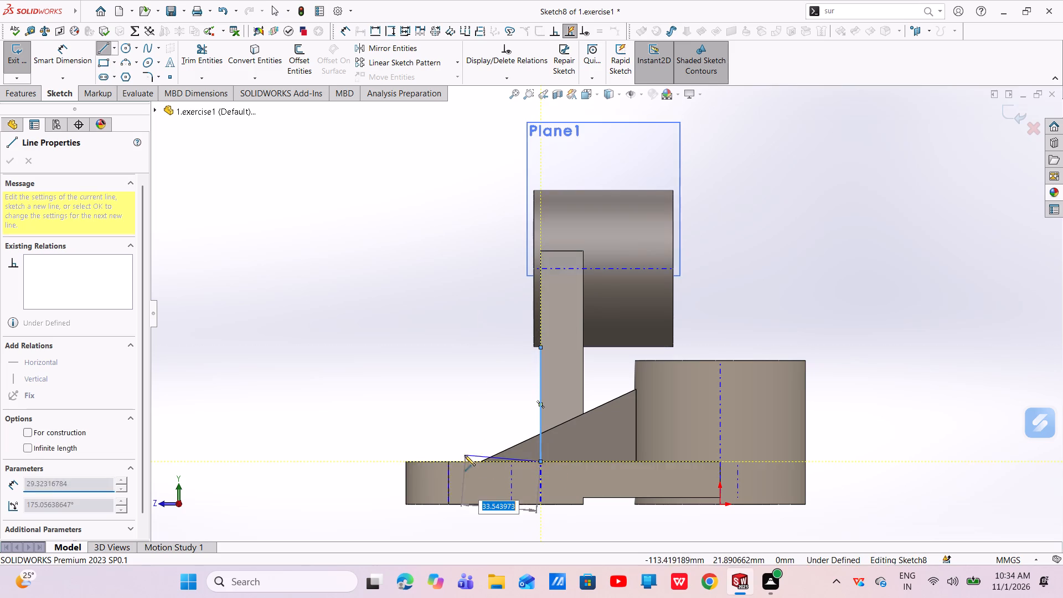
pyautogui.click(446, 461)
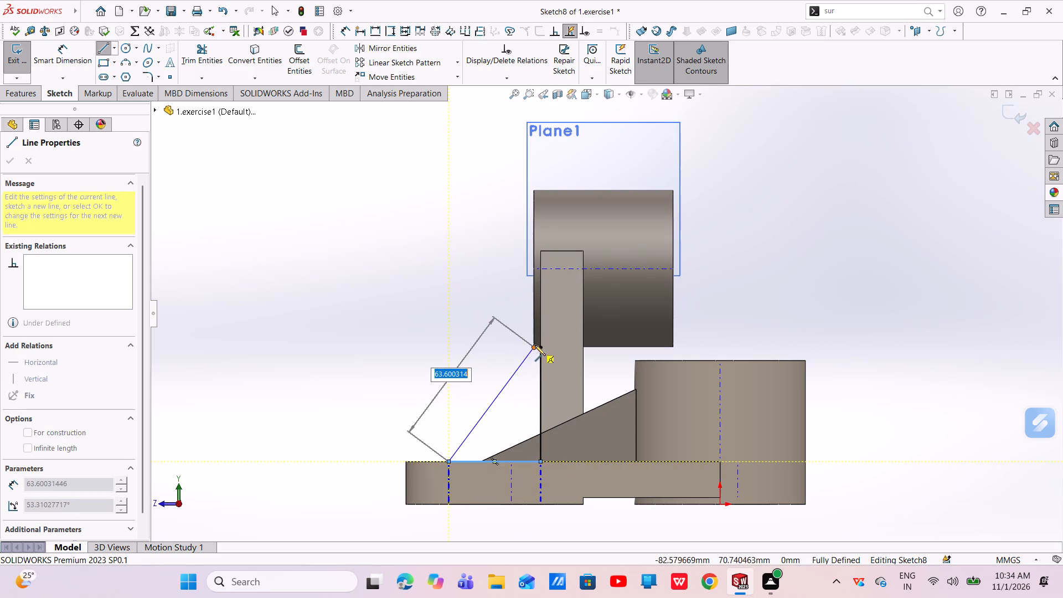
pyautogui.click(539, 345)
pyautogui.rightClick(539, 345)
pyautogui.click(567, 361)
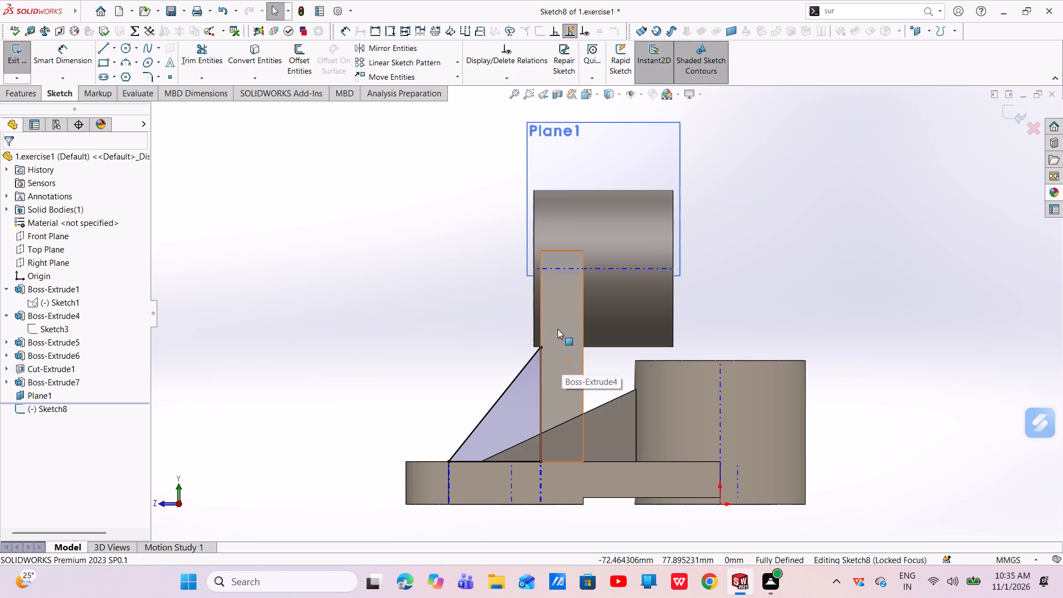
# Dimension the angle between the new triangle's sloped side and its base.
pyautogui.click(54, 67)
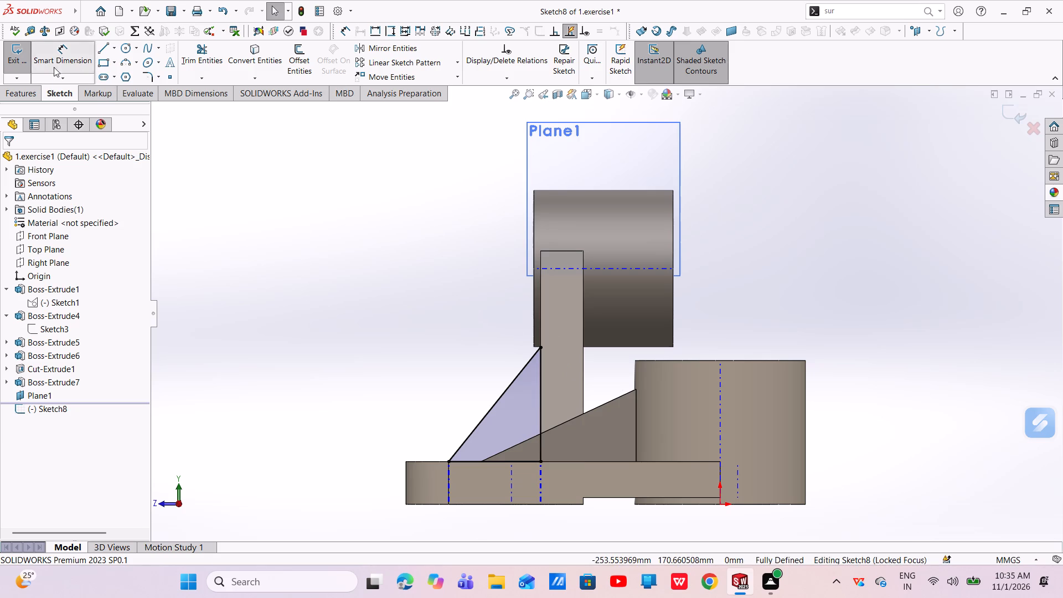
pyautogui.click(476, 422)
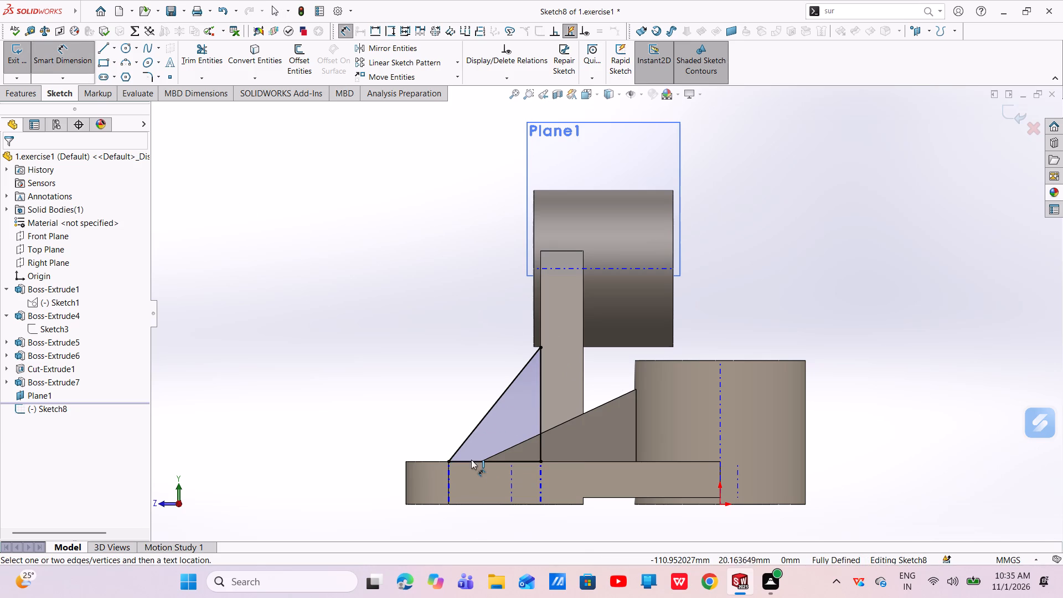
pyautogui.click(471, 459)
pyautogui.click(466, 439)
pyautogui.click(477, 448)
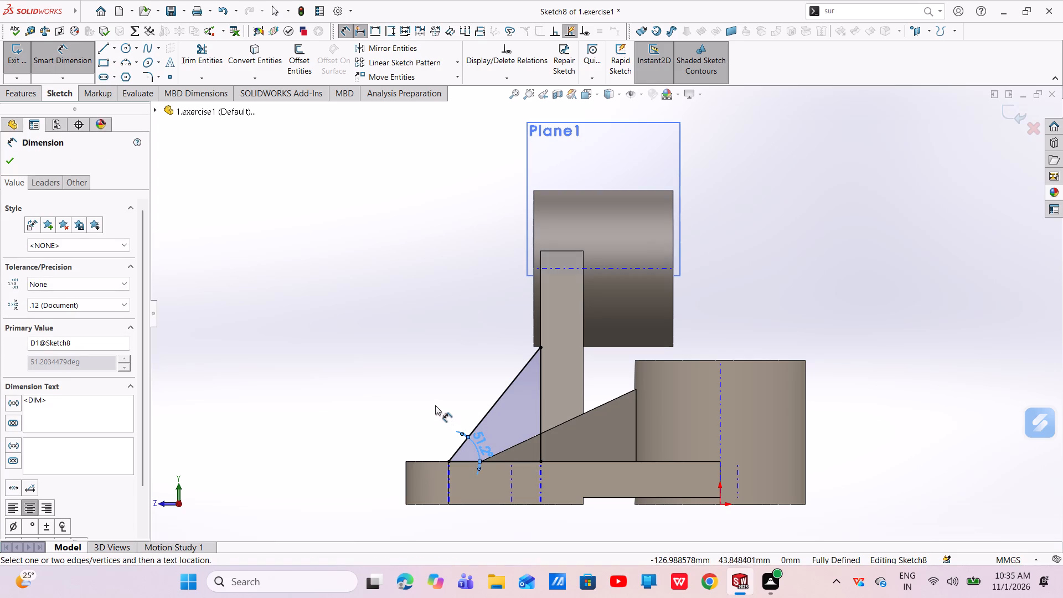
pyautogui.press('Escape')
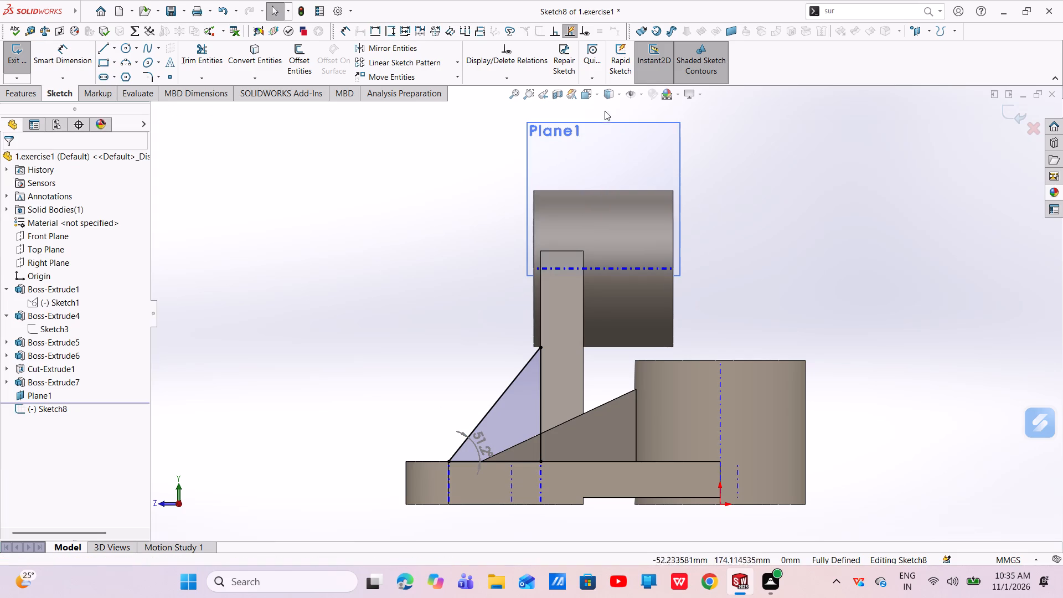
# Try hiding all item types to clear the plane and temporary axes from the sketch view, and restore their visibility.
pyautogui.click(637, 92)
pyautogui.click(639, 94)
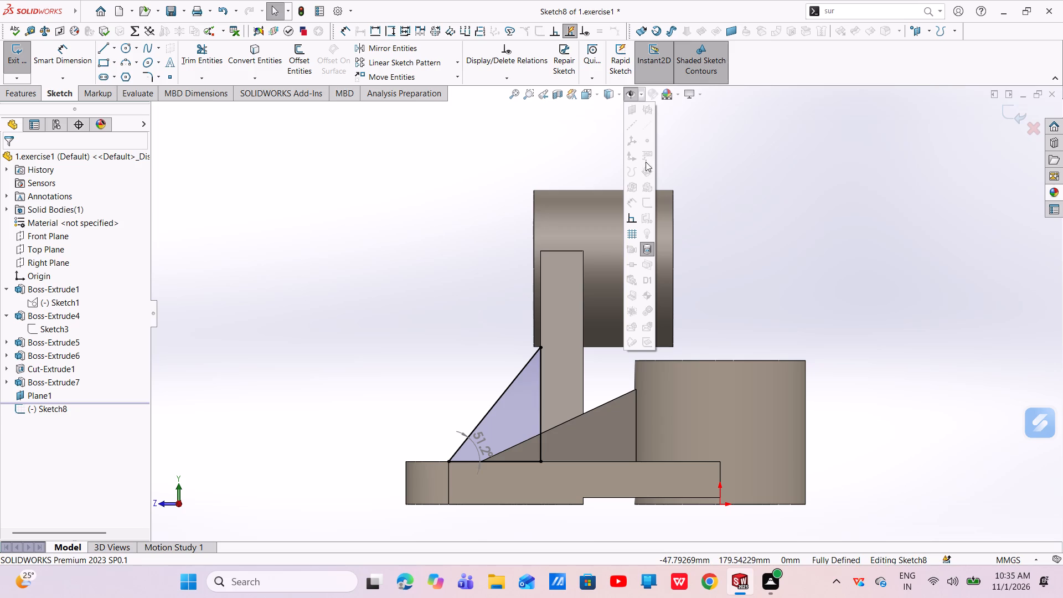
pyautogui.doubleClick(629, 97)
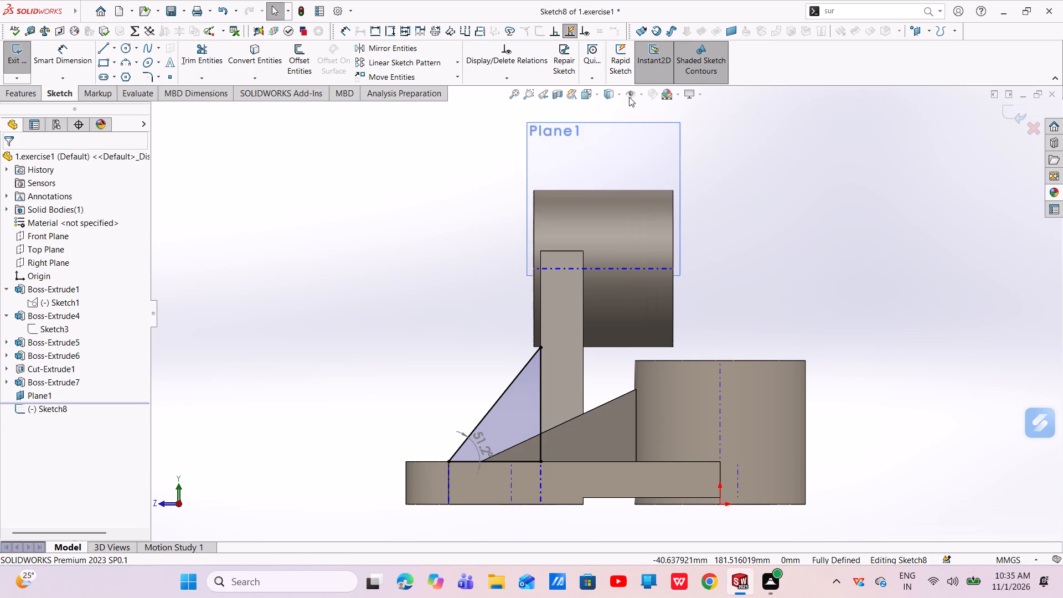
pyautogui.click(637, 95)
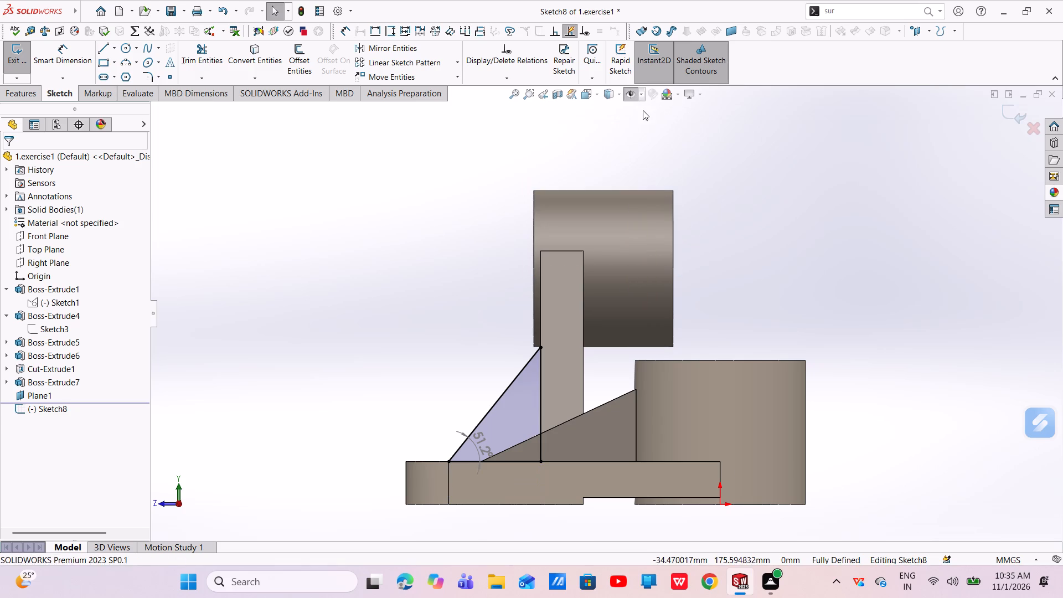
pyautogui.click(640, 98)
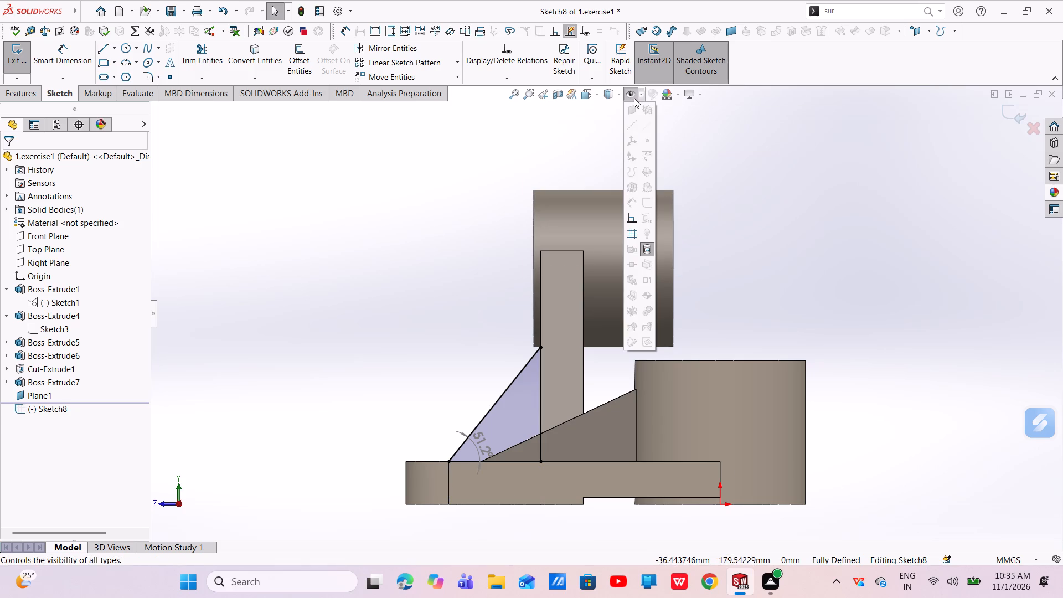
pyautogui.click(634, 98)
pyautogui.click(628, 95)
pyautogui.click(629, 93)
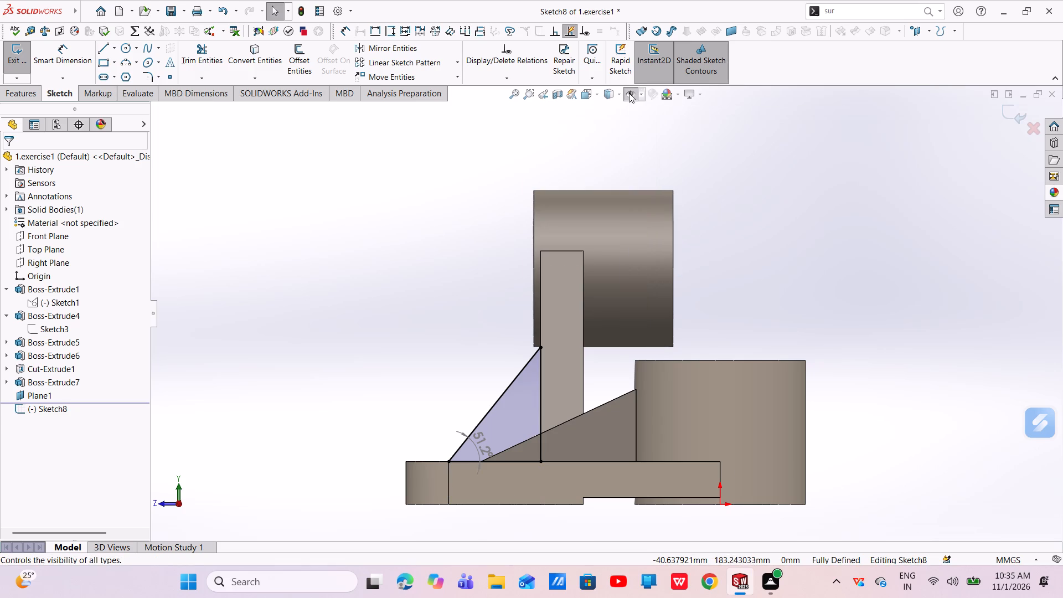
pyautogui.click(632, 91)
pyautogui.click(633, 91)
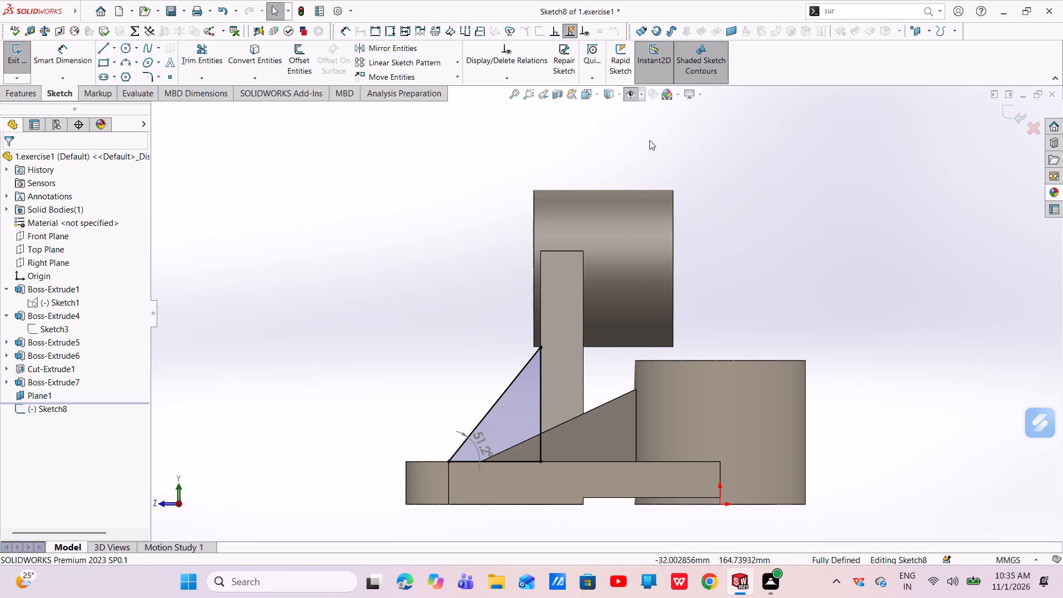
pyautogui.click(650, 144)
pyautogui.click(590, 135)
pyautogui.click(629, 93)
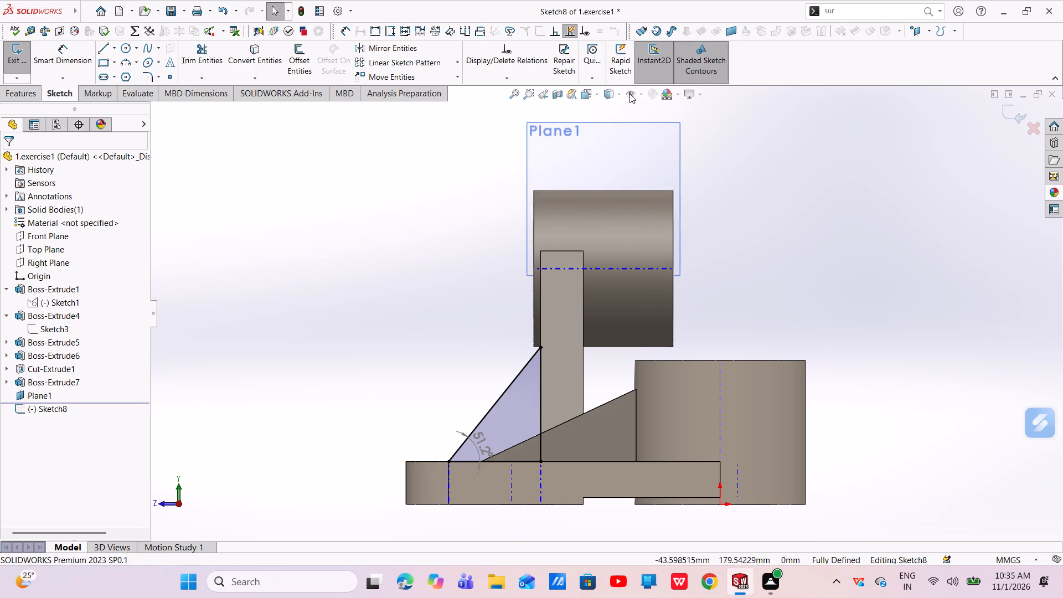
# Hide the temporary axes and the reference axes while keeping the sketch plane displayed.
pyautogui.click(643, 96)
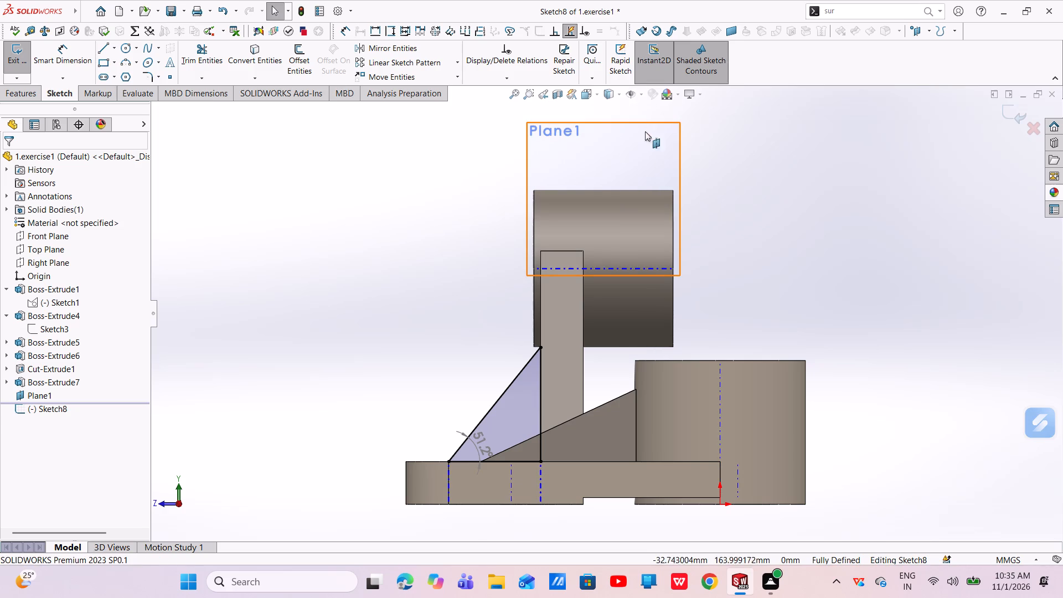
pyautogui.click(641, 99)
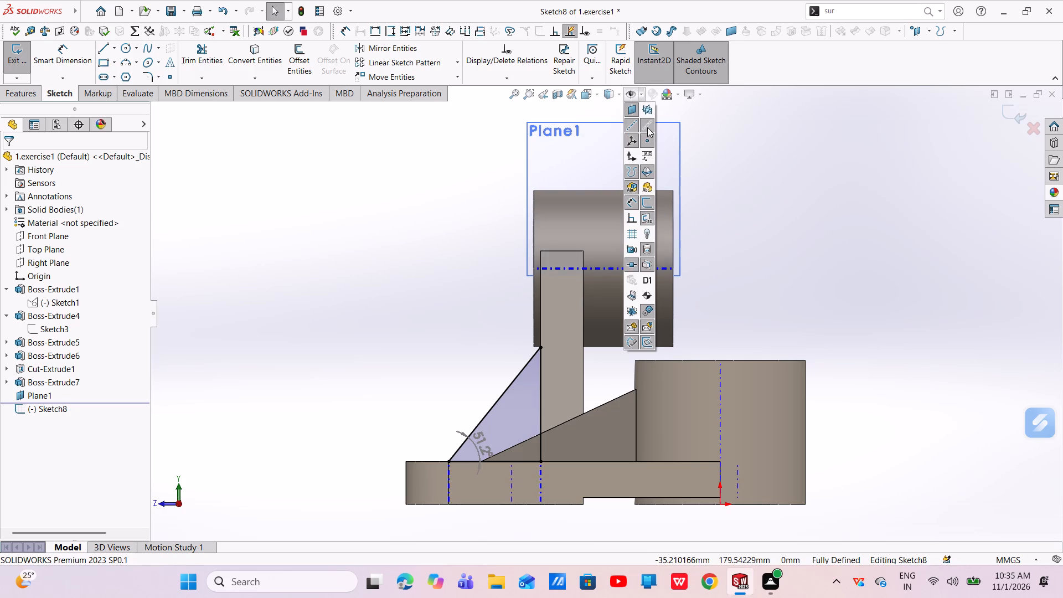
pyautogui.click(647, 127)
pyautogui.press('Escape')
pyautogui.scroll(2, 566, 427)
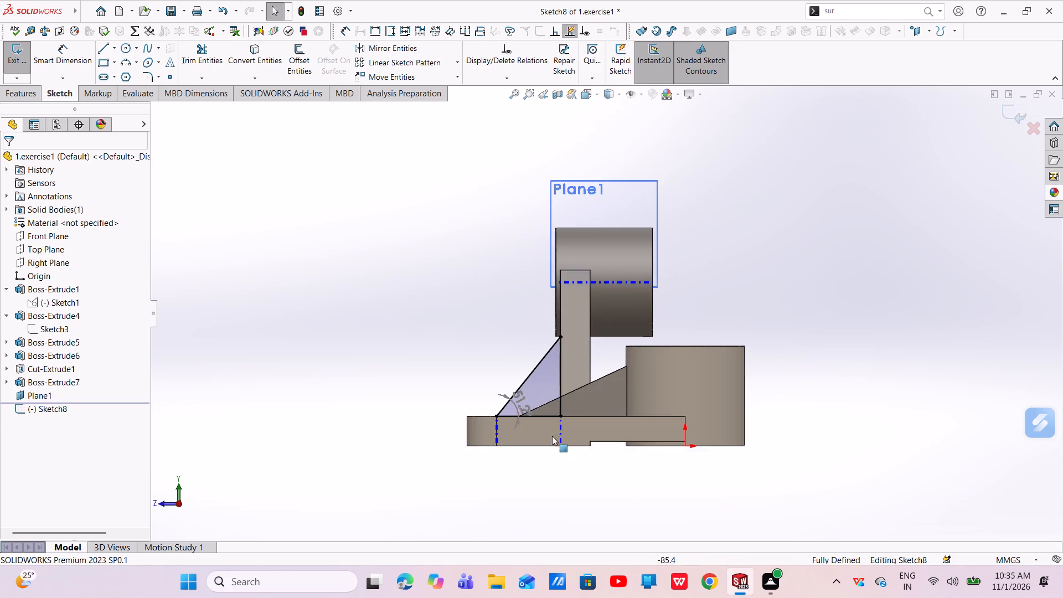
pyautogui.scroll(-3, 550, 437)
pyautogui.moveTo(503, 400); pyautogui.dragTo(516, 445, button='middle')
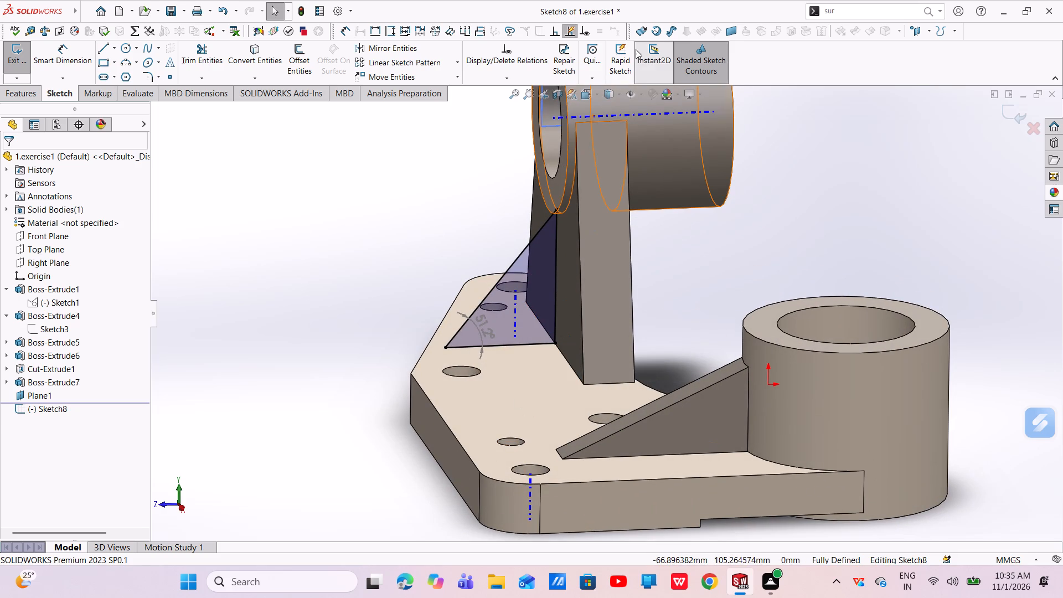
pyautogui.click(640, 93)
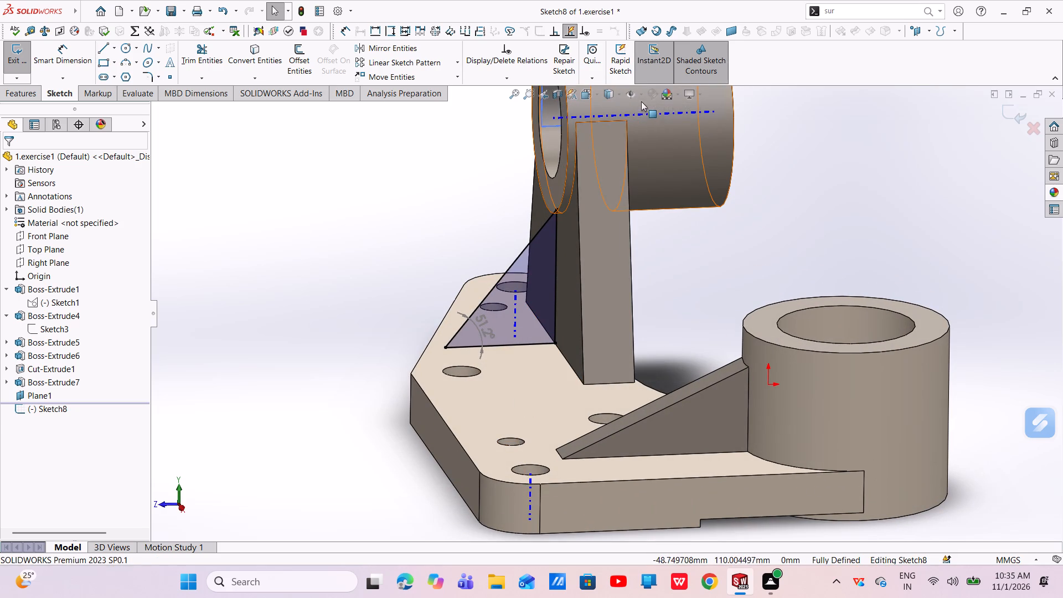
pyautogui.click(641, 95)
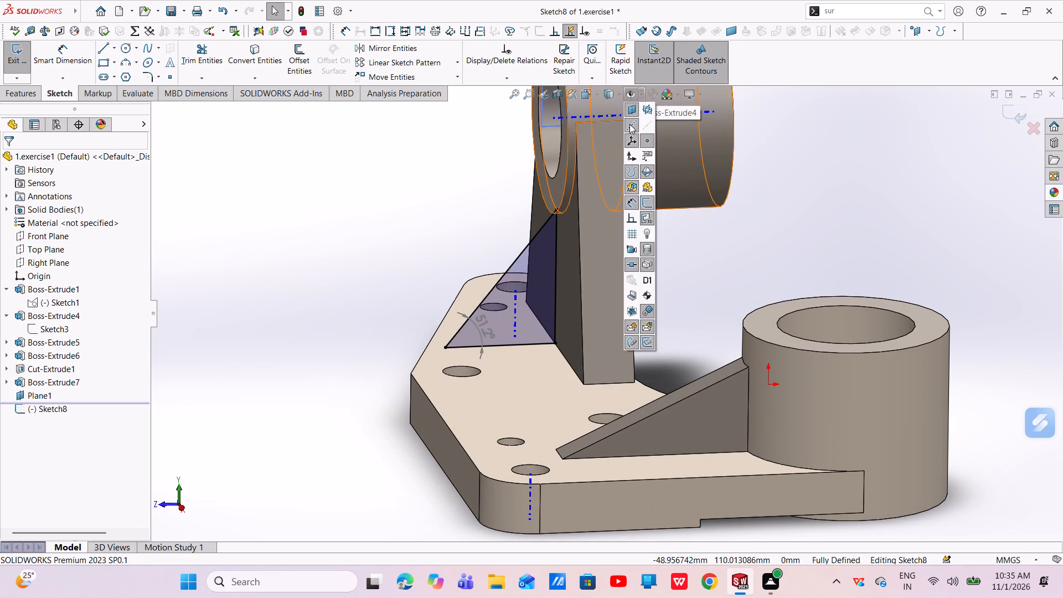
pyautogui.click(629, 124)
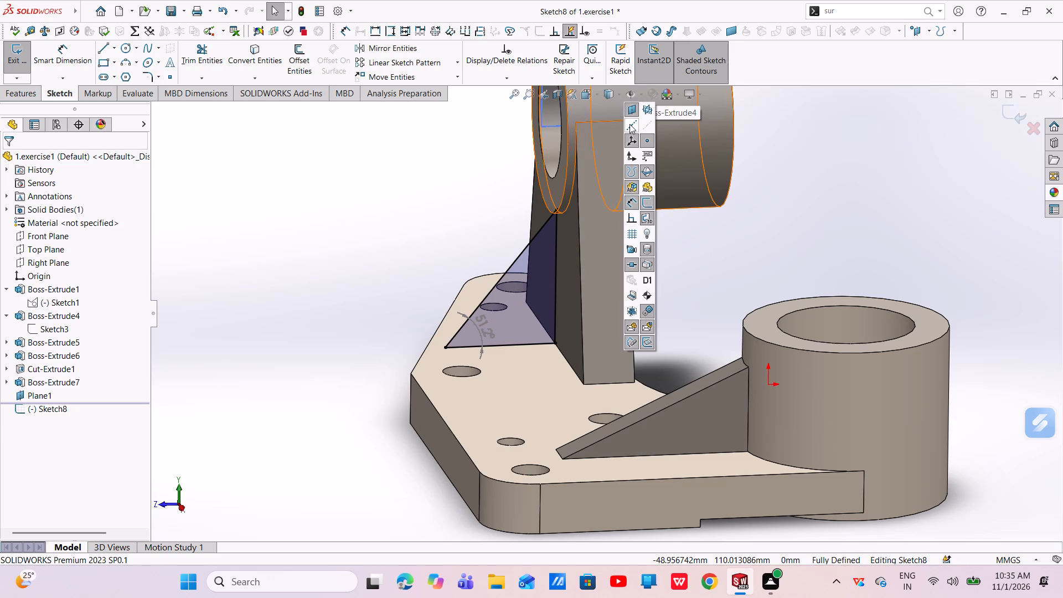
pyautogui.scroll(4, 604, 358)
pyautogui.click(834, 153)
# Examine how the triangle sketch meets the upright, the cylindrical boss and the plate's top.
pyautogui.scroll(3, 631, 319)
pyautogui.scroll(-9, 595, 326)
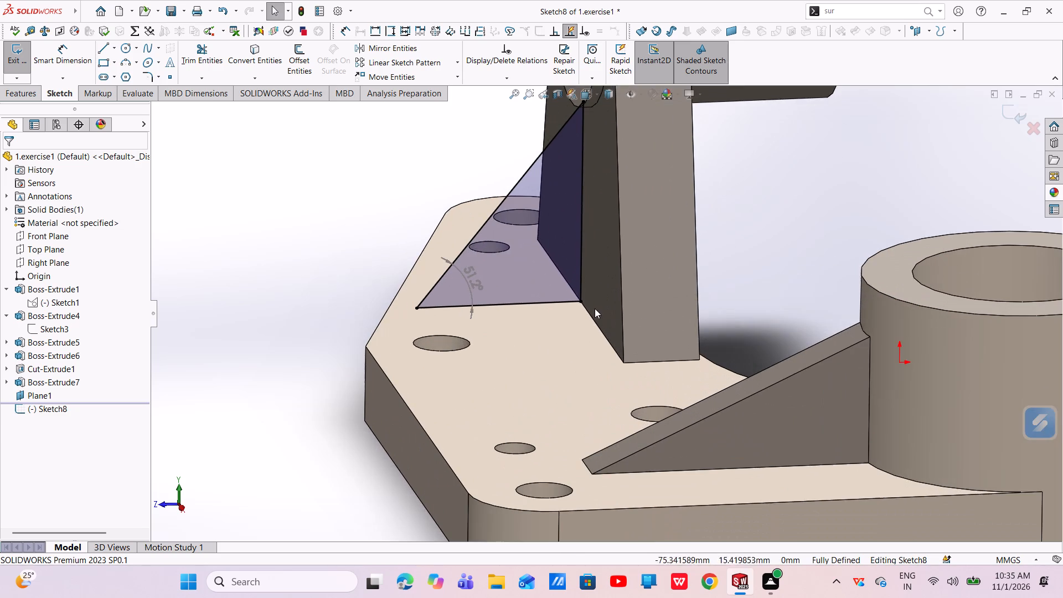
pyautogui.moveTo(564, 256); pyautogui.dragTo(630, 286, button='middle')
pyautogui.scroll(4, 636, 238)
pyautogui.scroll(-6, 644, 218)
pyautogui.moveTo(579, 296); pyautogui.dragTo(547, 272, button='middle')
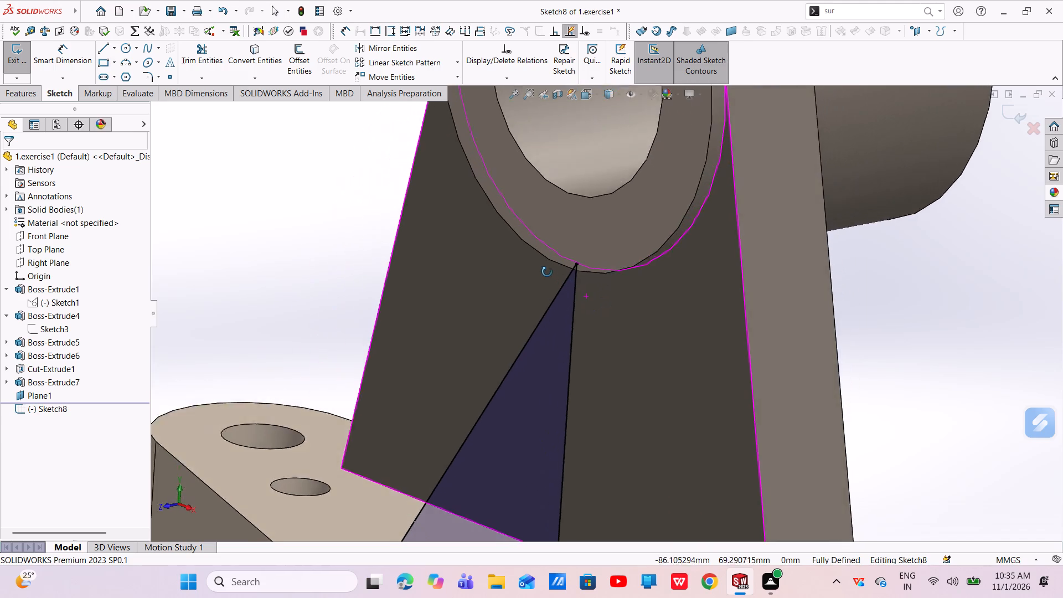
pyautogui.moveTo(547, 272); pyautogui.dragTo(498, 244, button='middle')
pyautogui.scroll(3, 570, 283)
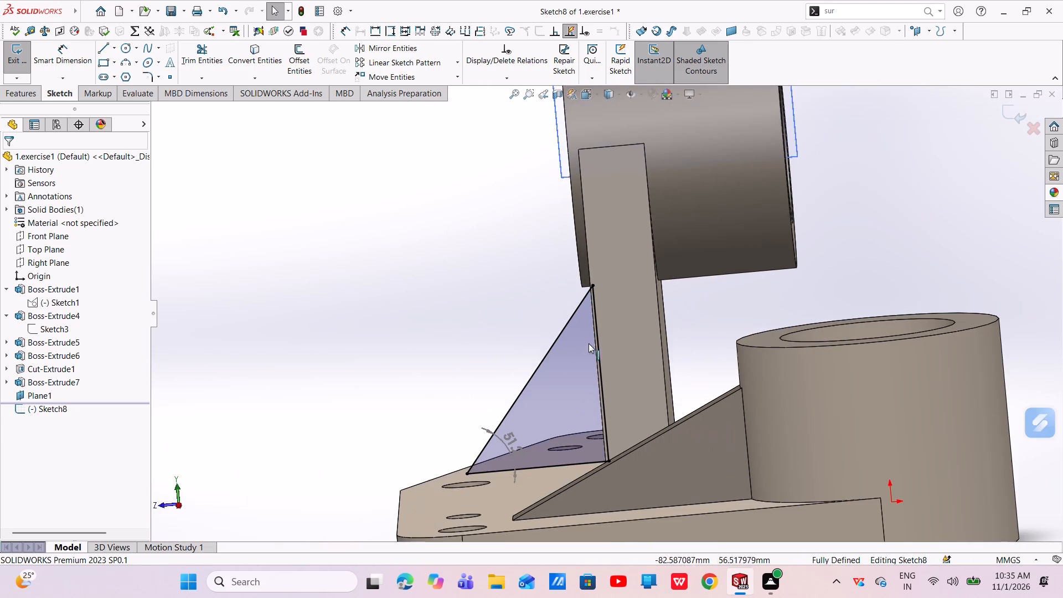
pyautogui.scroll(-3, 587, 362)
pyautogui.scroll(4, 575, 352)
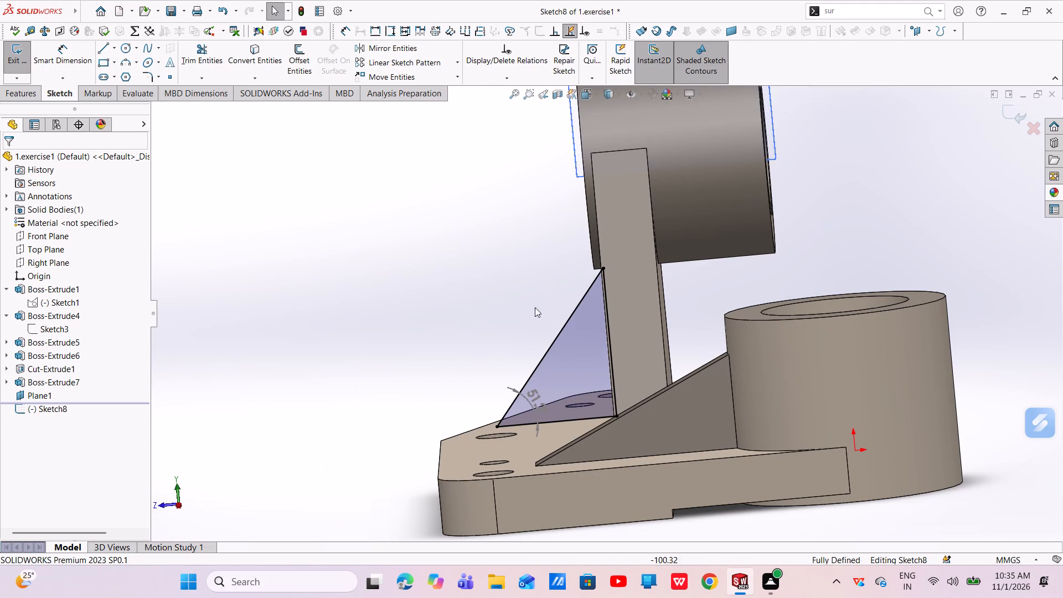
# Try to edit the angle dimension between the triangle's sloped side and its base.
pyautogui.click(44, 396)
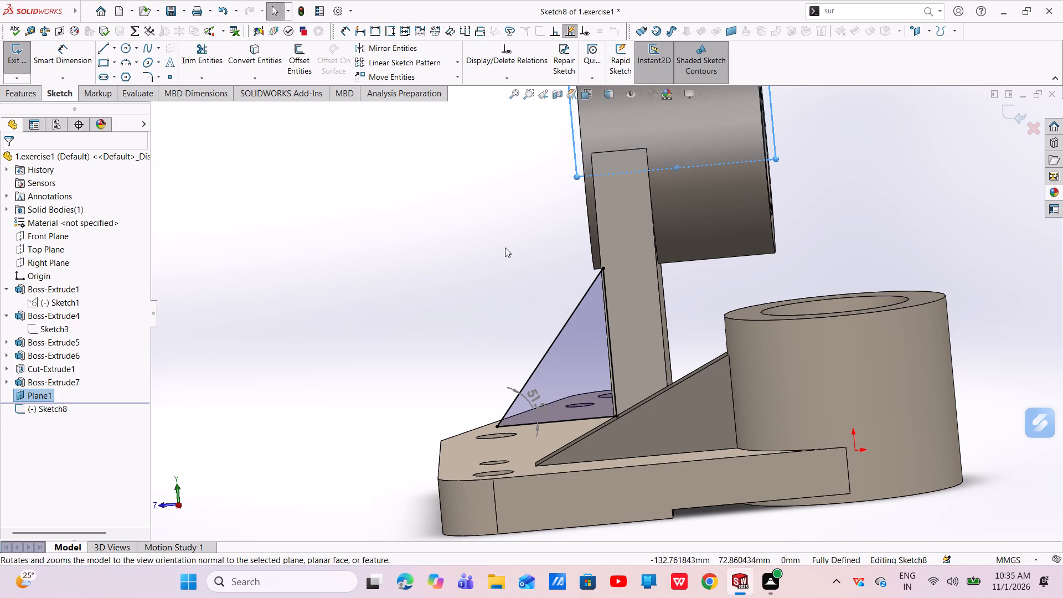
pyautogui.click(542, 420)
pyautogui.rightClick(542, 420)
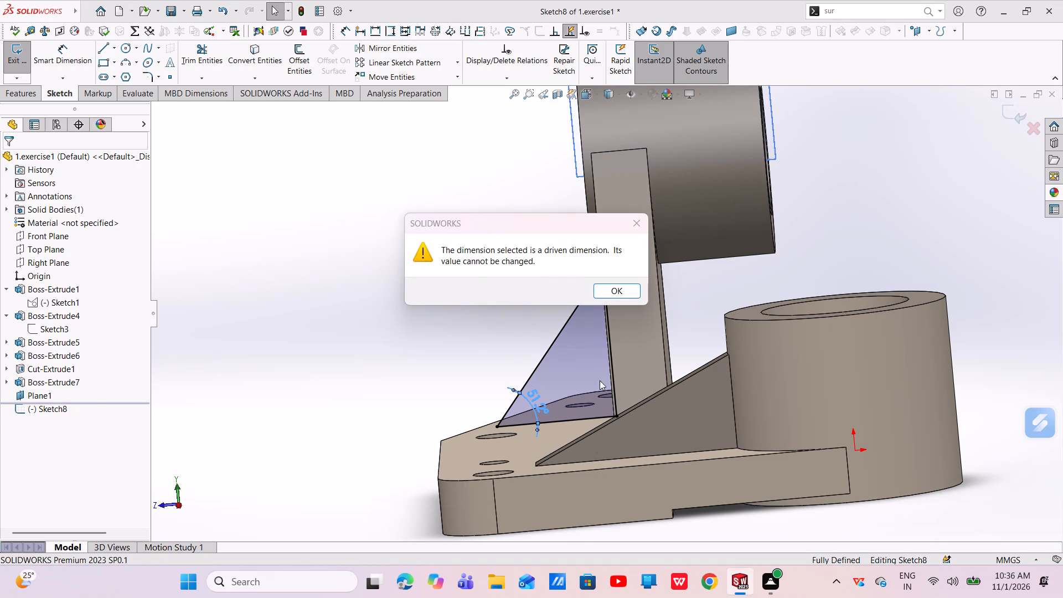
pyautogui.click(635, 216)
# Undo the angle dimension and the triangle's lines, leaving Sketch8 empty.
pyautogui.hotkey('ctrl', 'z')
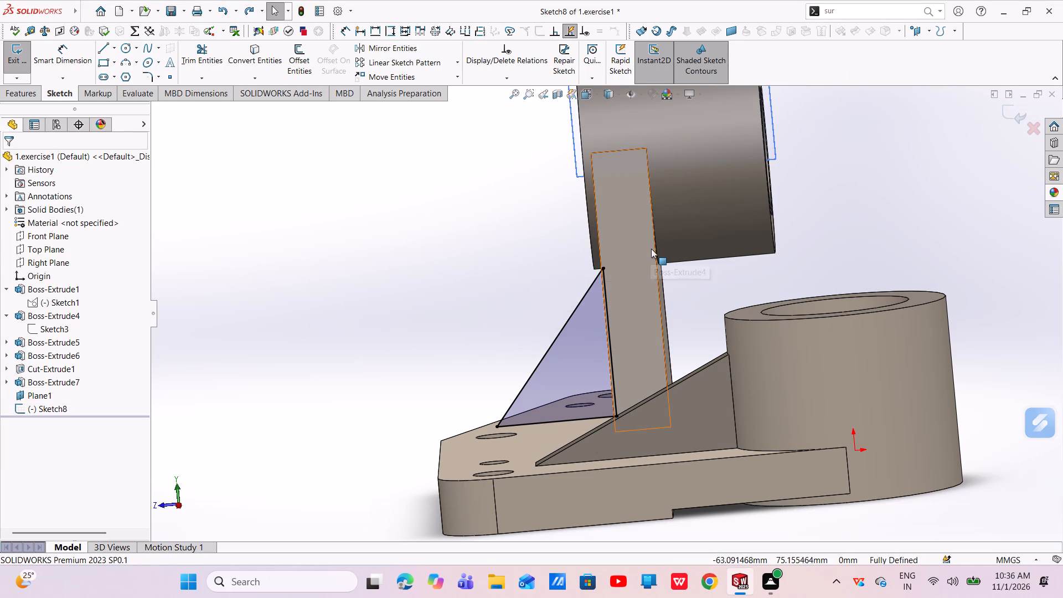
pyautogui.hotkey('ctrl', 'z')
pyautogui.hotkey('ctrl', 'z')
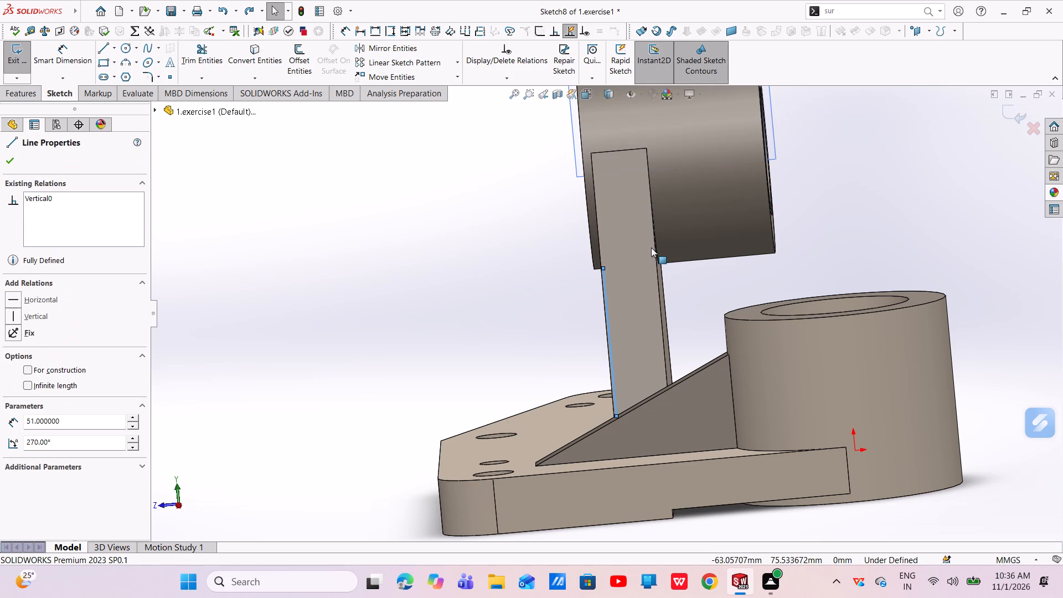
pyautogui.hotkey('ctrl', 'z')
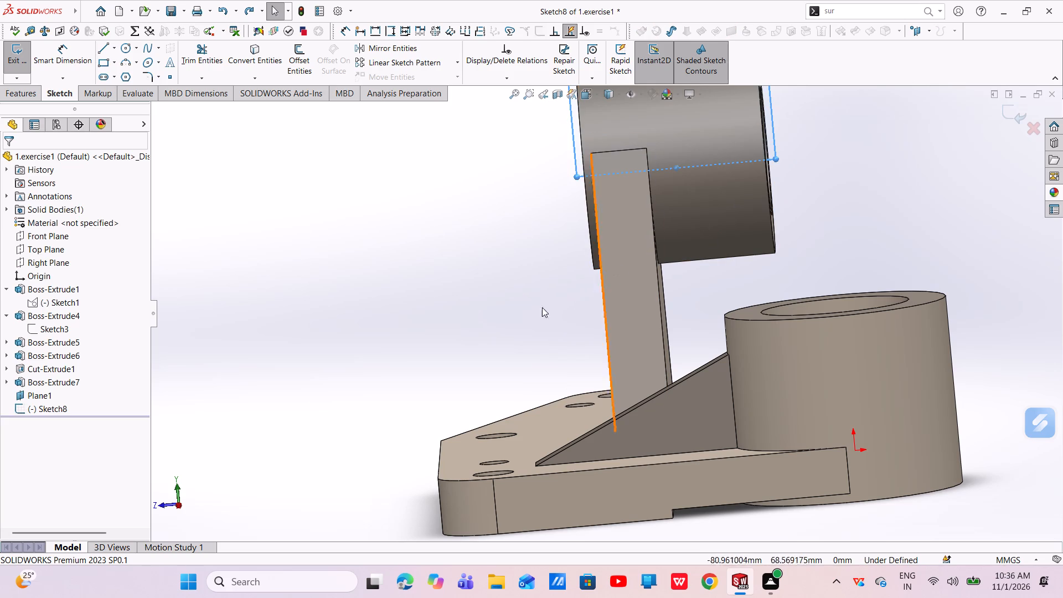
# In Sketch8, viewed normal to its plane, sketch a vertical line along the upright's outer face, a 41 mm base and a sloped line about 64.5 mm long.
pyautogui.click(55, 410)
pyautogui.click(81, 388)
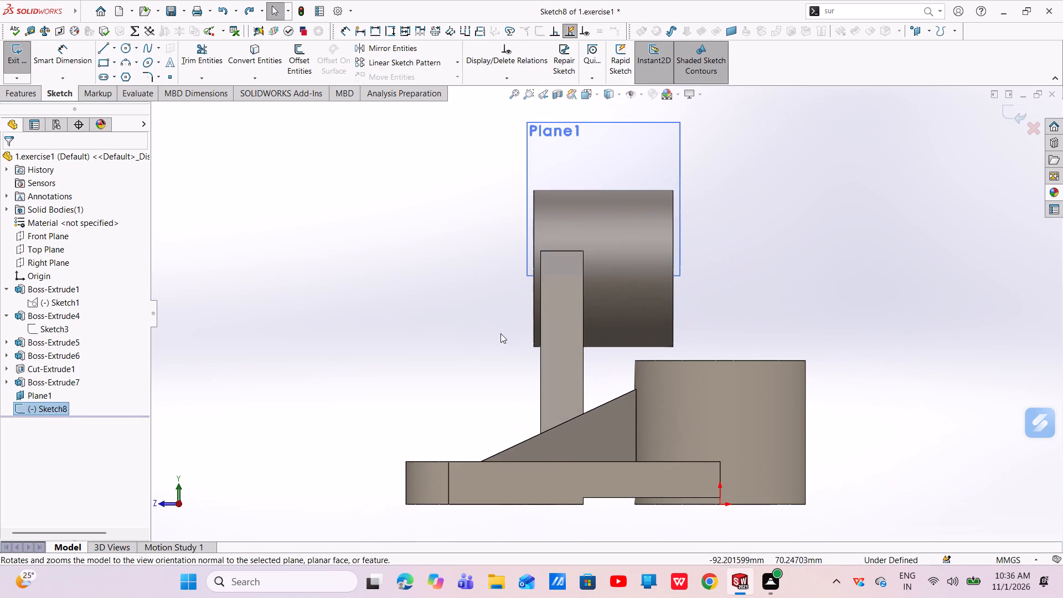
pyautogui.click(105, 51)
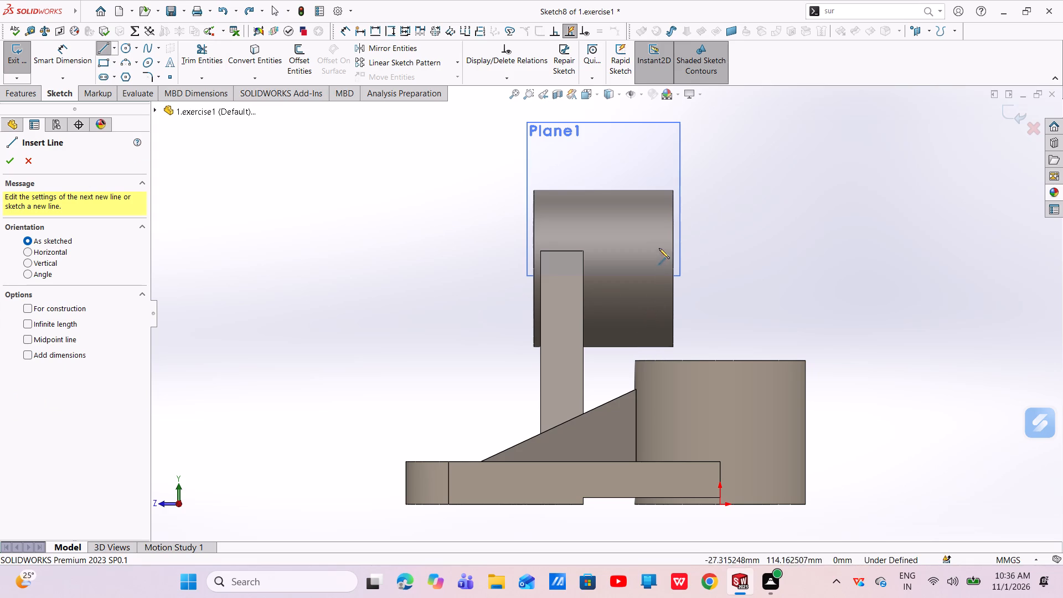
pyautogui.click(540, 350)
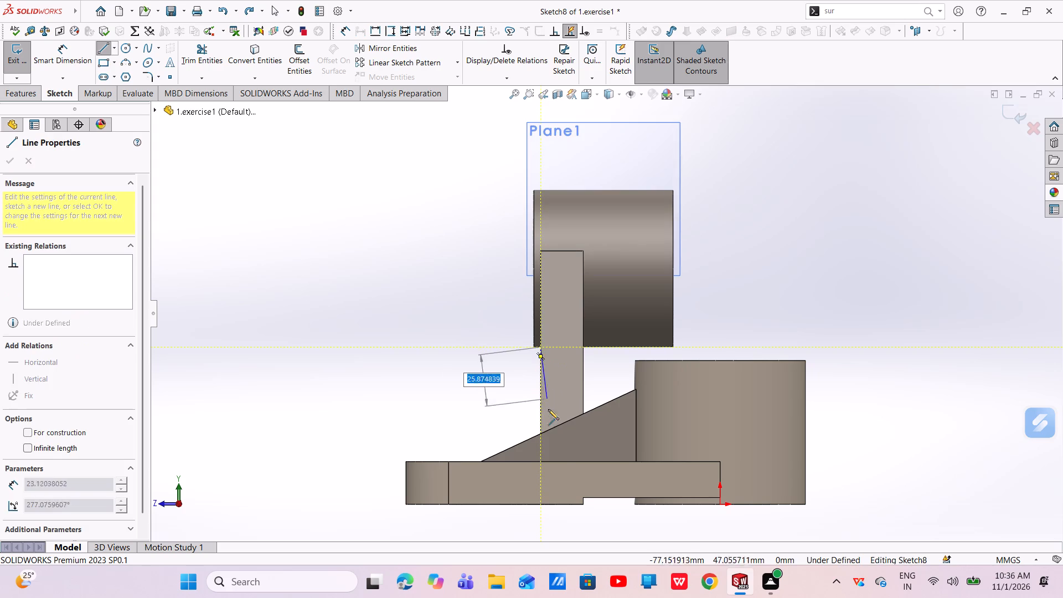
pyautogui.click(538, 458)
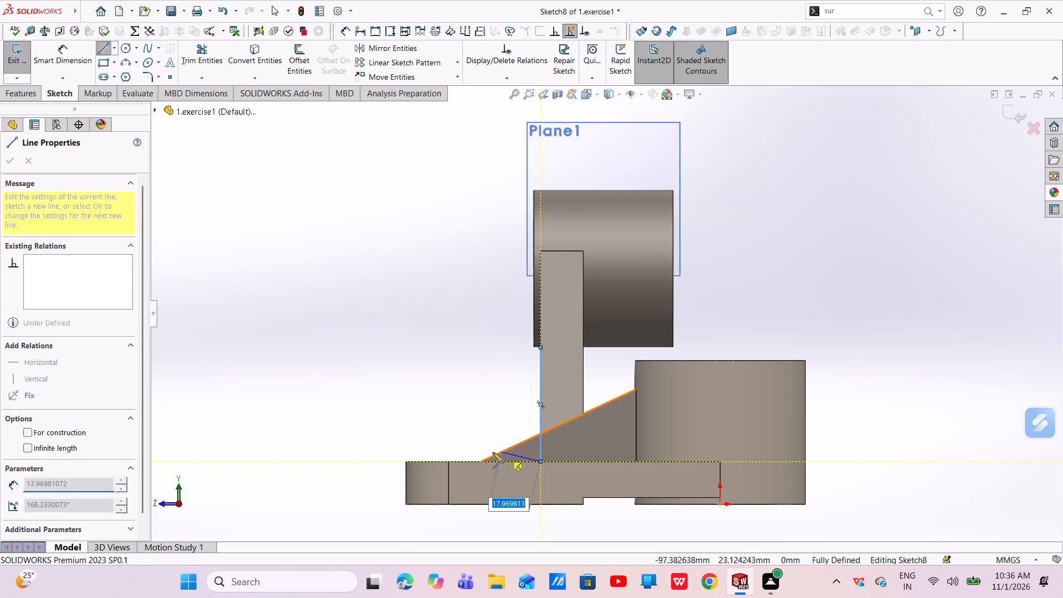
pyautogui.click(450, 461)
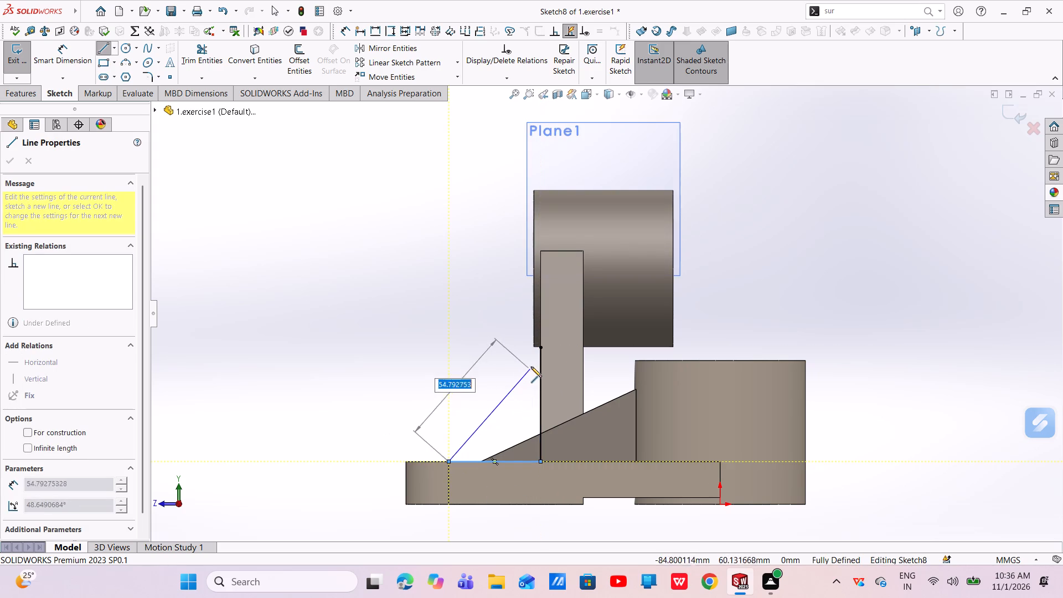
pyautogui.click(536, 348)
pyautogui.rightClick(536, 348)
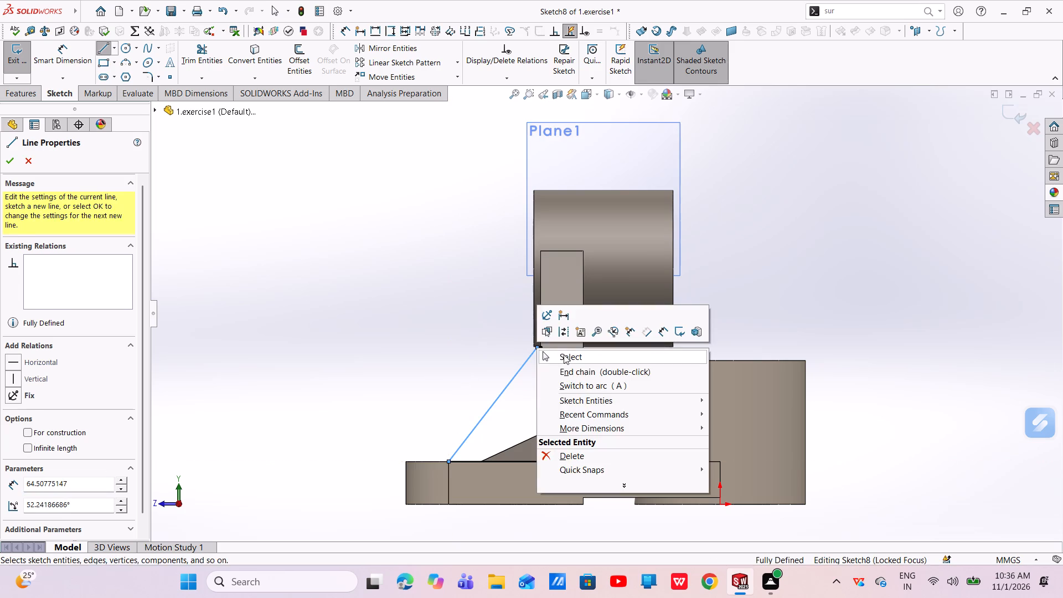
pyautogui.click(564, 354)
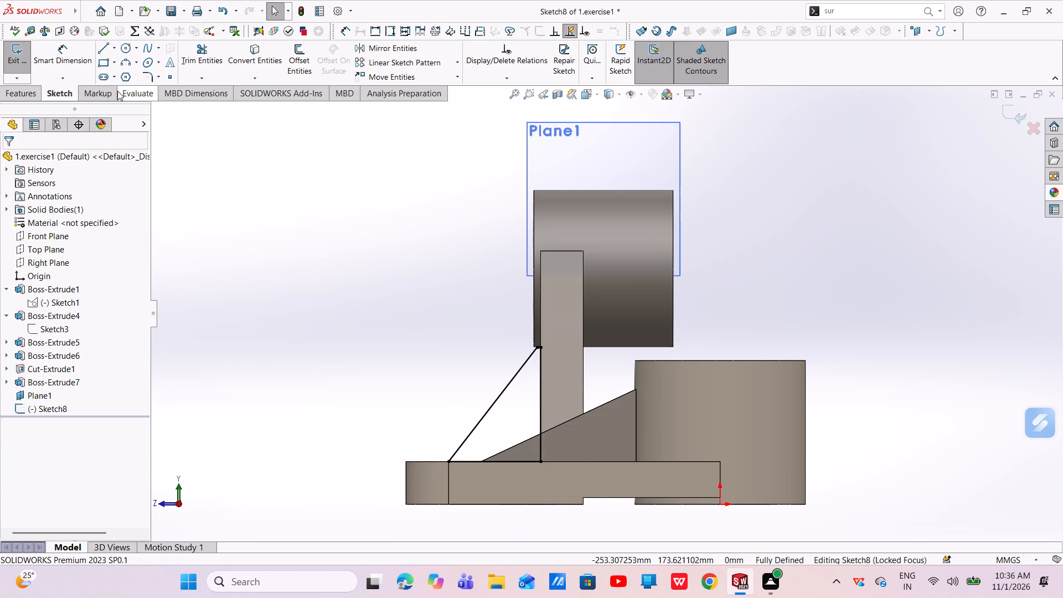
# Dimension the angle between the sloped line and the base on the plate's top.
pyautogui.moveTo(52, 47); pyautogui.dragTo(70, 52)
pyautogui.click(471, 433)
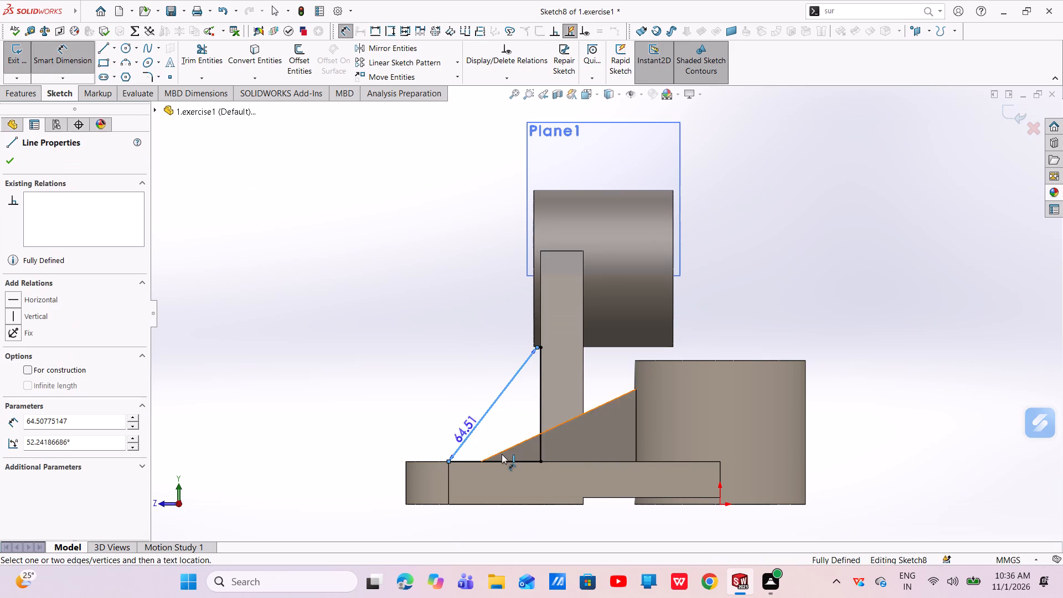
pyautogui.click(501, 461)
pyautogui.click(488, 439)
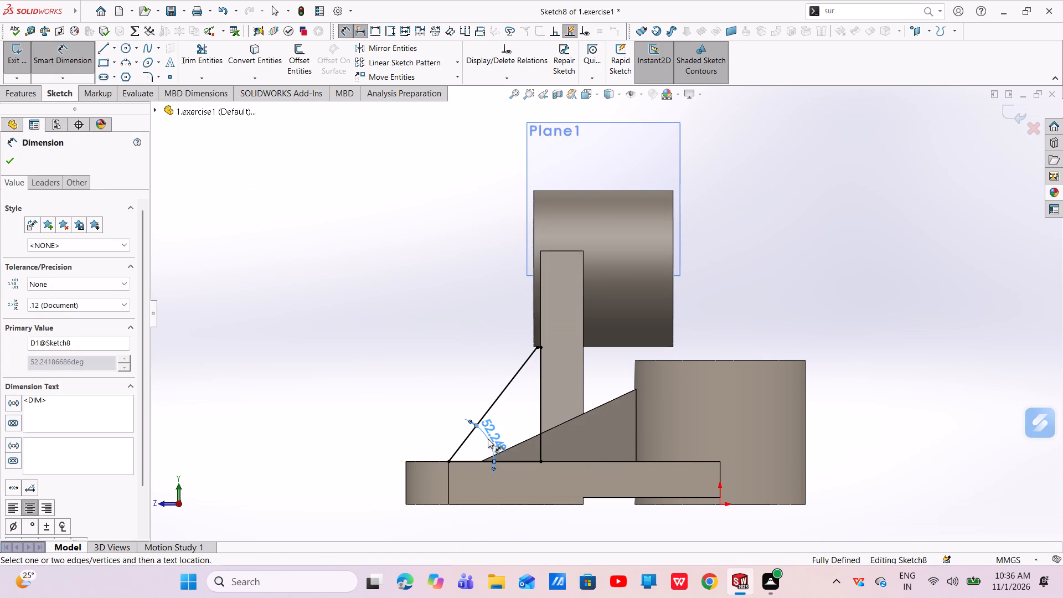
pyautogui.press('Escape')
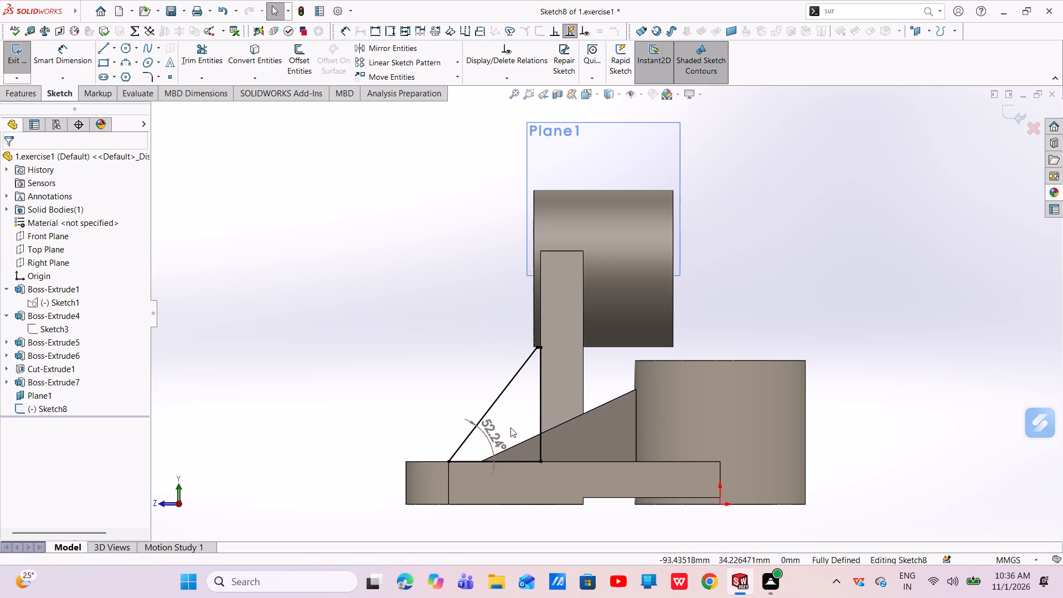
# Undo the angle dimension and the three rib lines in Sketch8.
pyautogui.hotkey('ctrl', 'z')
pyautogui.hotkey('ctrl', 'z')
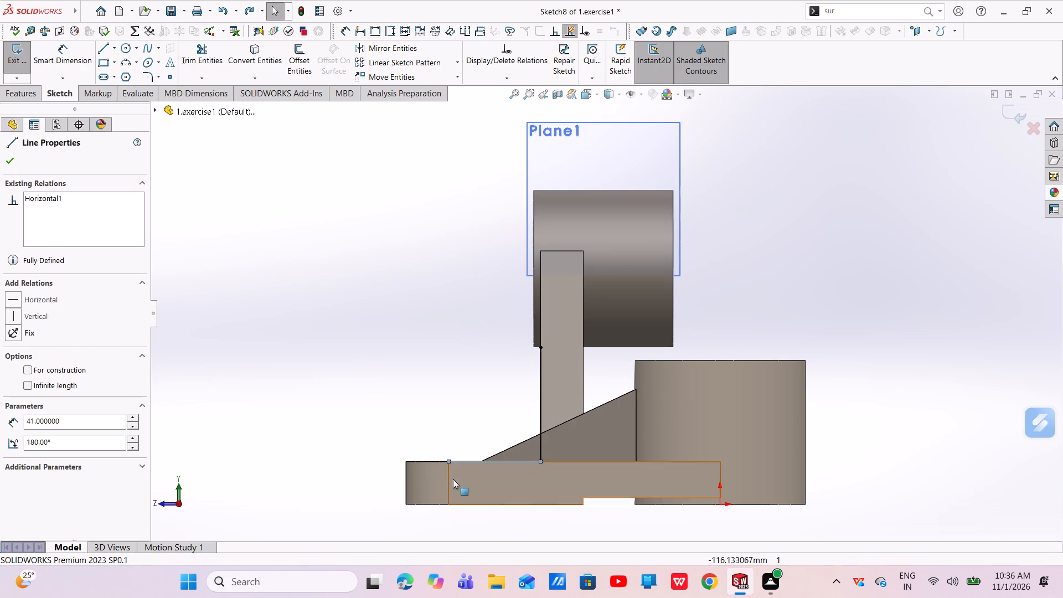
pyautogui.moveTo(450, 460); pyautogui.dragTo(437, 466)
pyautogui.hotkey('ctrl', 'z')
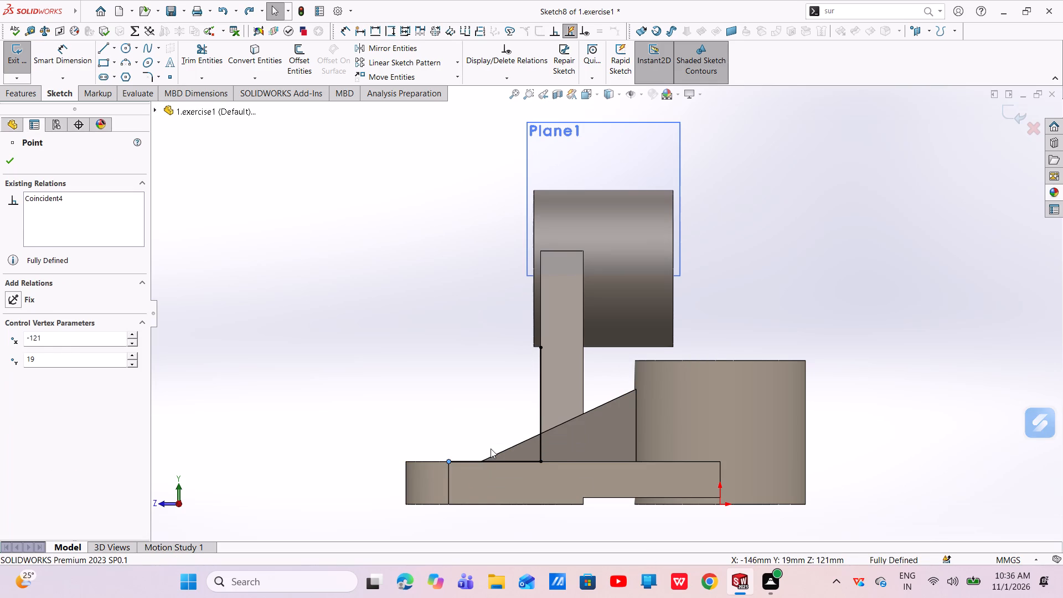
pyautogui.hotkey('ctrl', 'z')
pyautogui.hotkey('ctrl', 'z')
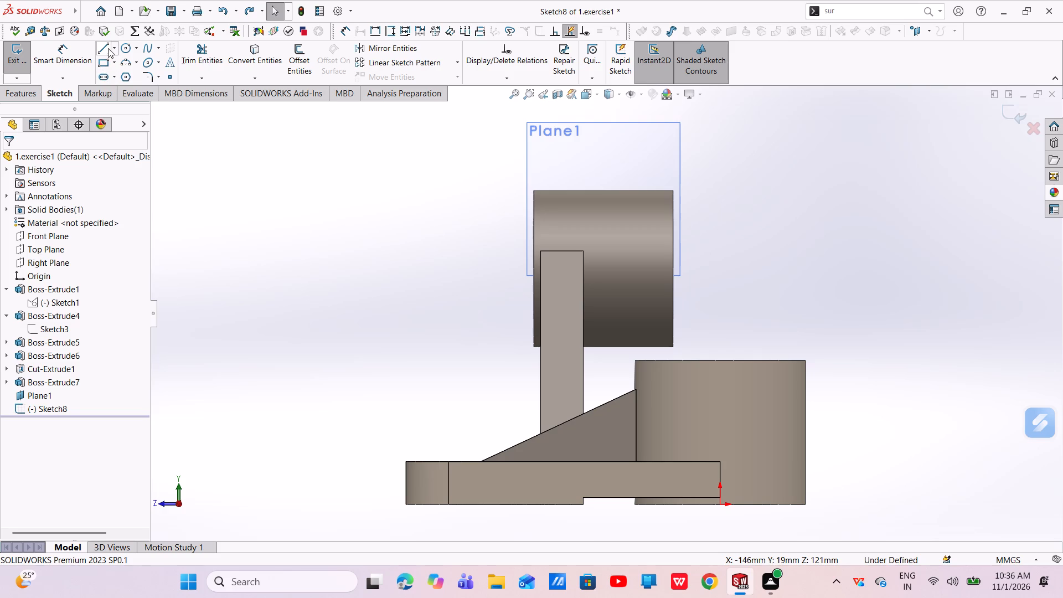
# In Sketch8, sketch a closed triangle with a vertical line on the upright's outer face, a horizontal base and a sloped line about 67.3 mm long.
pyautogui.click(108, 48)
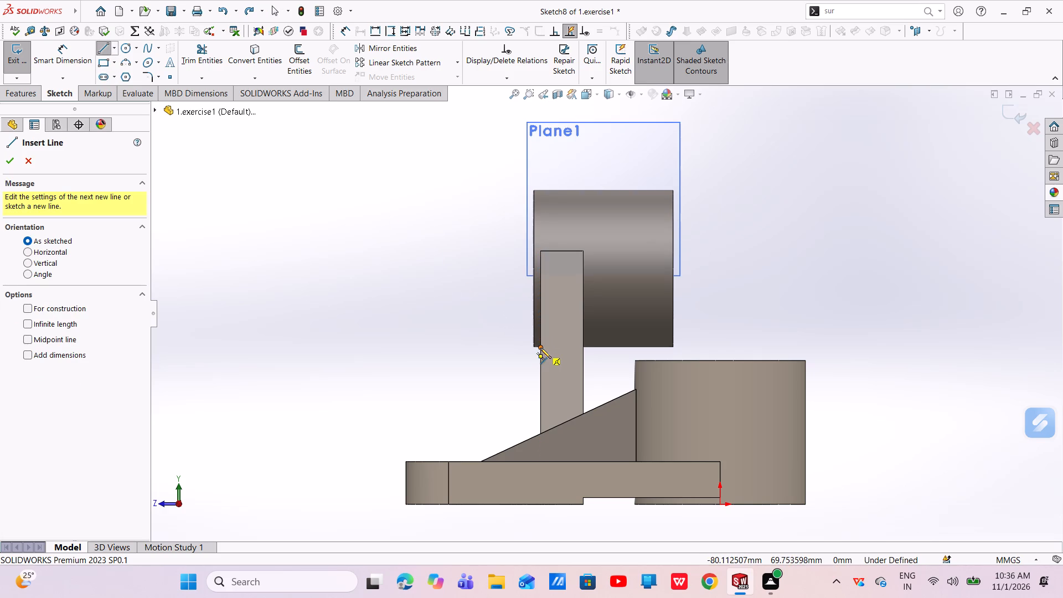
pyautogui.click(540, 348)
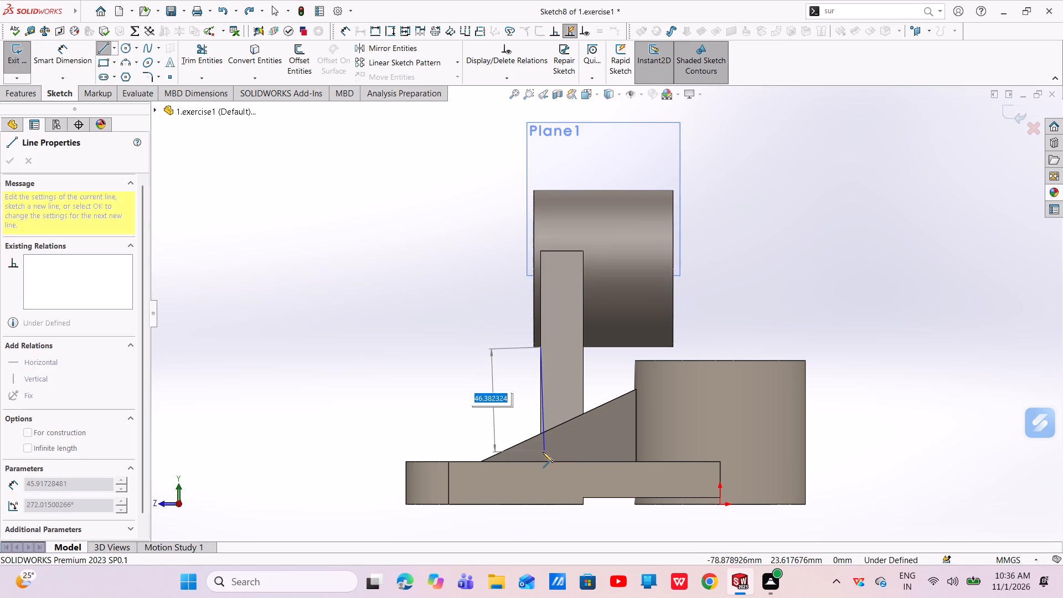
pyautogui.click(541, 457)
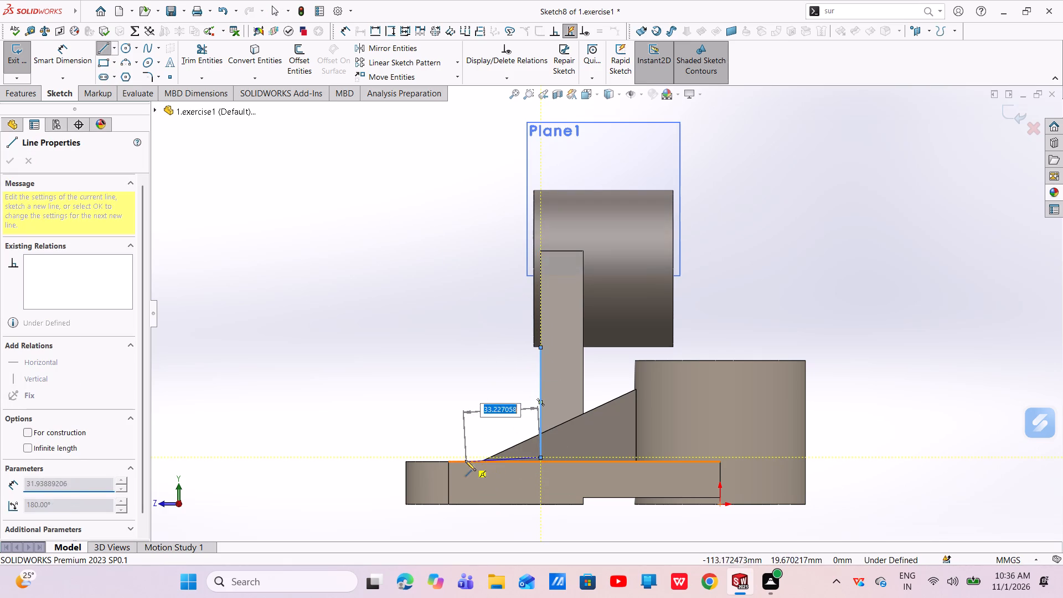
pyautogui.click(437, 457)
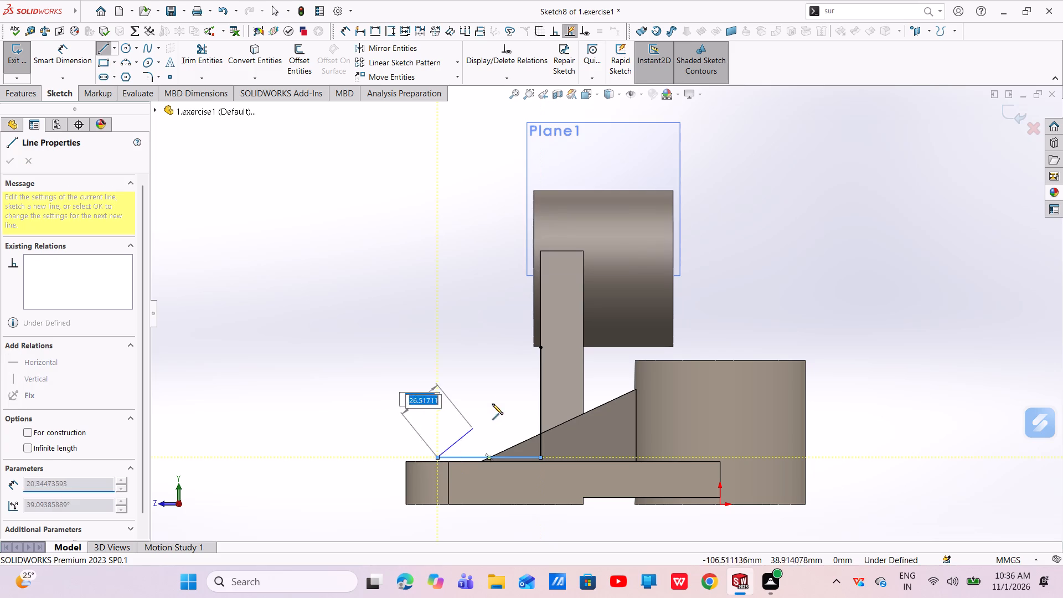
pyautogui.click(538, 348)
pyautogui.rightClick(538, 348)
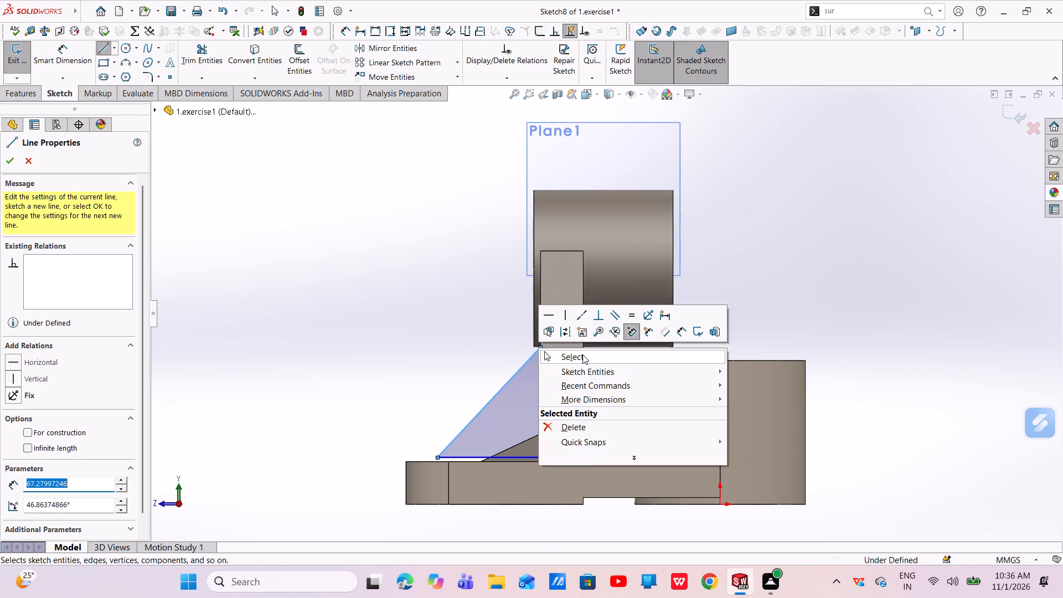
pyautogui.click(582, 354)
# Dimension the angle between the triangle's sloped line and its base as 45°.
pyautogui.click(55, 46)
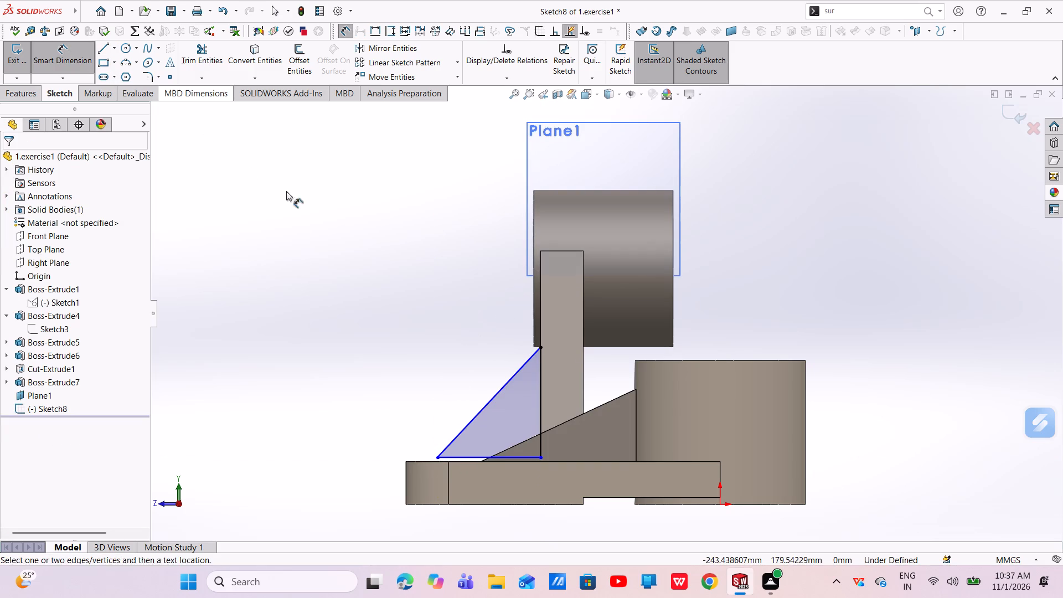
pyautogui.click(468, 424)
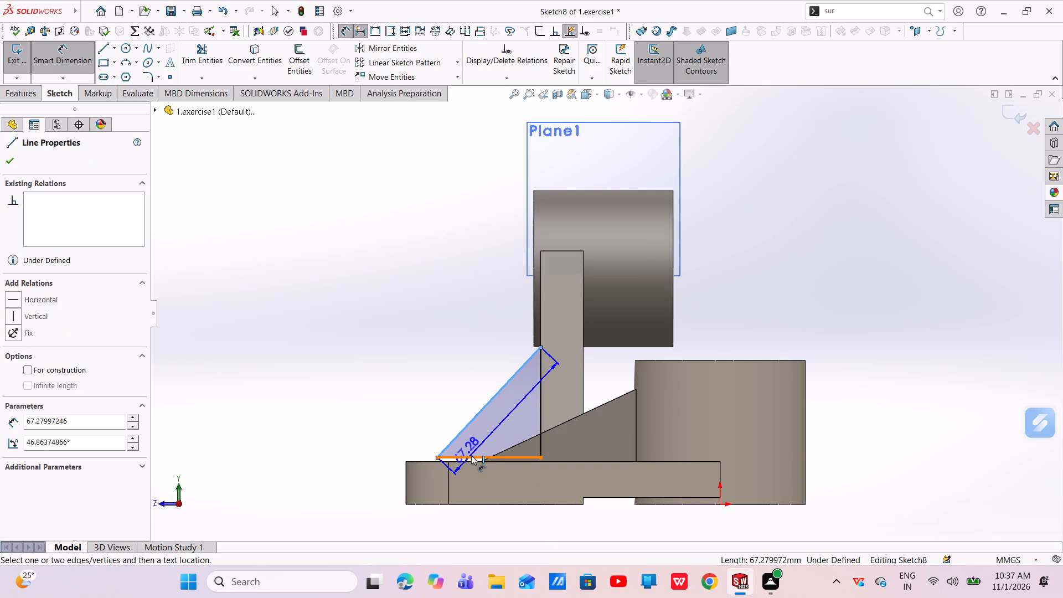
pyautogui.click(471, 455)
pyautogui.click(471, 446)
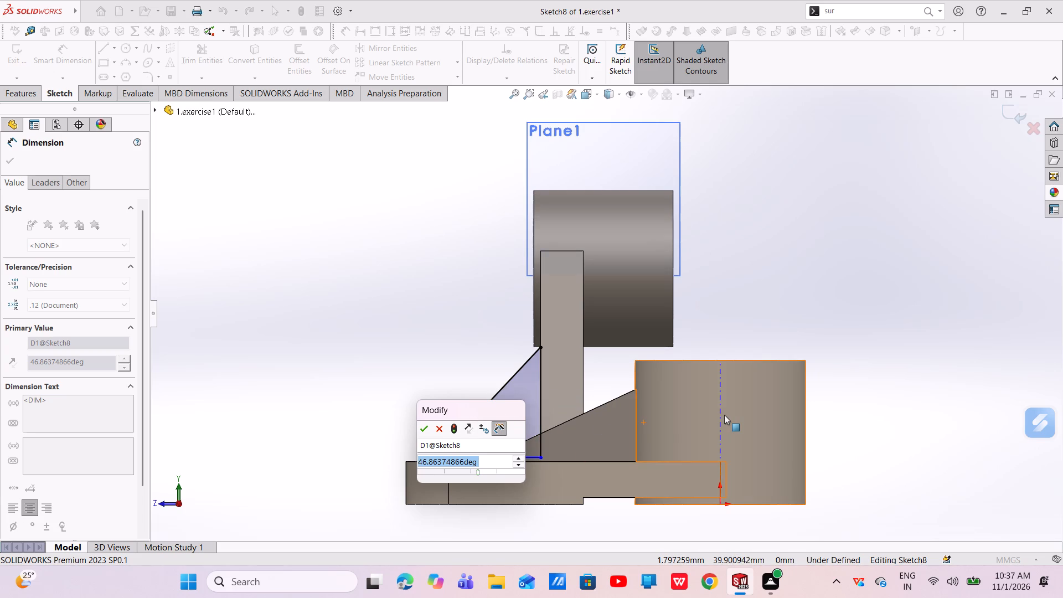
pyautogui.press('BackSpace')
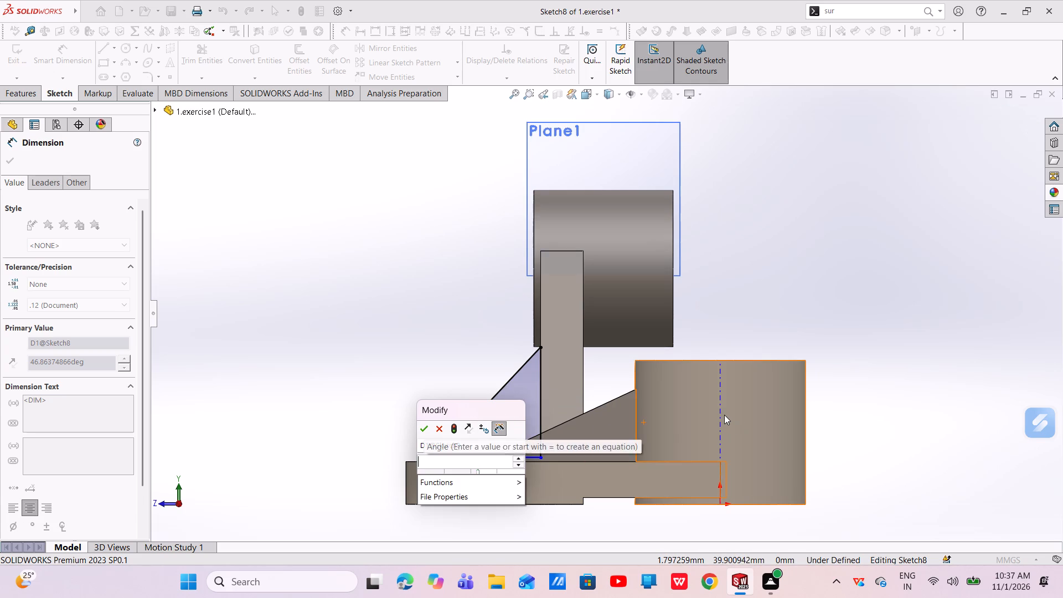
pyautogui.write('45')
pyautogui.press('Return')
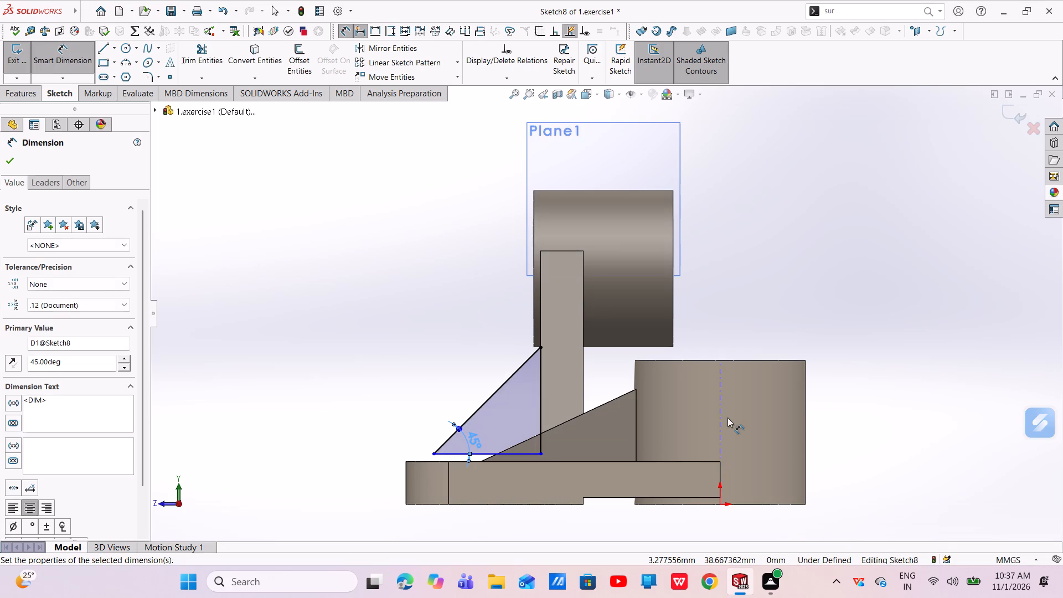
pyautogui.moveTo(741, 398); pyautogui.dragTo(739, 313)
pyautogui.click(731, 300)
pyautogui.moveTo(867, 341); pyautogui.dragTo(868, 350)
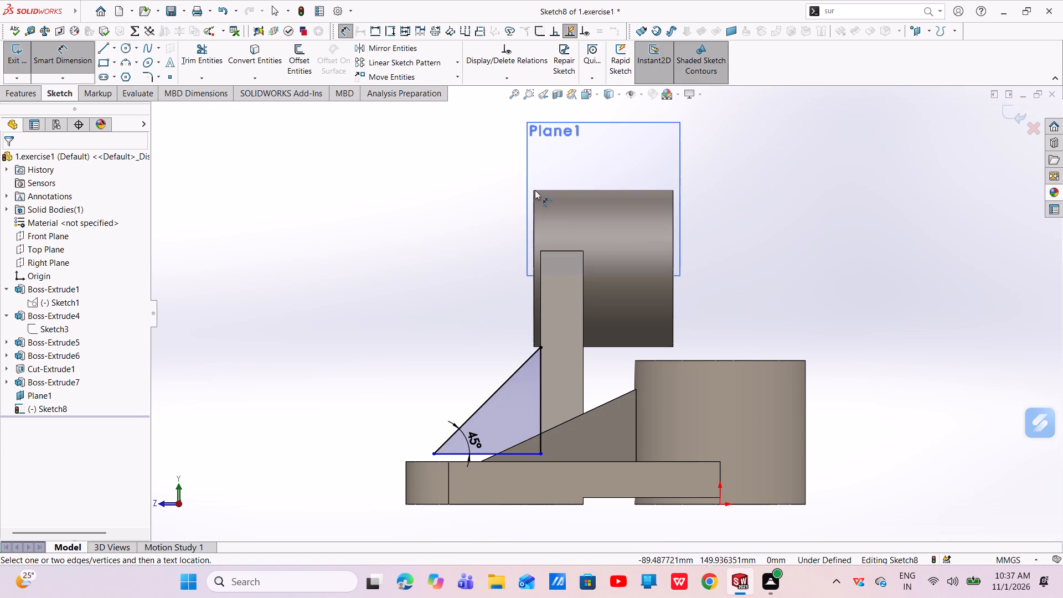
pyautogui.press('Escape')
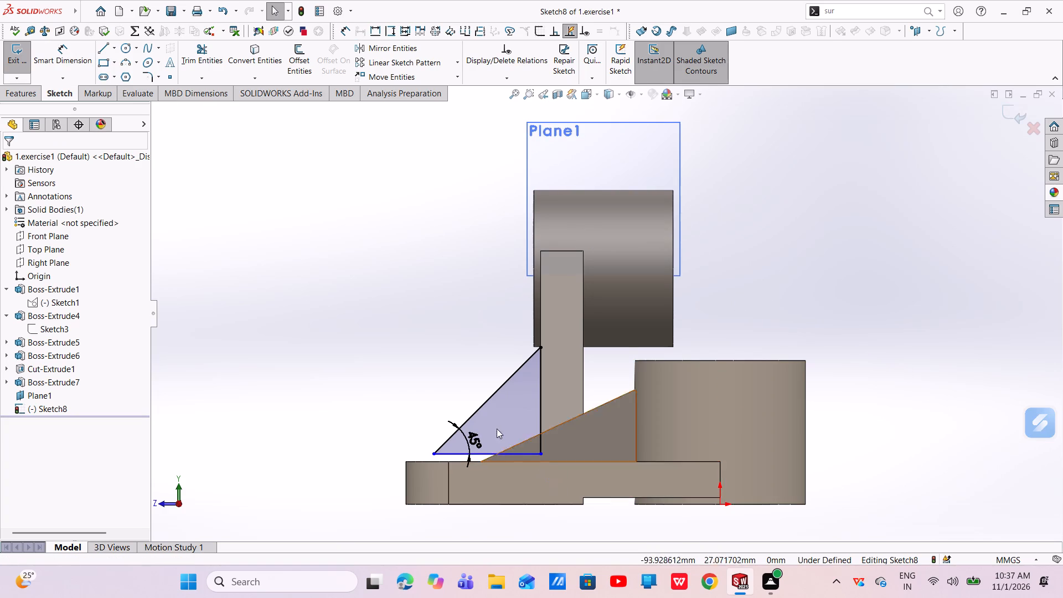
# Make the triangle's base line collinear with the plate's top edge.
pyautogui.scroll(-5, 488, 427)
pyautogui.click(553, 452)
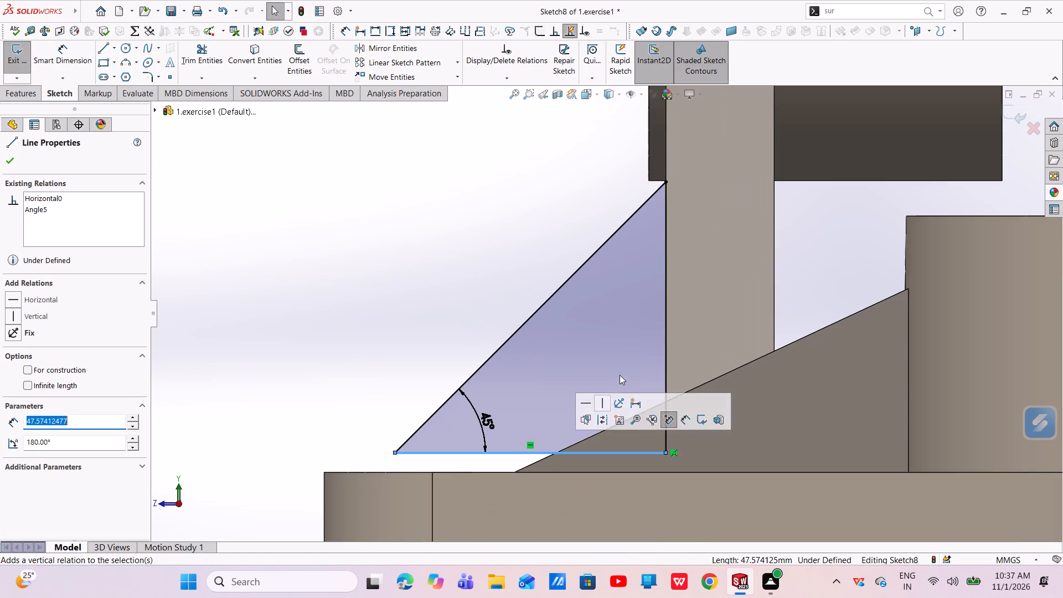
pyautogui.click(586, 402)
pyautogui.press('Escape')
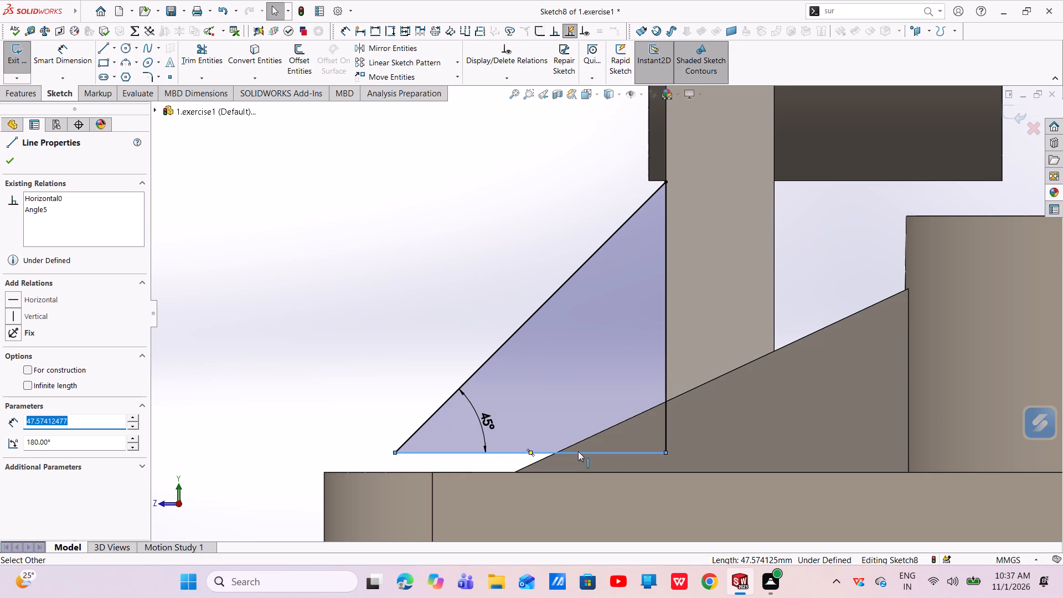
pyautogui.click(578, 451)
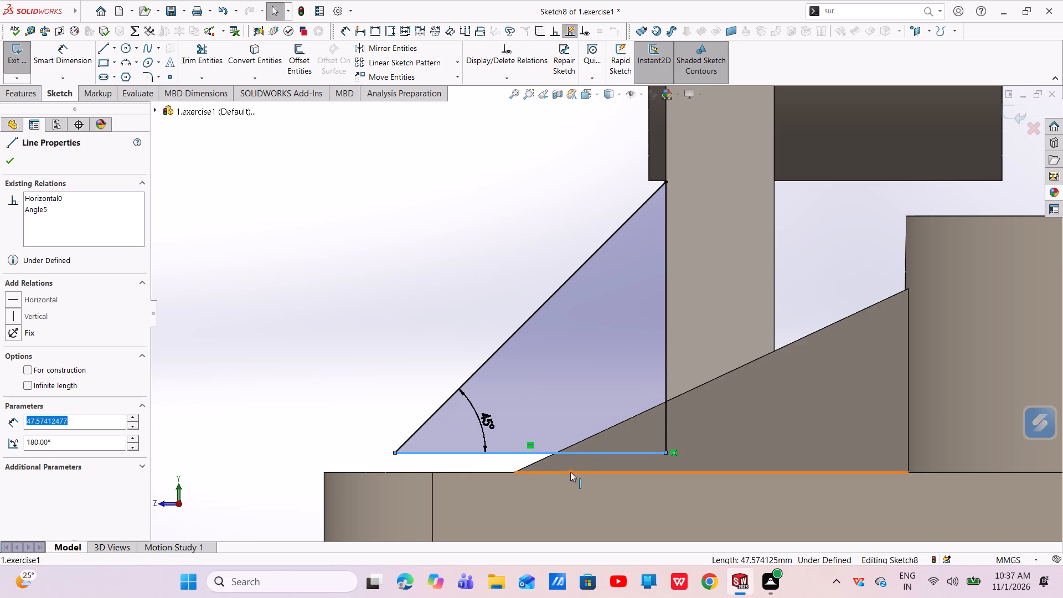
pyautogui.keyDown('ctrl'); pyautogui.click(486, 473); pyautogui.keyUp('ctrl')
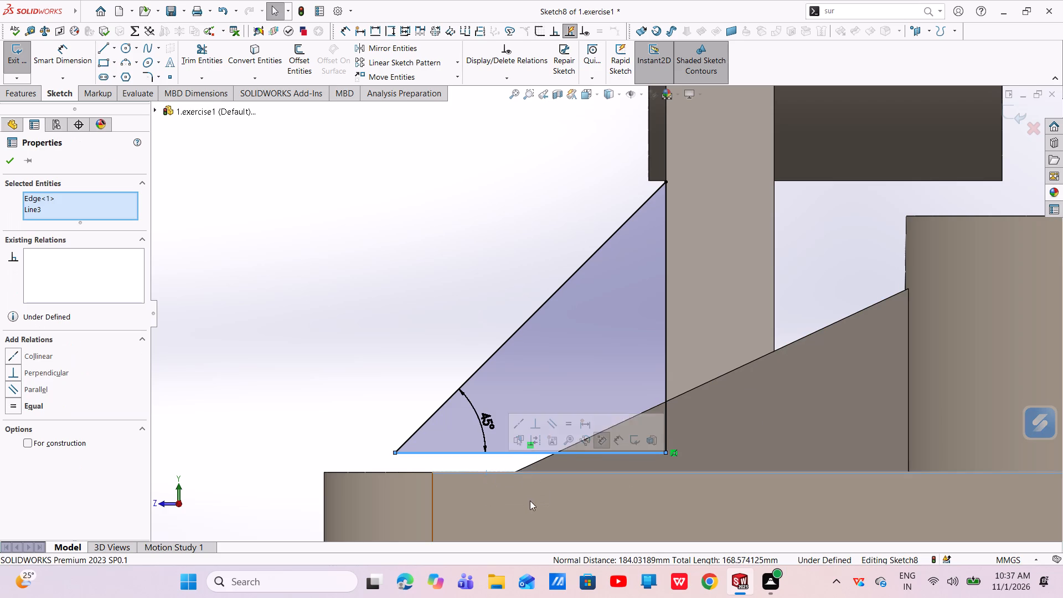
pyautogui.click(519, 424)
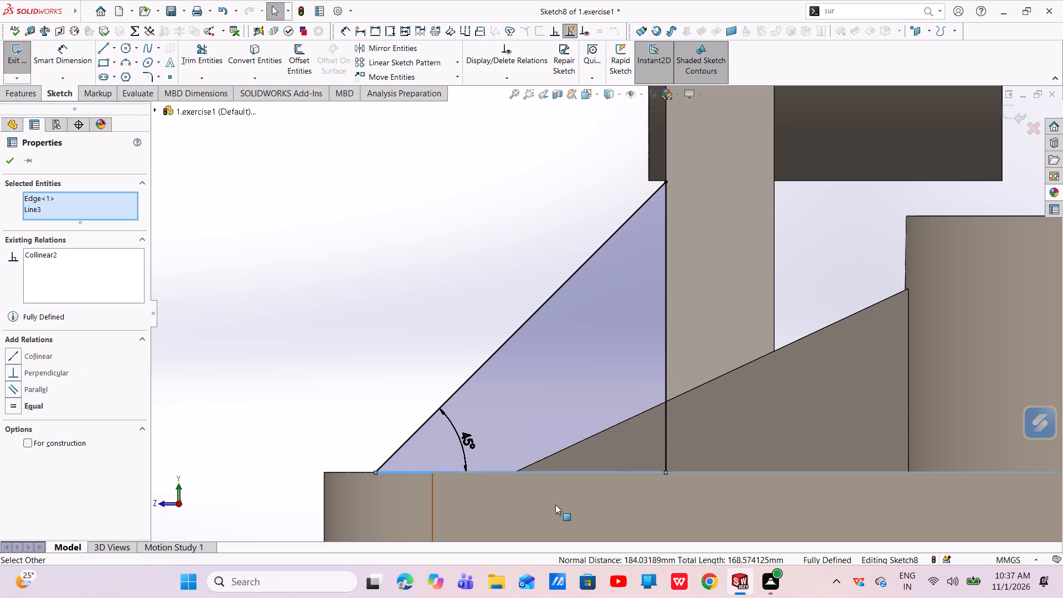
pyautogui.press('Escape')
pyautogui.press('Escape')
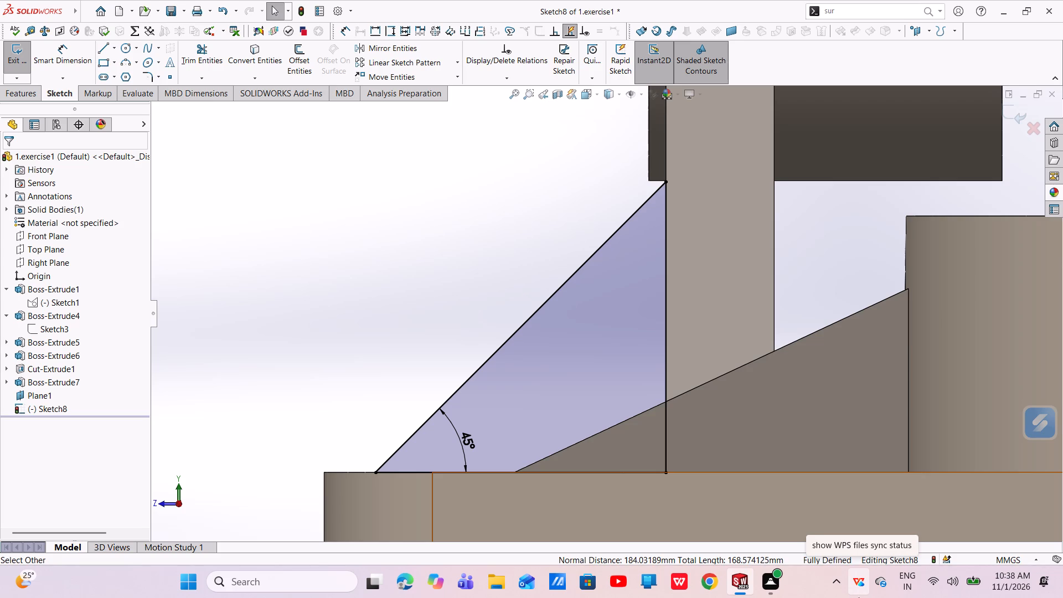
# Viewed normal to Sketch8, sketch a second triangle on the upright's opposite face: a vertical line, a 40 mm horizontal top and a sloped line about 69.6 mm.
pyautogui.scroll(4, 817, 465)
pyautogui.moveTo(646, 432); pyautogui.dragTo(765, 445, button='middle')
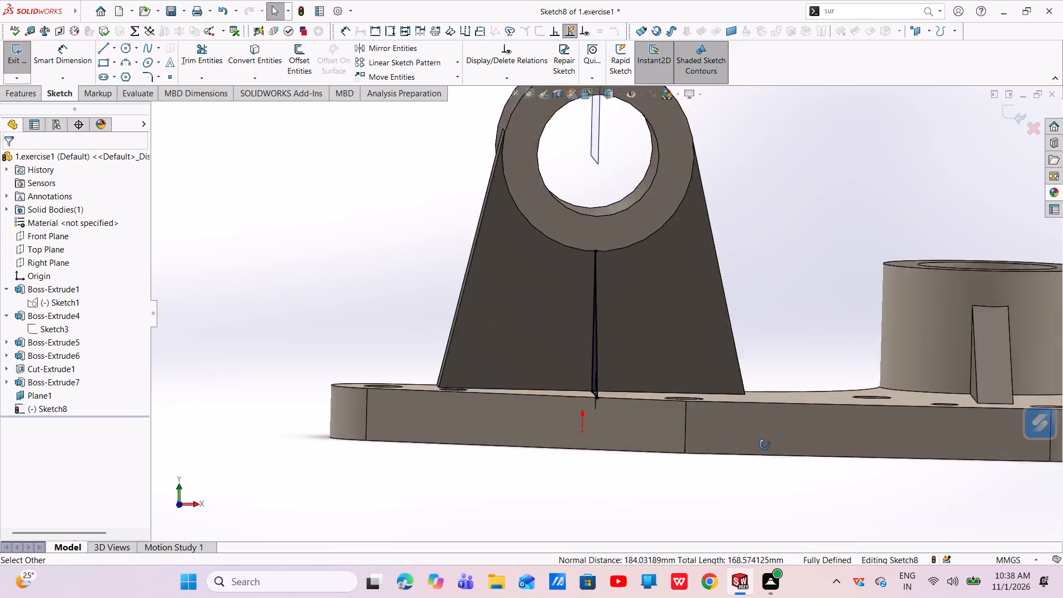
pyautogui.moveTo(765, 445); pyautogui.dragTo(879, 491, button='middle')
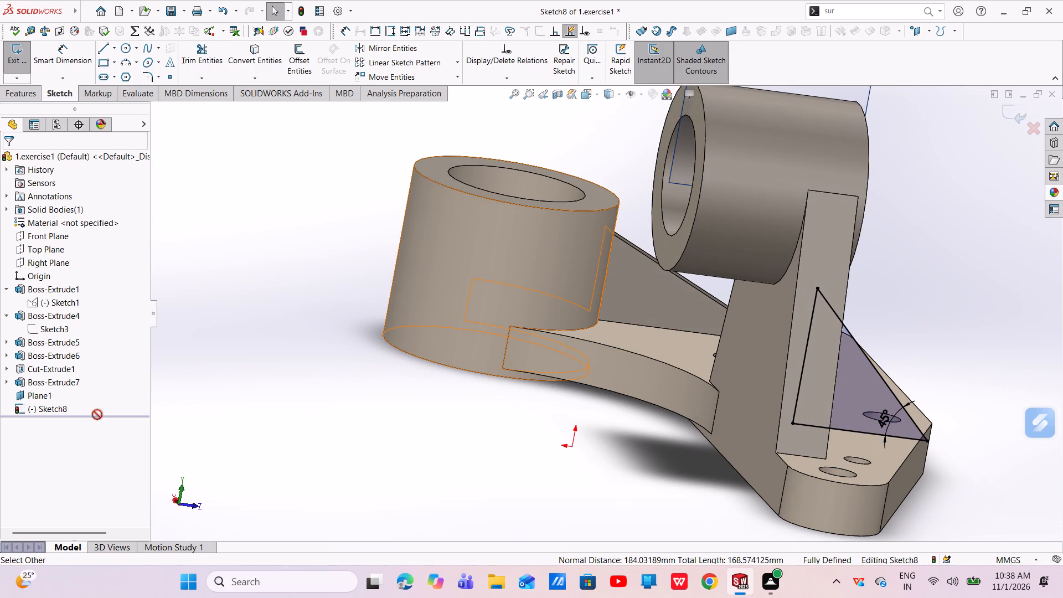
pyautogui.click(72, 409)
pyautogui.click(30, 405)
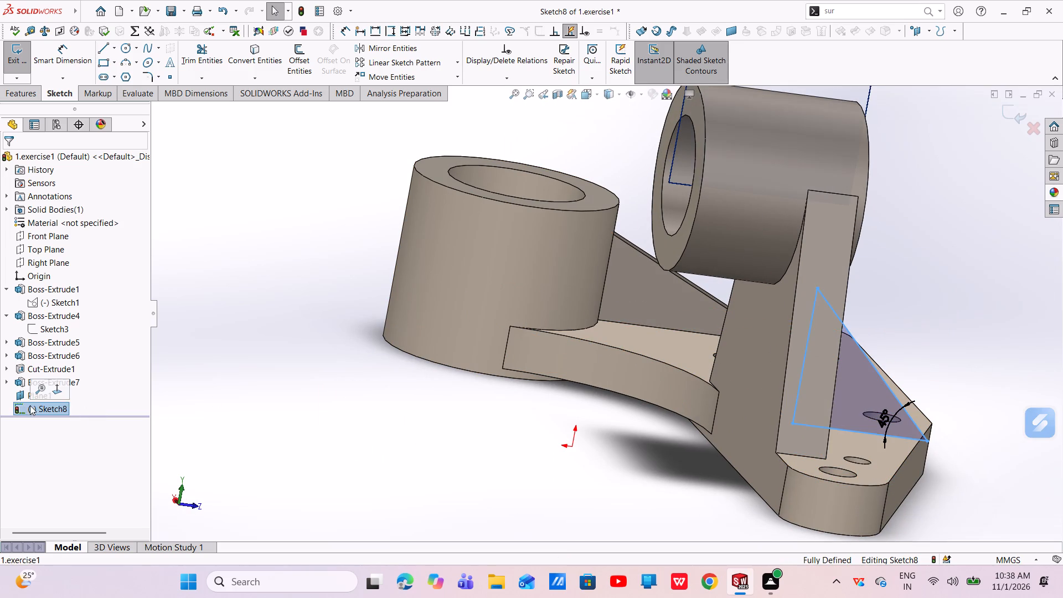
pyautogui.click(51, 390)
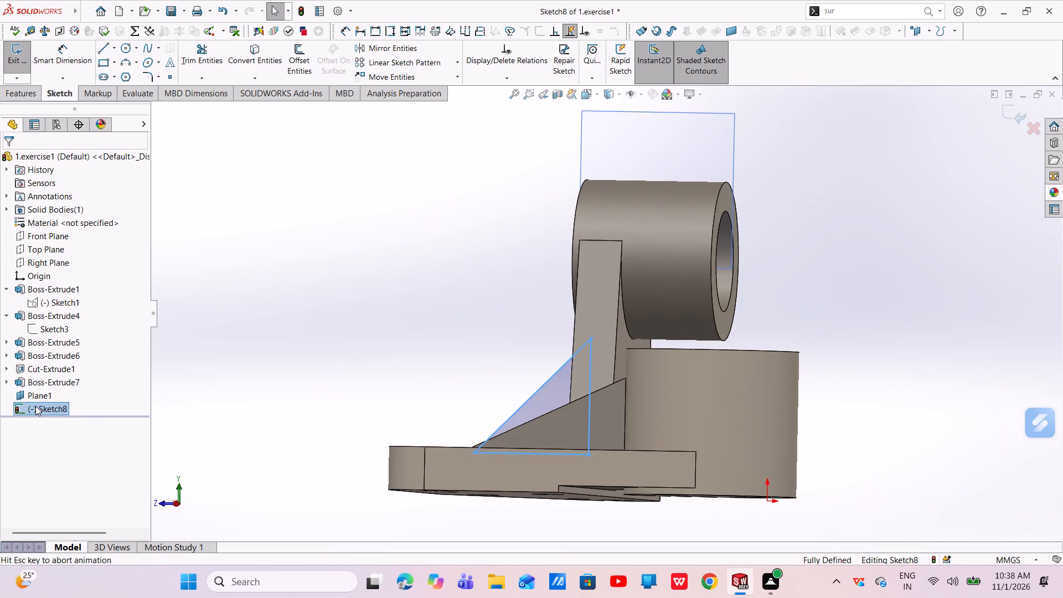
pyautogui.click(32, 406)
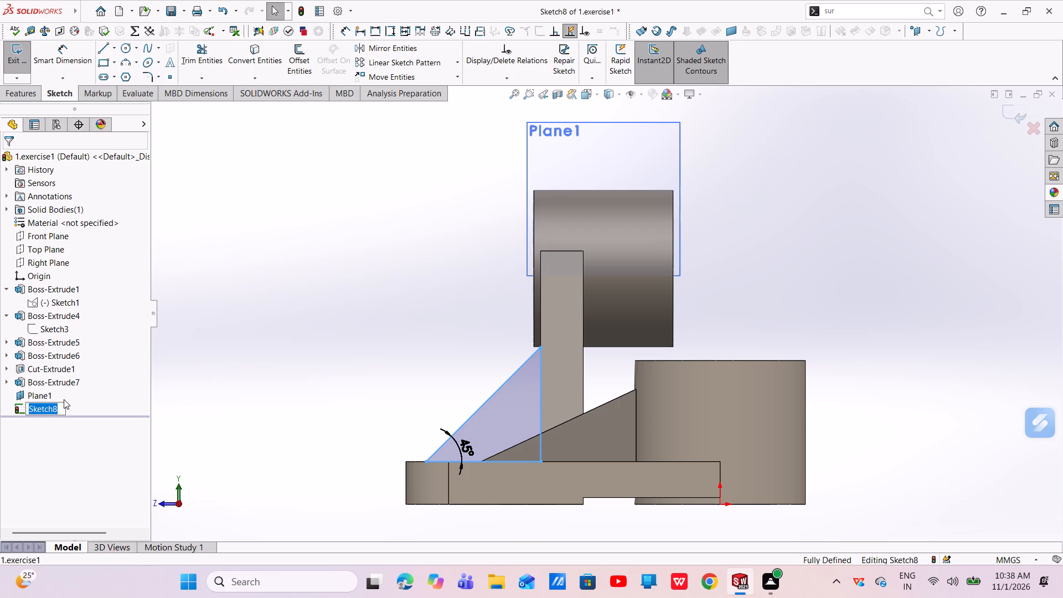
pyautogui.click(67, 406)
pyautogui.click(90, 395)
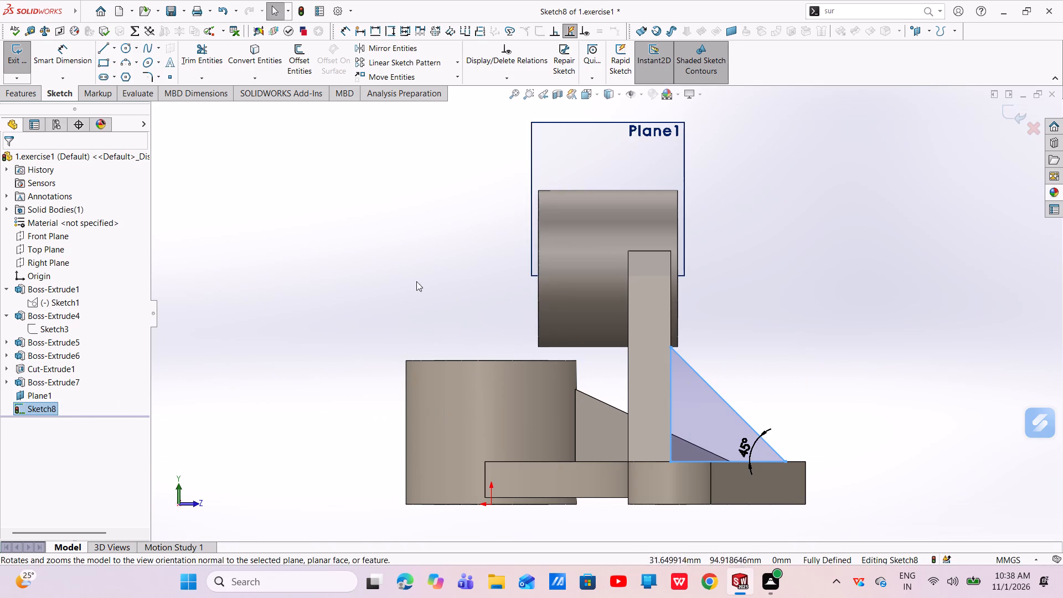
pyautogui.click(107, 52)
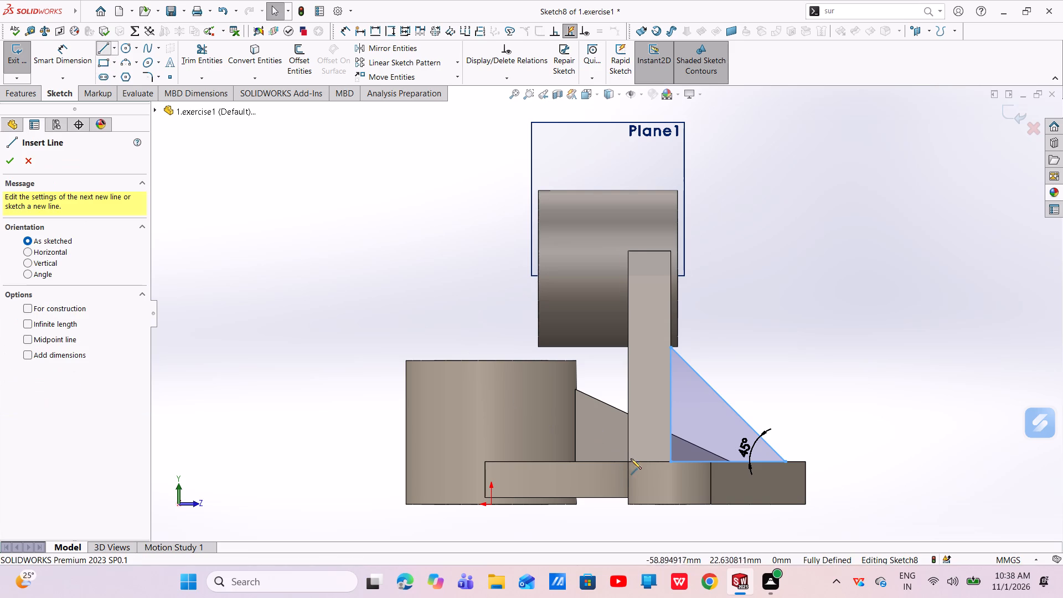
pyautogui.click(627, 462)
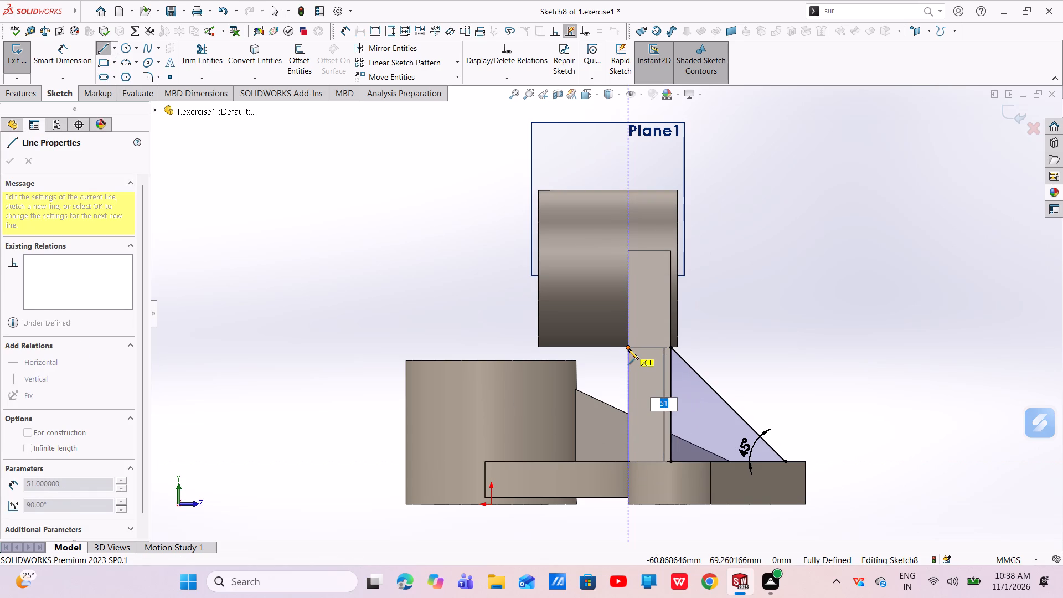
pyautogui.click(627, 334)
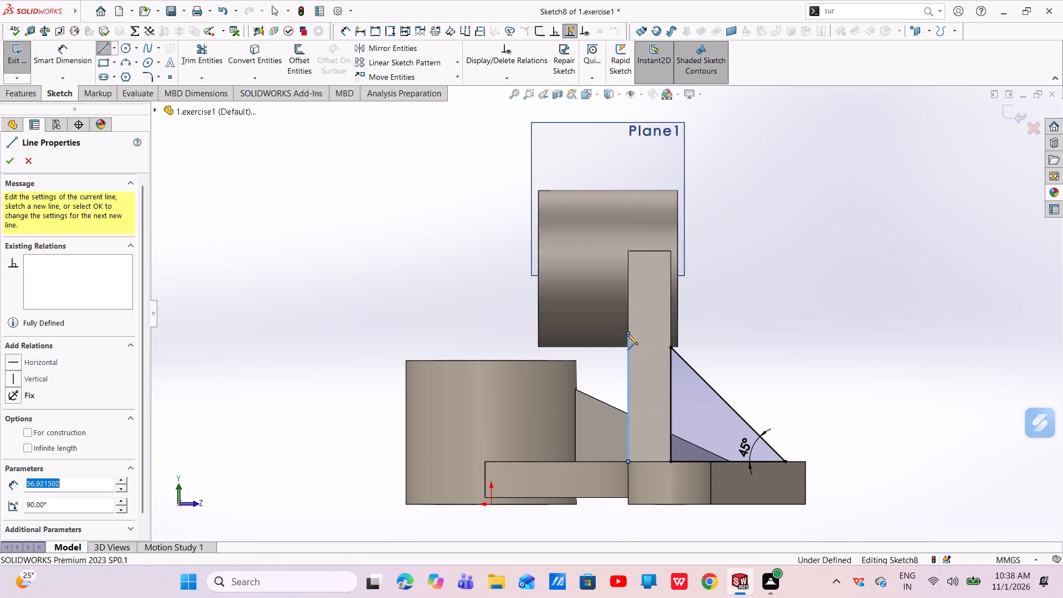
pyautogui.click(538, 332)
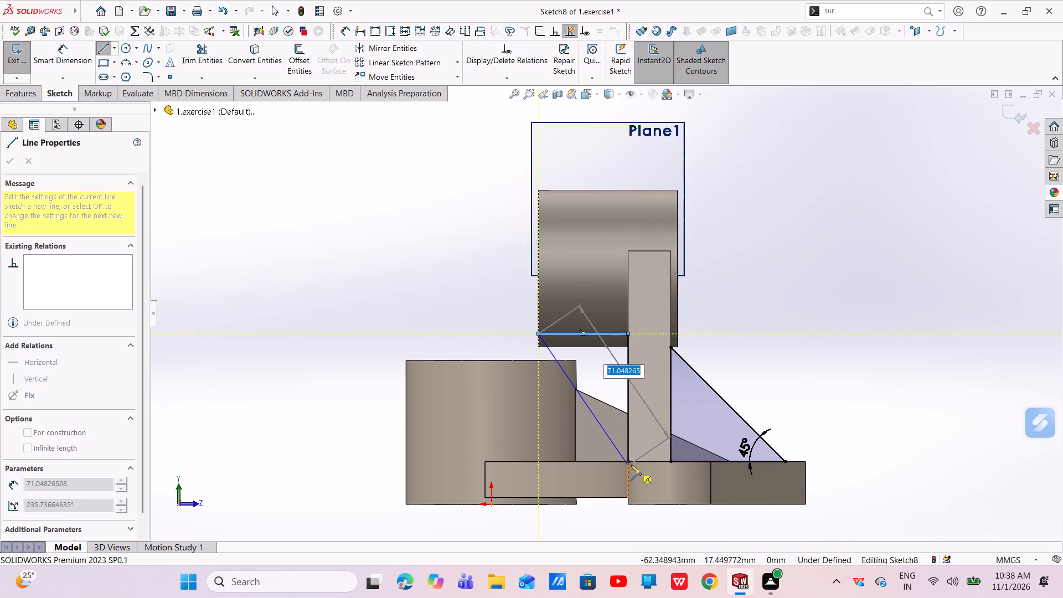
pyautogui.click(627, 461)
pyautogui.rightClick(627, 461)
pyautogui.click(640, 470)
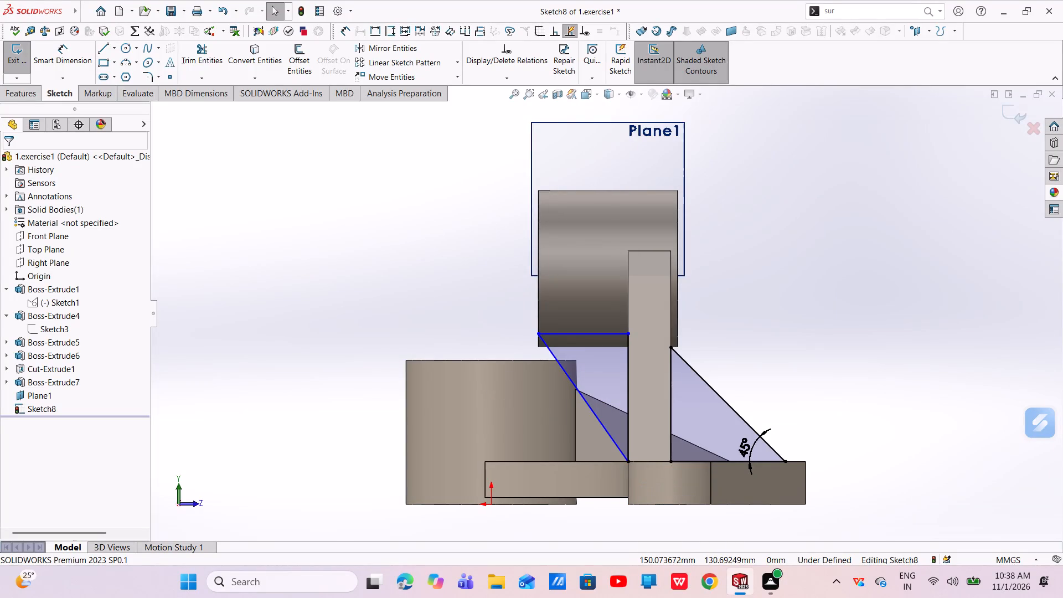
# Dimension the angle between the second triangle's sloped line and its vertical line as 32°.
pyautogui.click(61, 64)
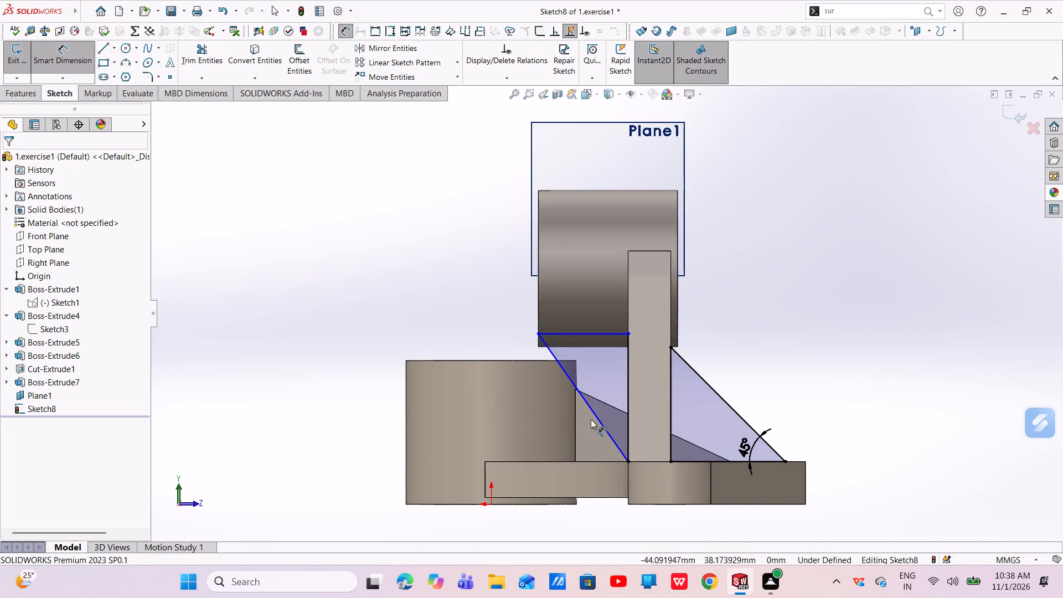
pyautogui.click(598, 422)
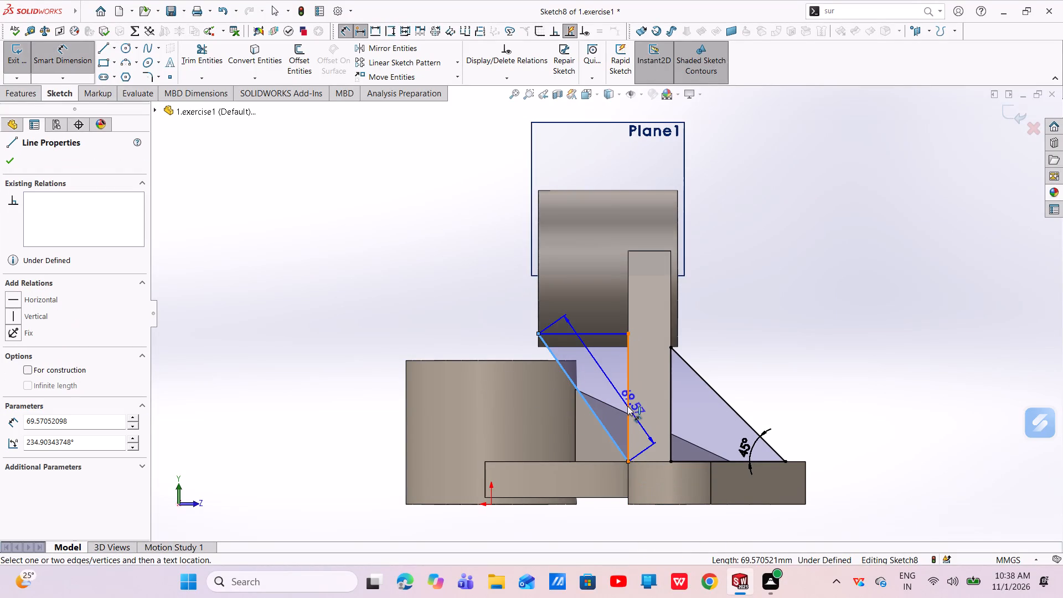
pyautogui.click(627, 406)
pyautogui.click(613, 410)
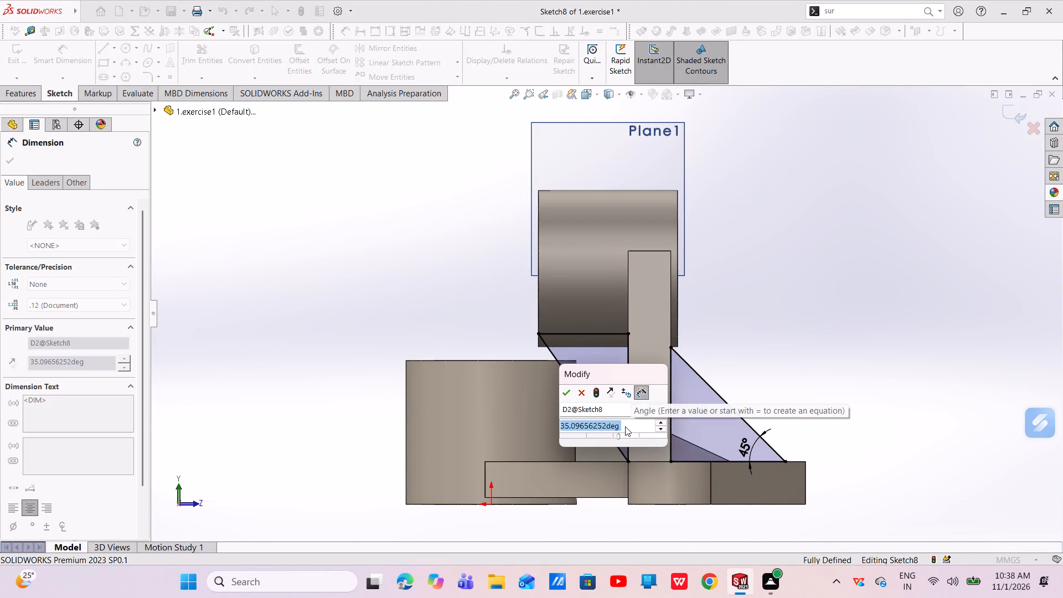
pyautogui.press('BackSpace')
pyautogui.write('32')
pyautogui.press('Return')
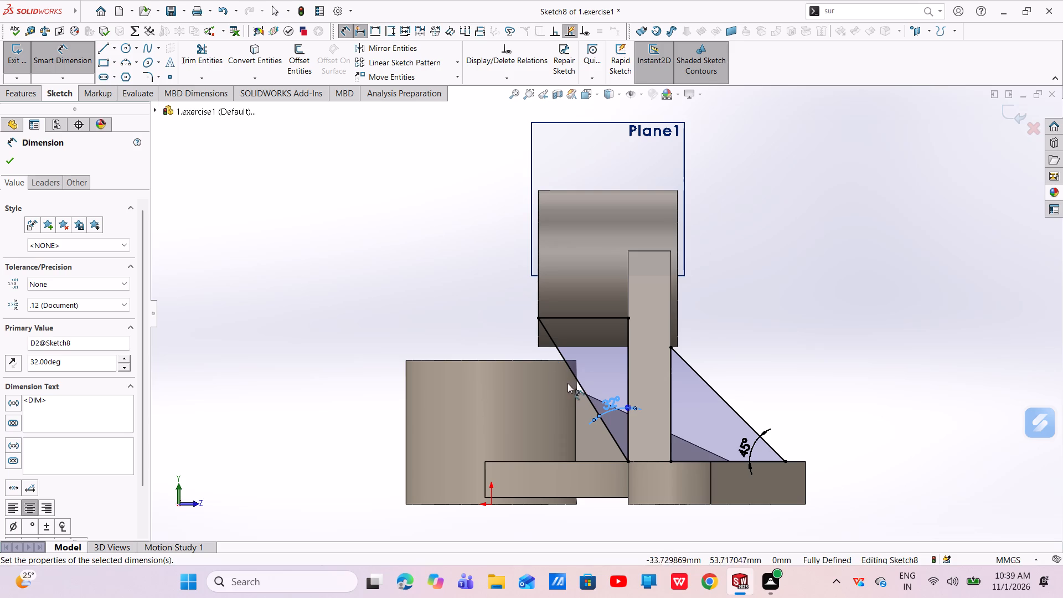
pyautogui.click(596, 346)
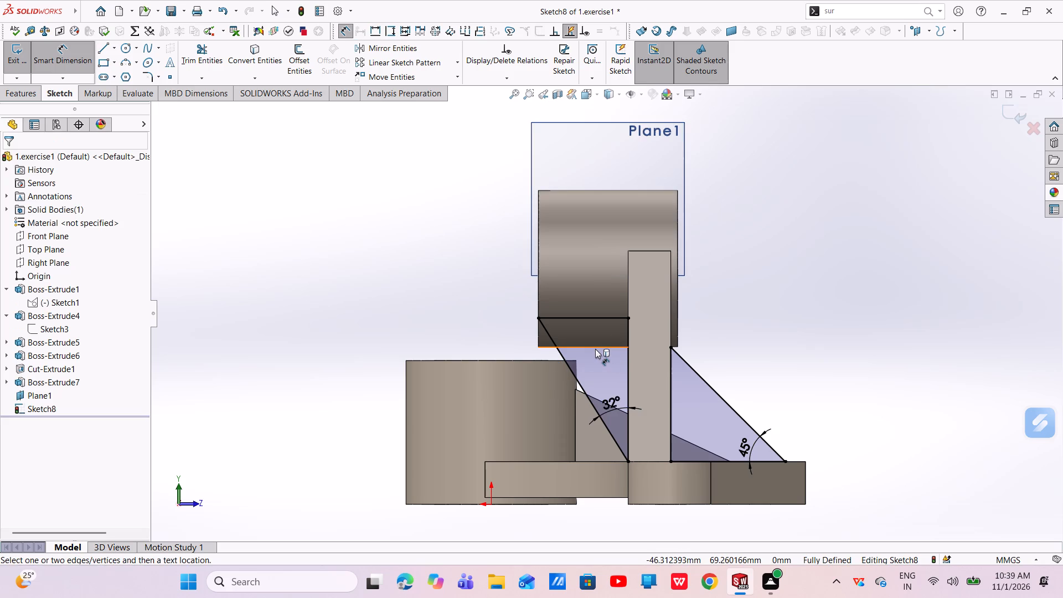
pyautogui.press('Escape')
pyautogui.click(595, 347)
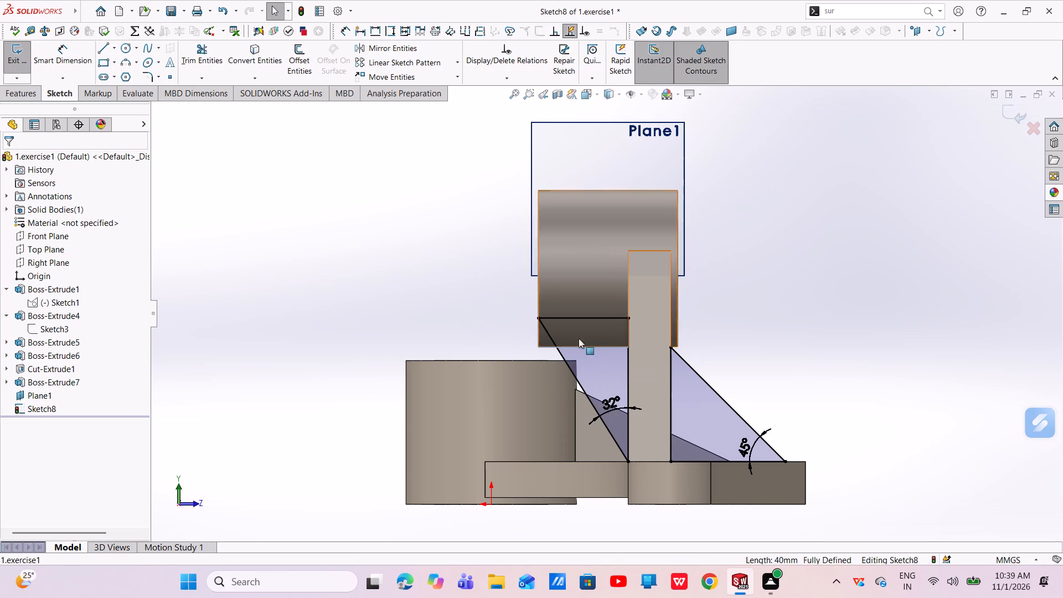
# Convert the cylindrical boss's bottom edge beside the second triangle into Sketch8 and make it a construction line.
pyautogui.click(261, 55)
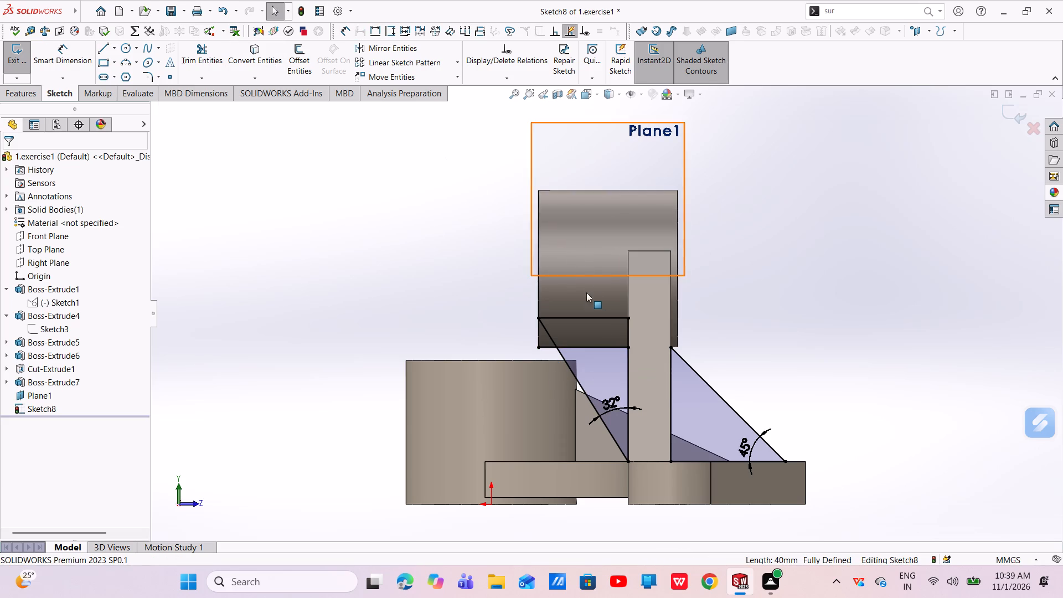
pyautogui.click(548, 346)
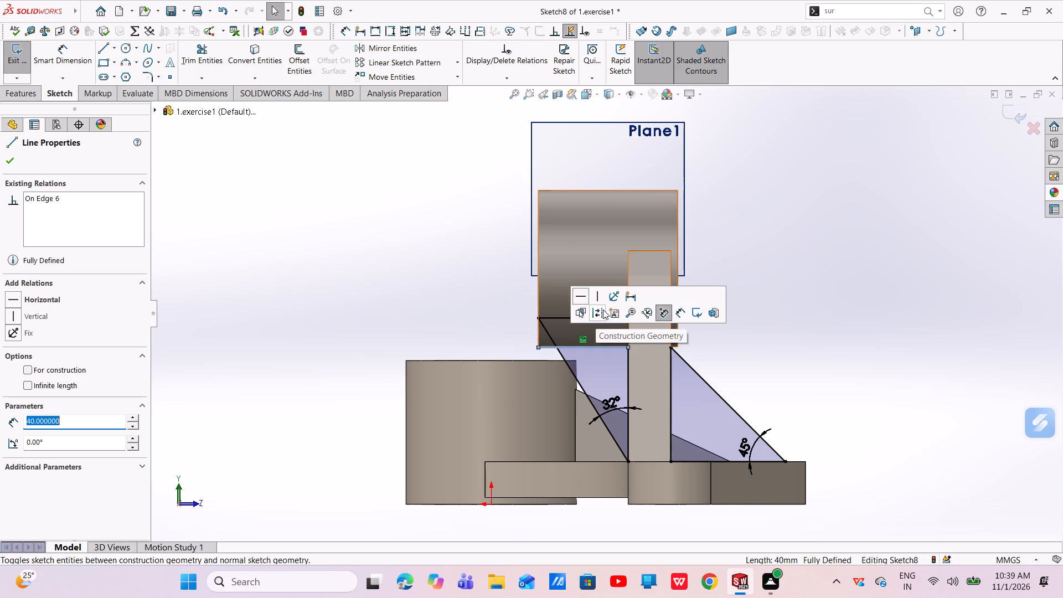
pyautogui.click(598, 314)
pyautogui.press('Escape')
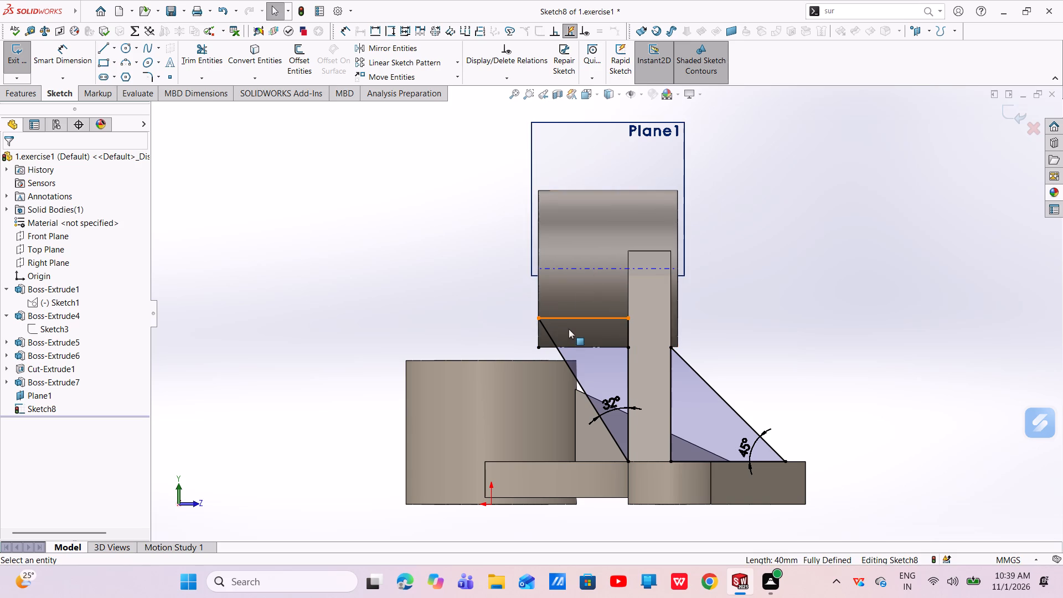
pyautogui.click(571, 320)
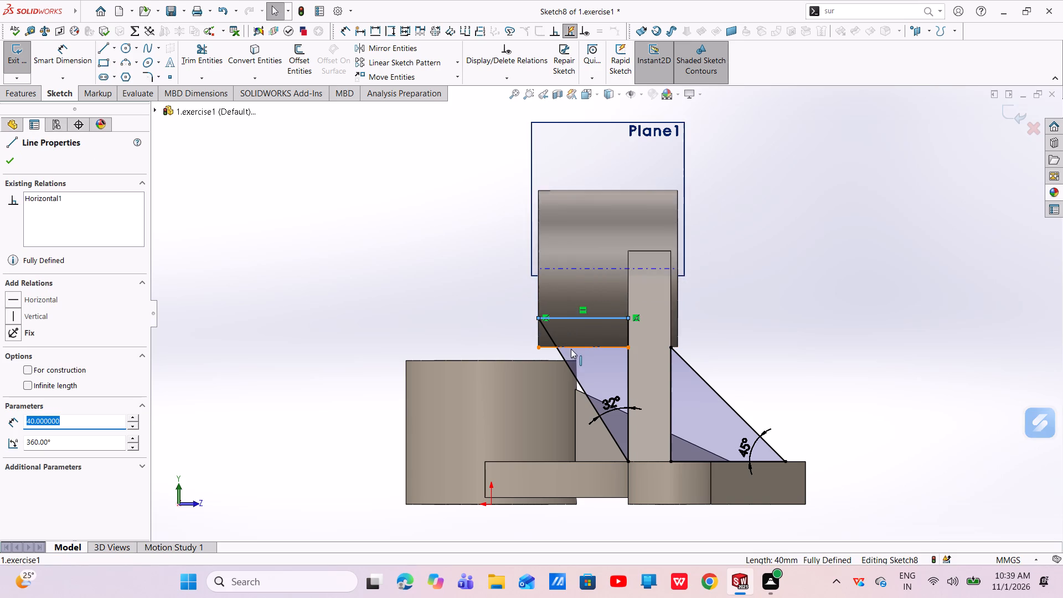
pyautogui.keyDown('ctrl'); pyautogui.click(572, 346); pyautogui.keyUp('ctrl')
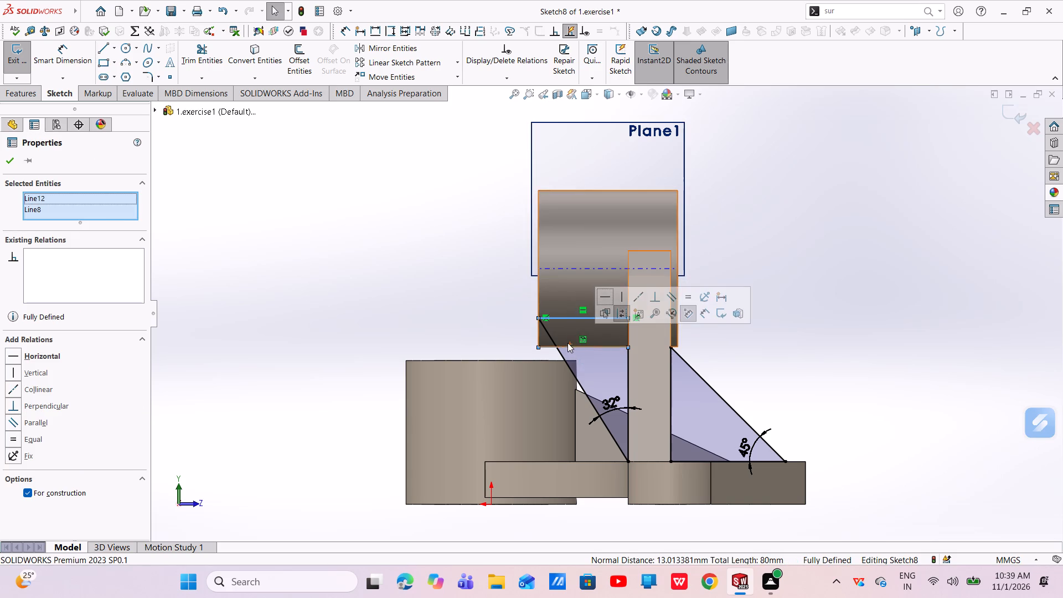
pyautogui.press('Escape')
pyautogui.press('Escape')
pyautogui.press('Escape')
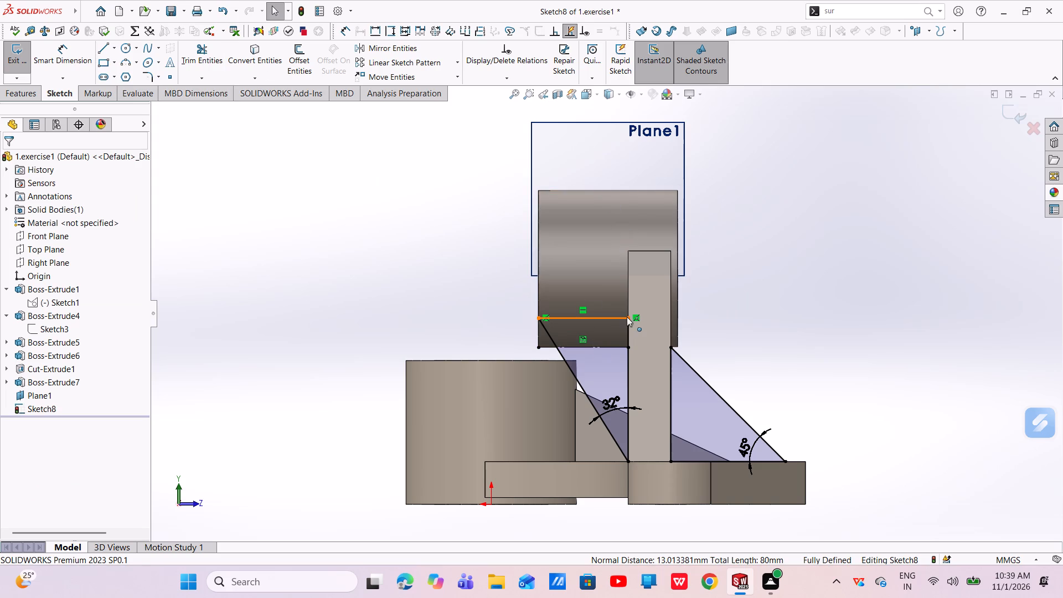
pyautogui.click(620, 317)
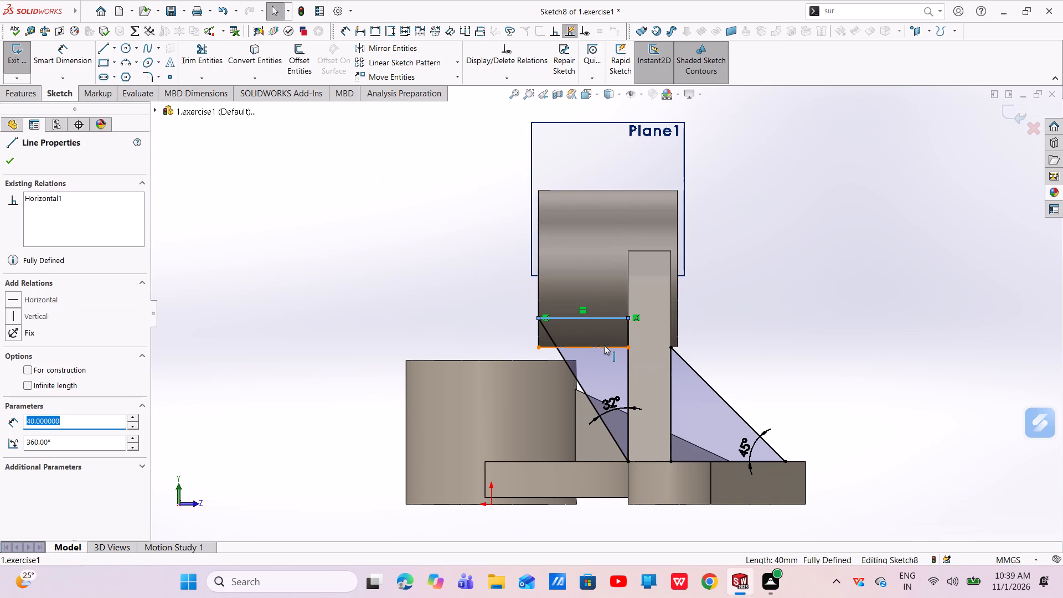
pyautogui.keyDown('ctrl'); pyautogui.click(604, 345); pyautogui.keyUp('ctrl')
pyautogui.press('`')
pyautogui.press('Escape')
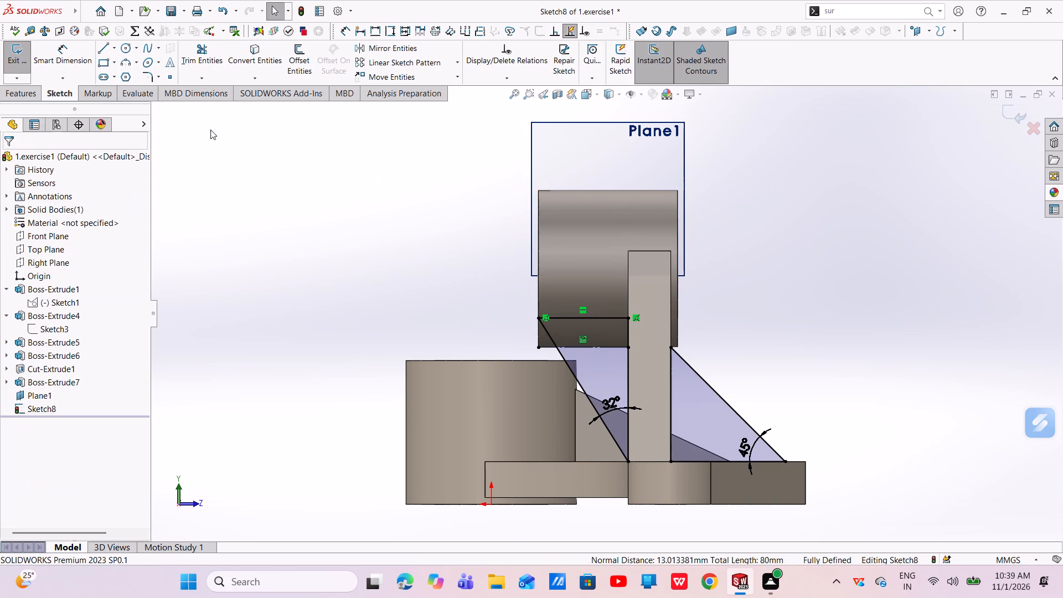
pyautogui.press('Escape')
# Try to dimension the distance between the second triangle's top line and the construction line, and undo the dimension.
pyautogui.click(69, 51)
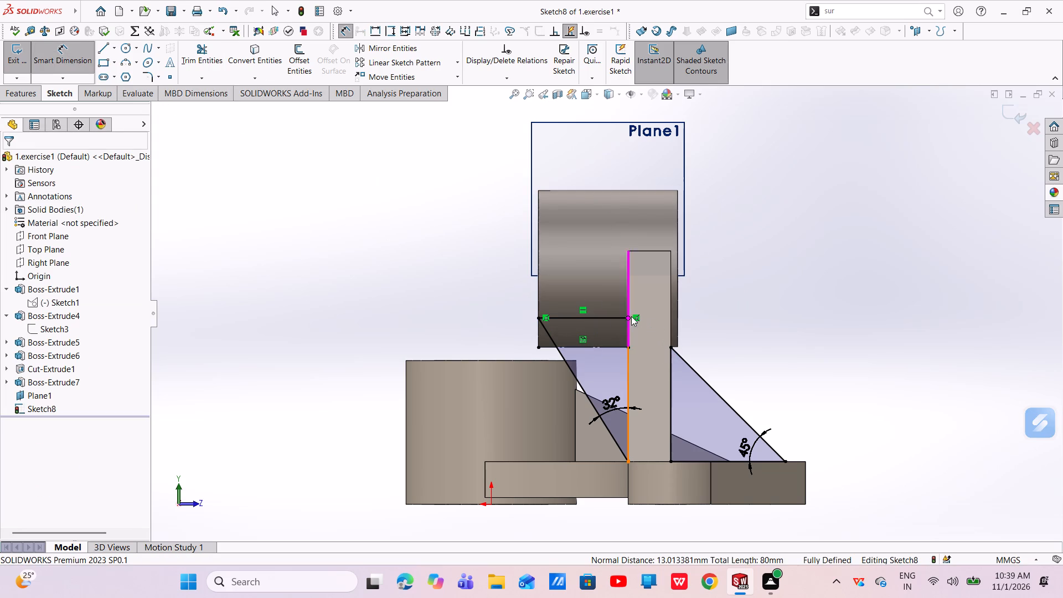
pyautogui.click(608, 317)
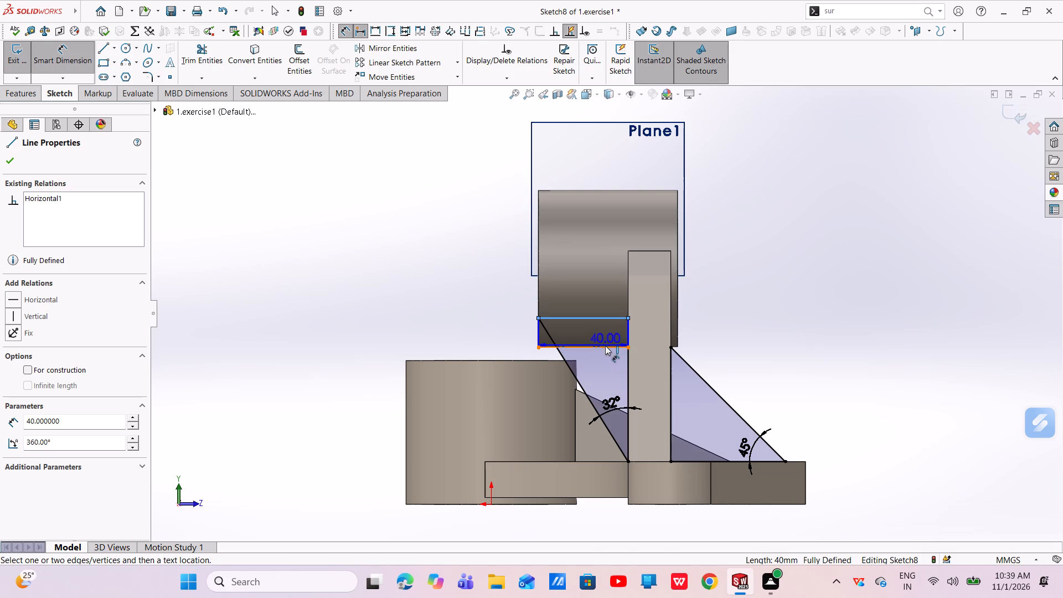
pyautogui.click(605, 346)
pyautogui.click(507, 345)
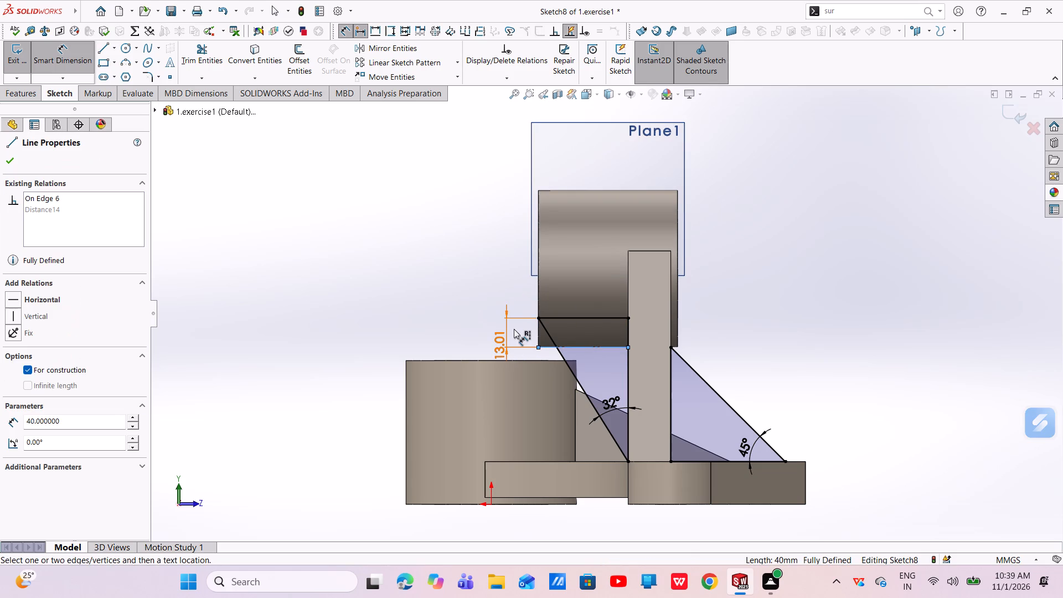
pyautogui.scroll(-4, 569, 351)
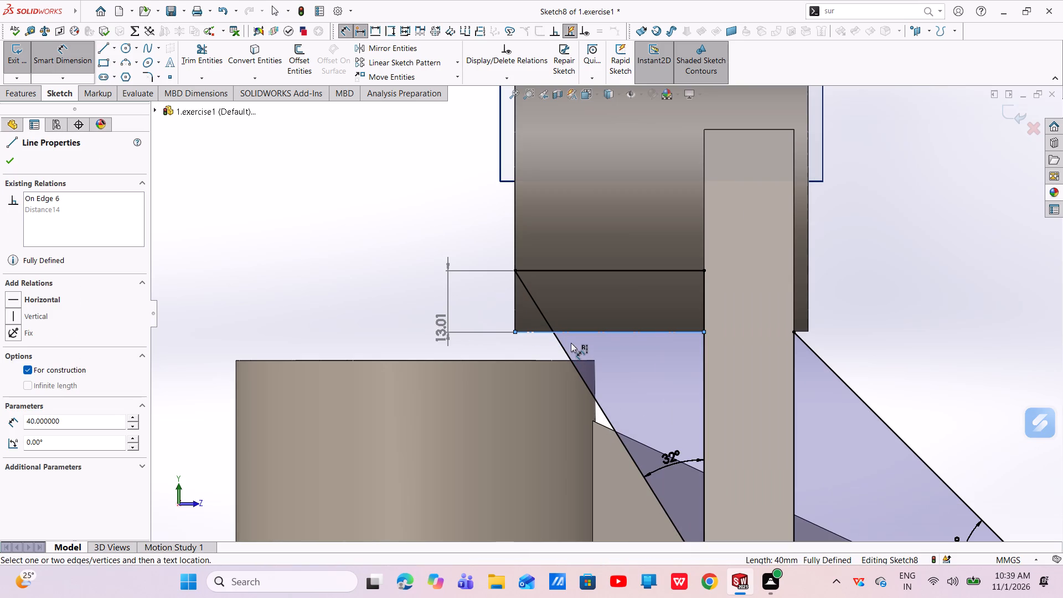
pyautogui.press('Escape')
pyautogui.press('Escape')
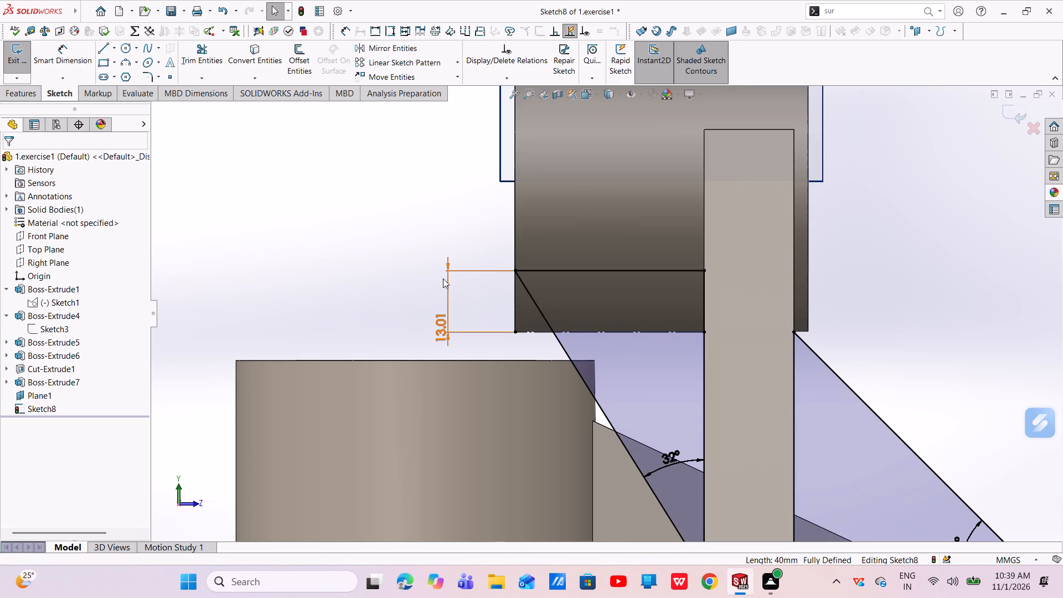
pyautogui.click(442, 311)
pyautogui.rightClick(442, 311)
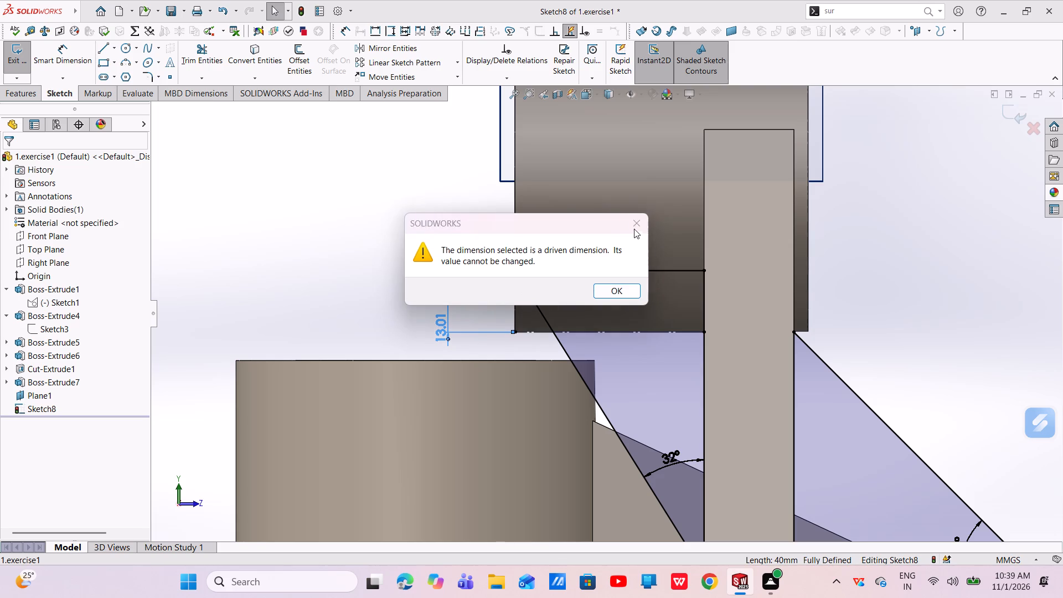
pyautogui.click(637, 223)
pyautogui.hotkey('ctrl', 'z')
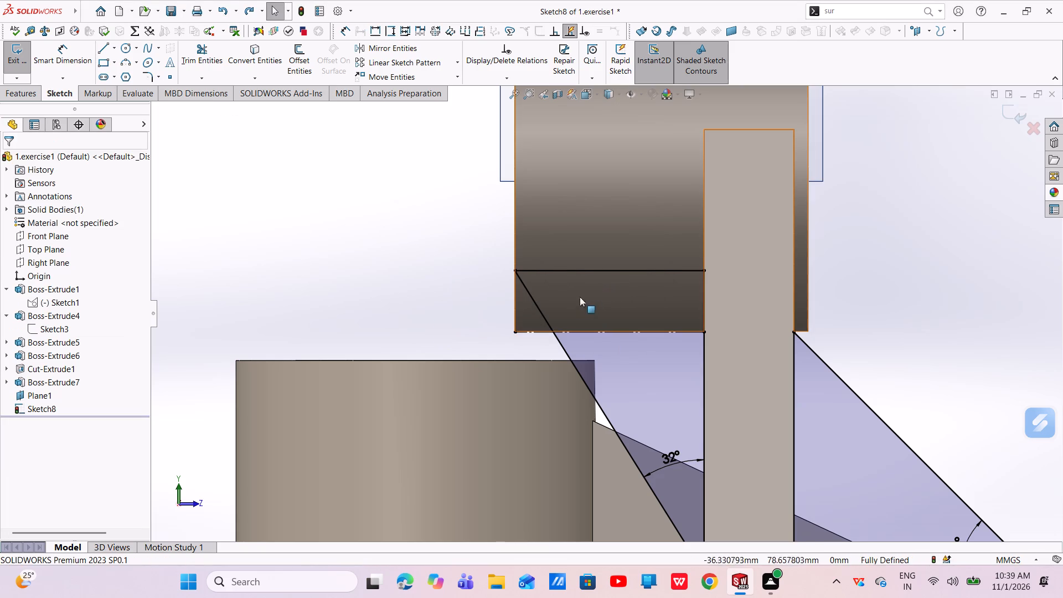
# Delete the second triangle's horizontal top line.
pyautogui.scroll(2, 569, 307)
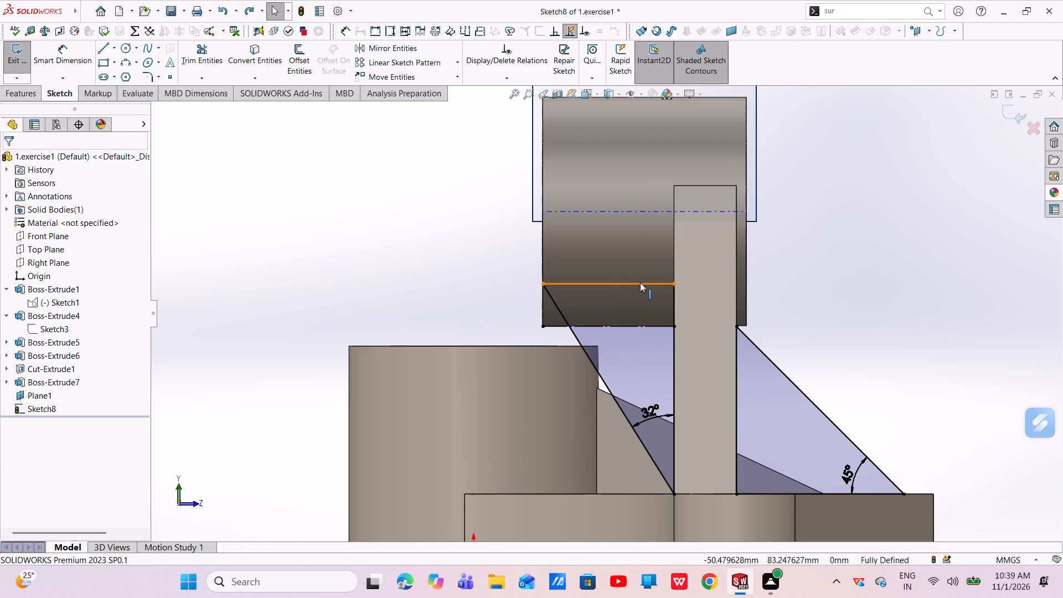
pyautogui.click(640, 282)
pyautogui.rightClick(641, 282)
pyautogui.click(674, 446)
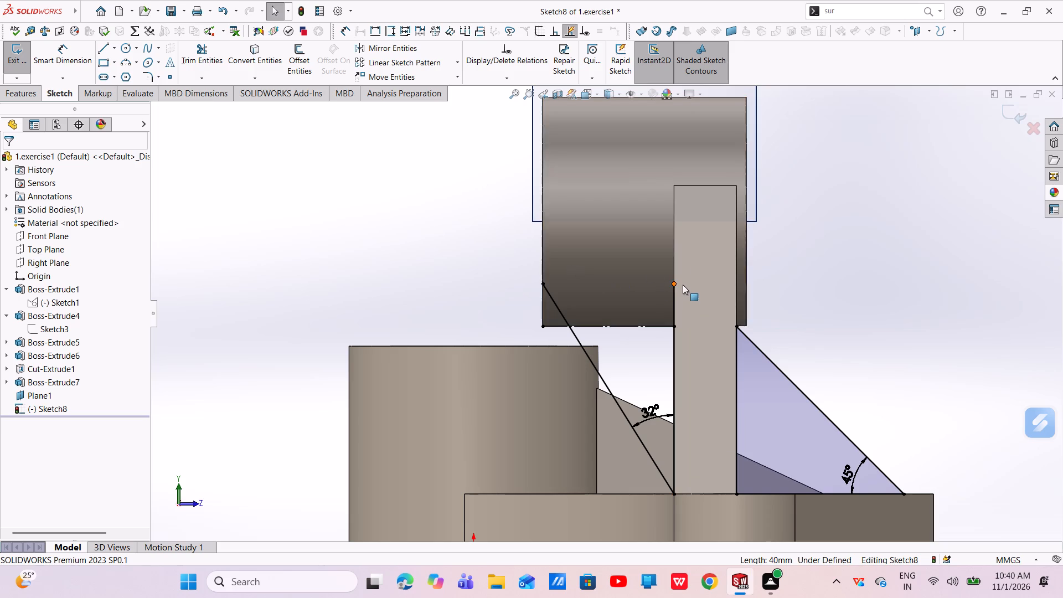
# Lower the upper endpoint of the second triangle's vertical line to a height of about 78.4 mm.
pyautogui.moveTo(674, 282); pyautogui.dragTo(675, 293)
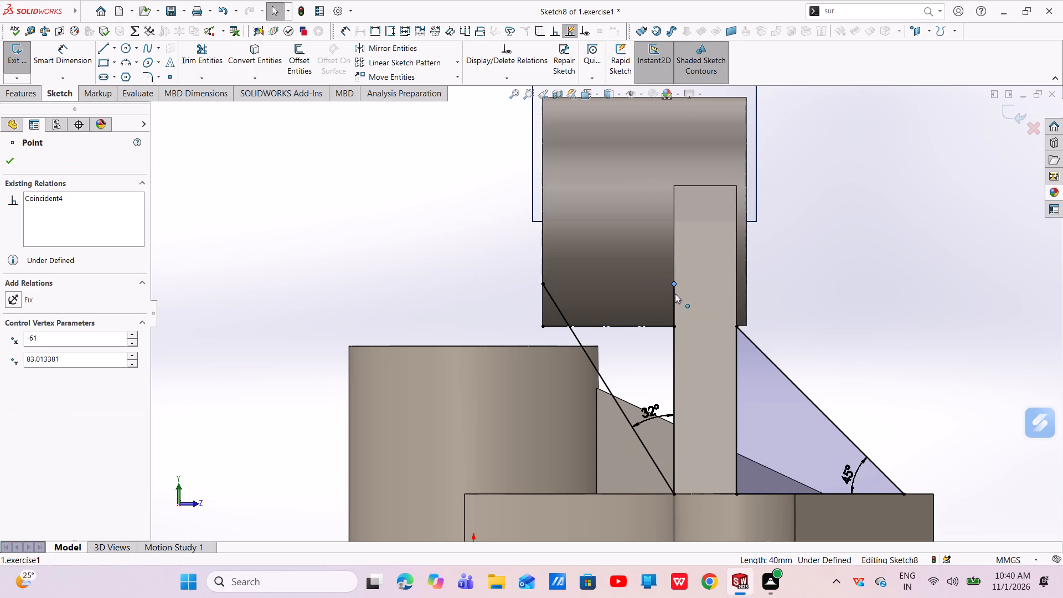
pyautogui.moveTo(675, 293); pyautogui.dragTo(675, 299)
pyautogui.press('Escape')
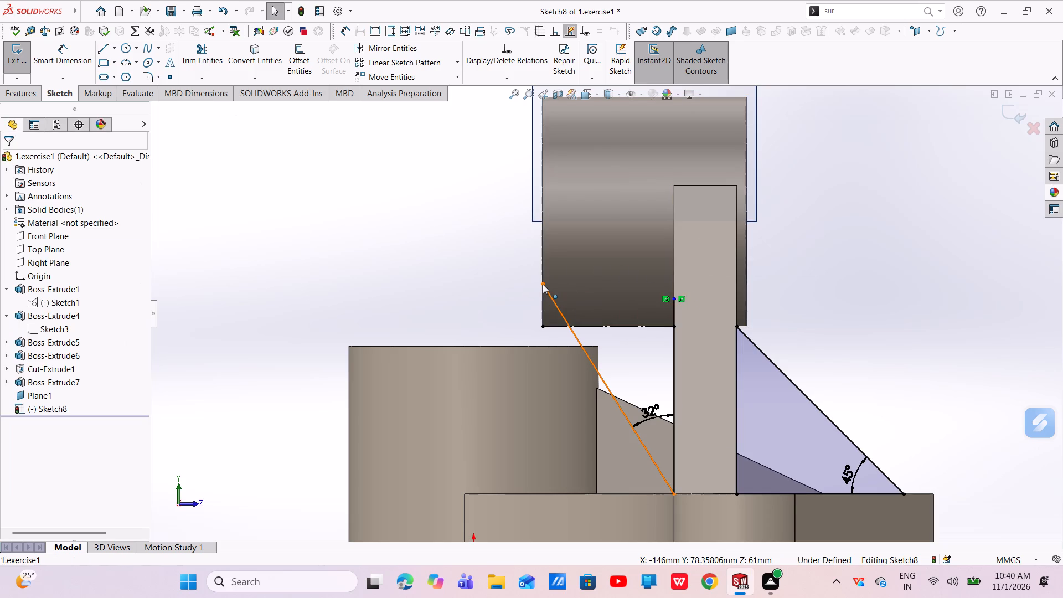
# Delete the coincident relation at the sloped line's upper endpoint and move that endpoint along the slope to a height of about 78.5 mm.
pyautogui.moveTo(542, 282); pyautogui.dragTo(541, 299)
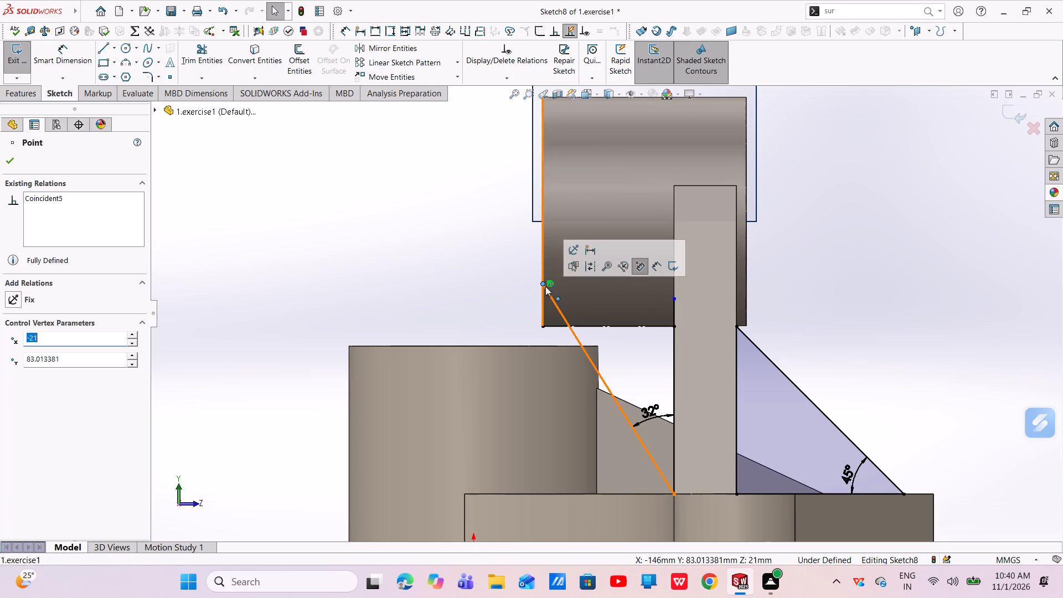
pyautogui.click(549, 283)
pyautogui.rightClick(549, 283)
pyautogui.click(567, 431)
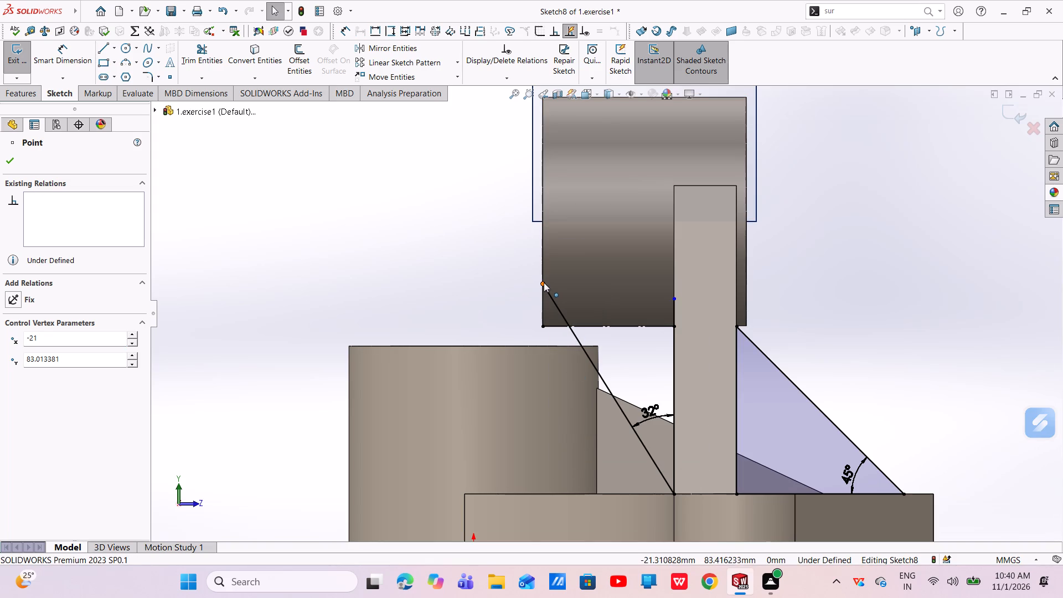
pyautogui.moveTo(544, 282); pyautogui.dragTo(545, 302)
pyautogui.press('Escape')
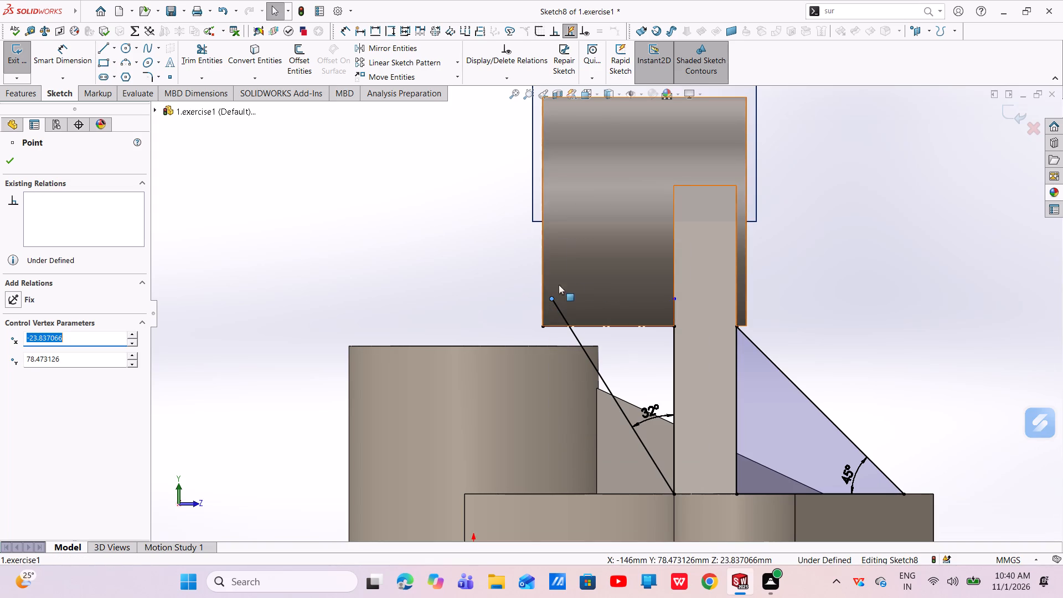
# Sketch a top line about 37.2 mm long joining the upper endpoints of the sloped and vertical lines.
pyautogui.click(99, 49)
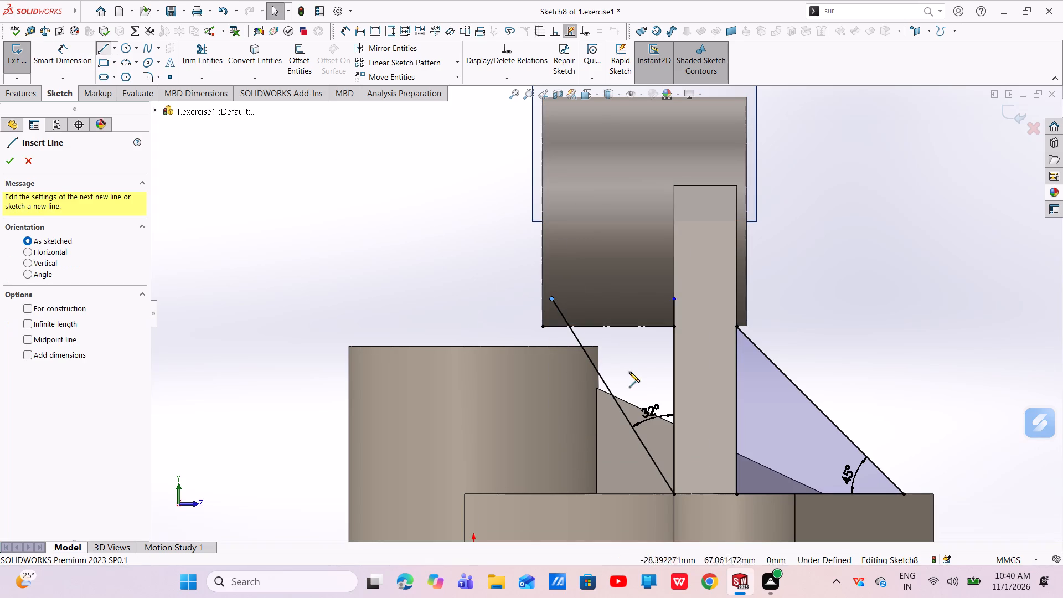
pyautogui.scroll(-3, 652, 324)
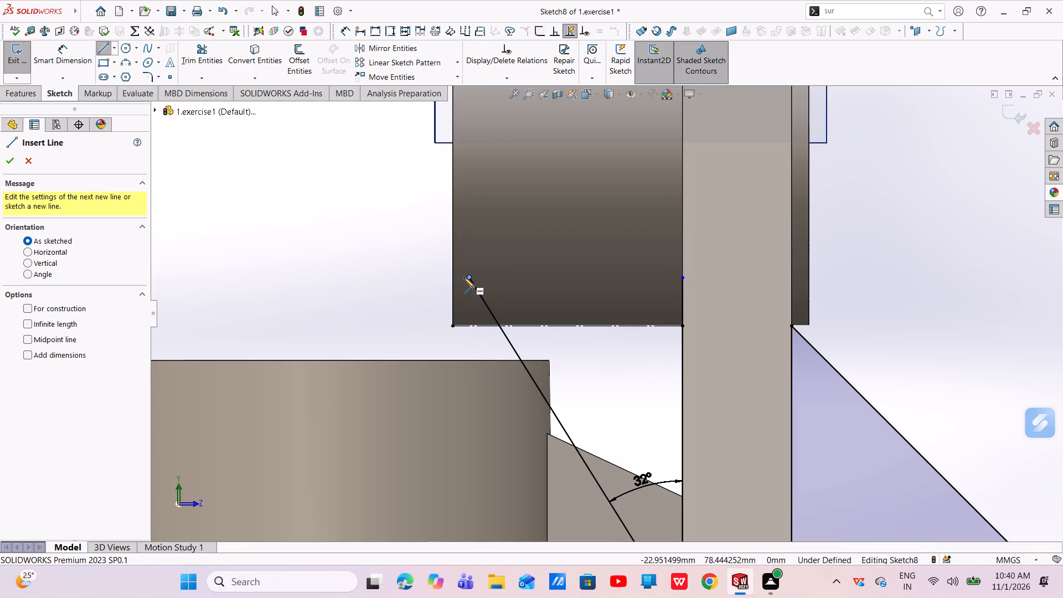
pyautogui.click(469, 277)
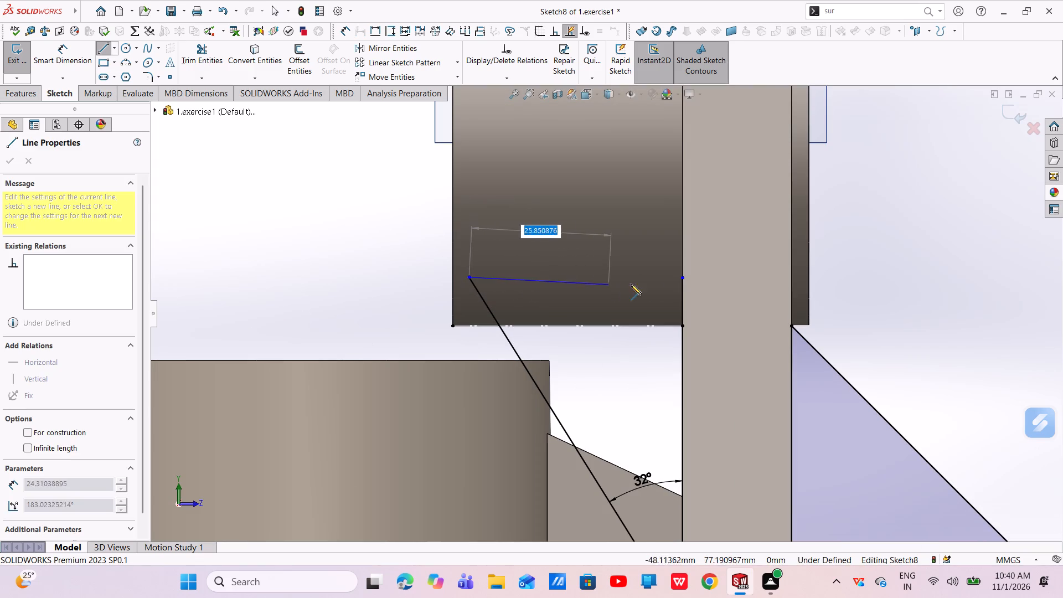
pyautogui.click(685, 277)
pyautogui.rightClick(685, 277)
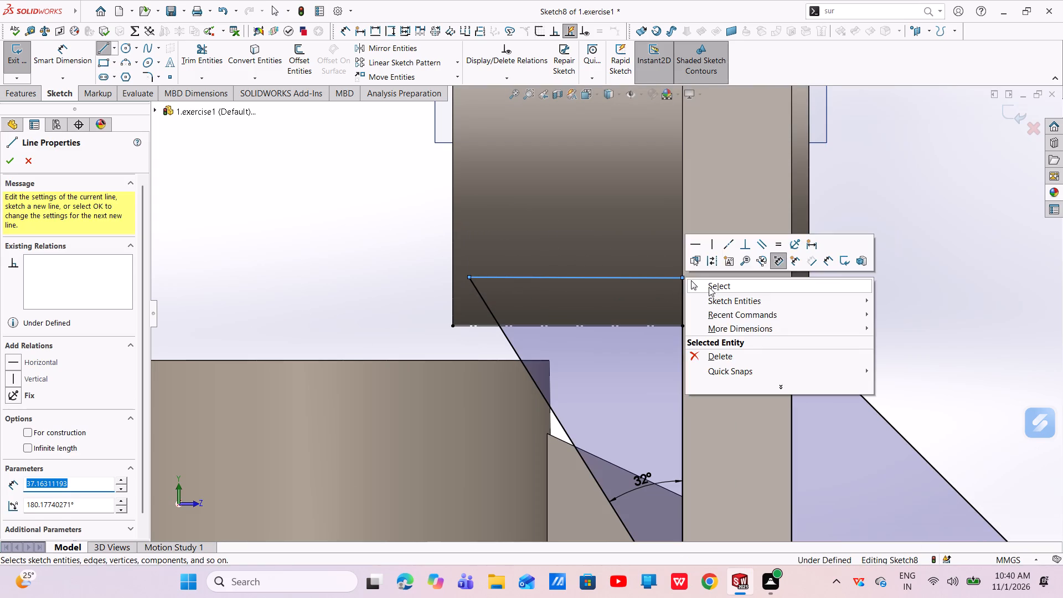
pyautogui.click(709, 287)
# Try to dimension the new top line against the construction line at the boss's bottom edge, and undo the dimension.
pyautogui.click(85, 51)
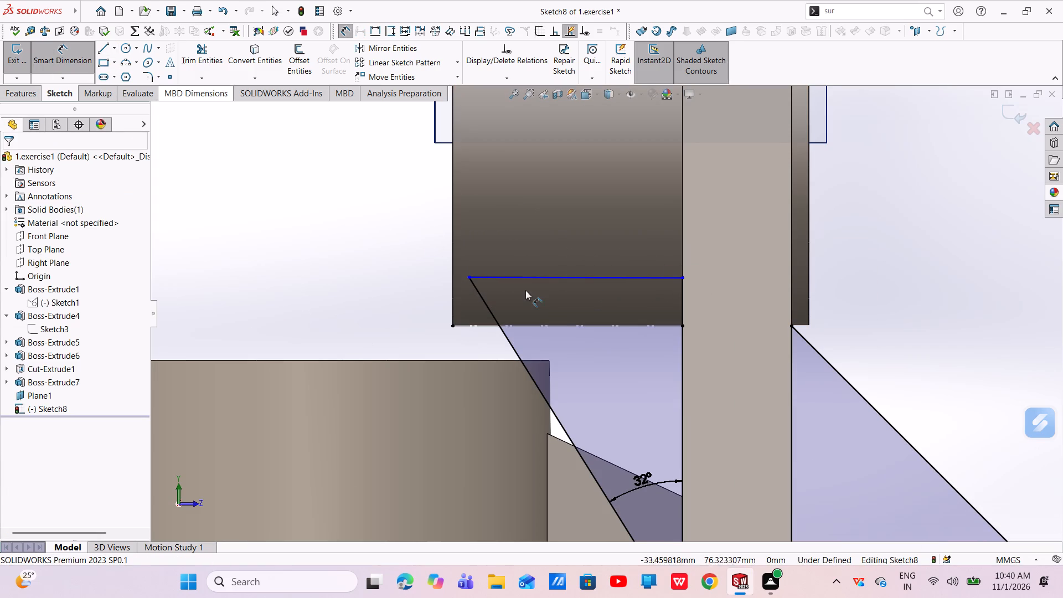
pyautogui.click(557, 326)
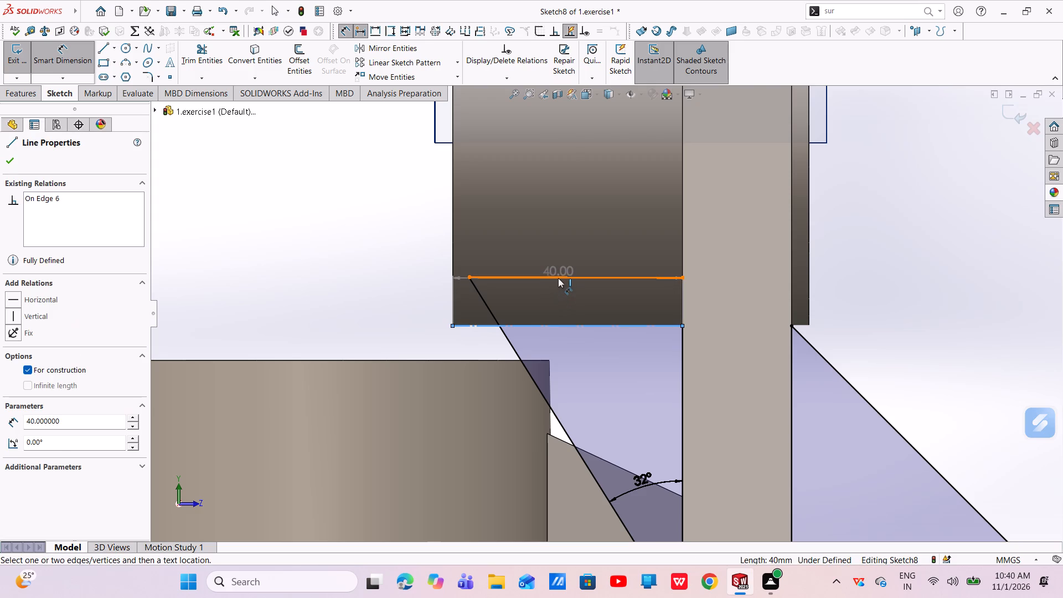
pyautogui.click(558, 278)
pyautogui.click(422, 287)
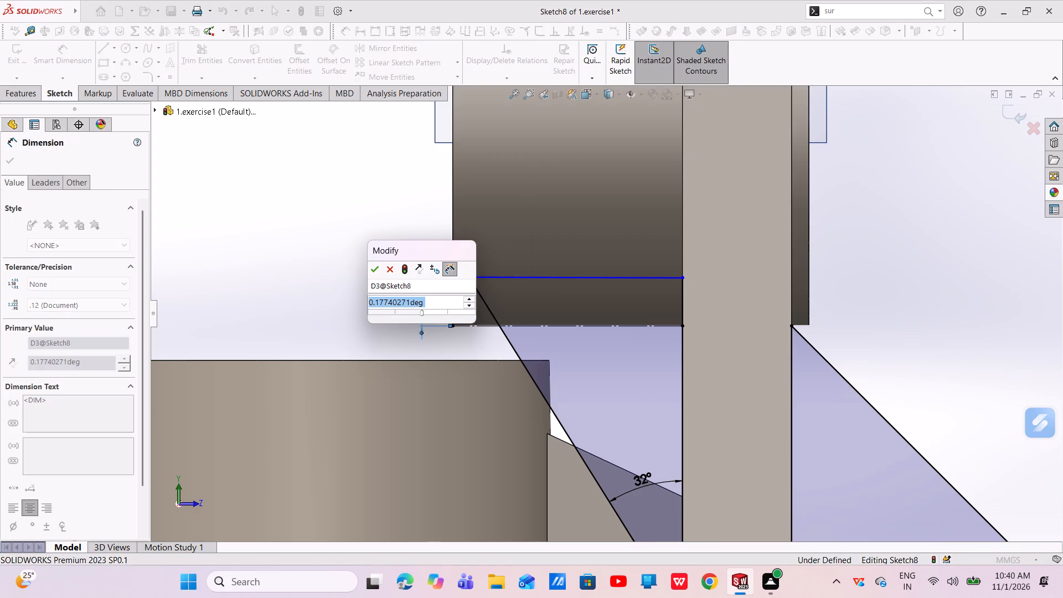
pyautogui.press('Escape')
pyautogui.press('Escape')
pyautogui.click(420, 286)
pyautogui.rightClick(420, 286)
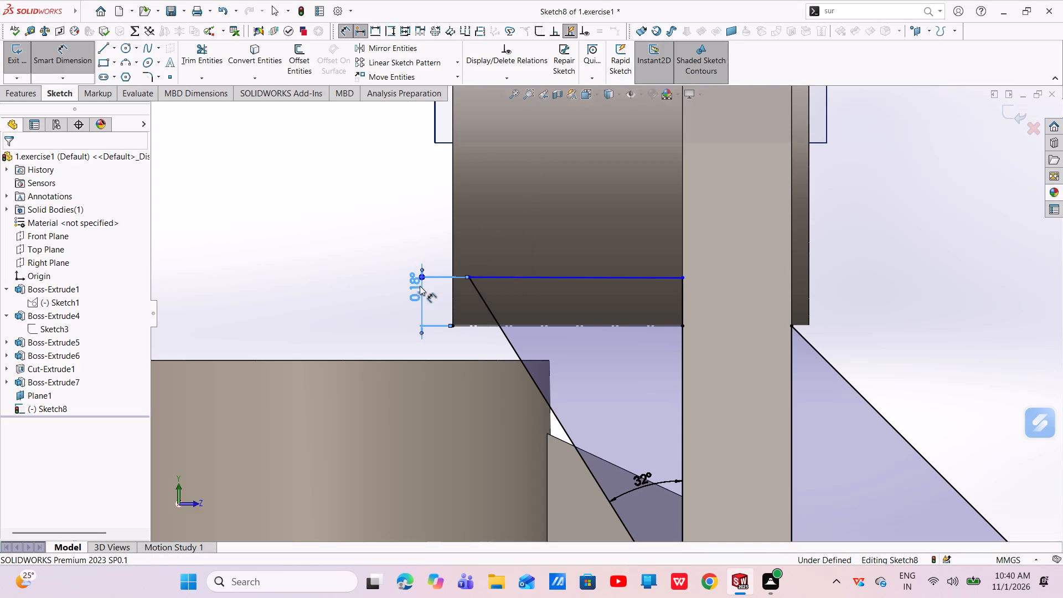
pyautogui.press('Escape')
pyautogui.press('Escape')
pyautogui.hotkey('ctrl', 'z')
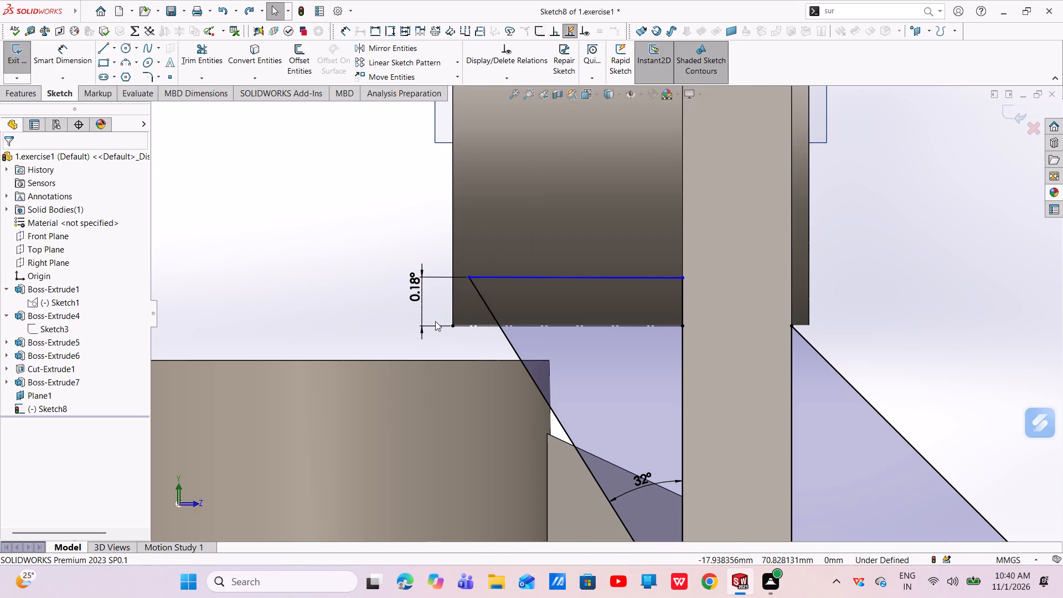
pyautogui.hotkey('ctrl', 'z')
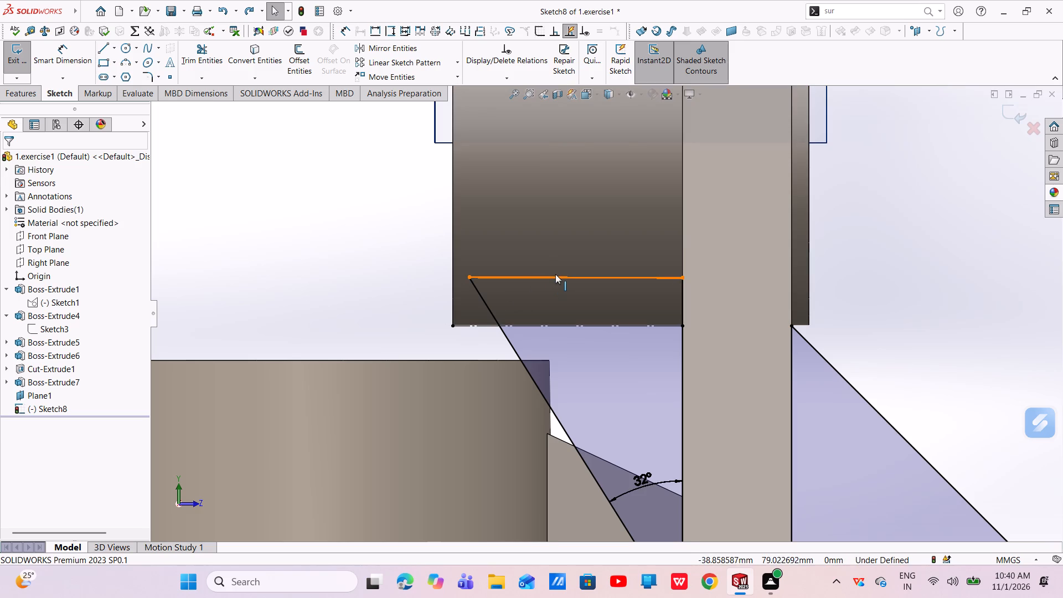
# Apply a horizontal relation to the second triangle's new top line.
pyautogui.click(555, 274)
pyautogui.click(589, 226)
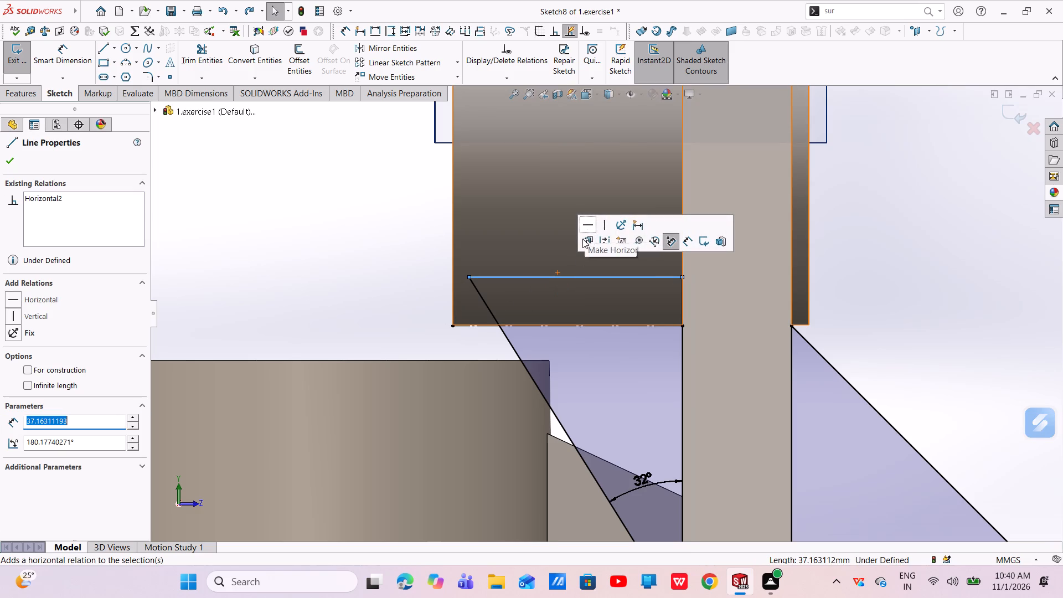
pyautogui.press('Escape')
pyautogui.press('Escape')
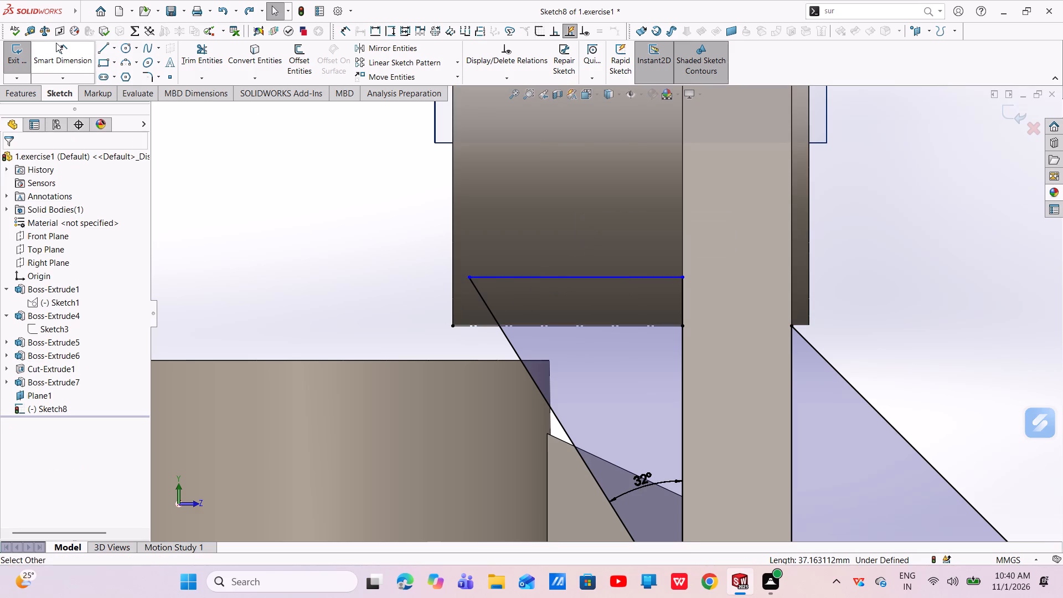
# Dimension the distance between the construction line at the boss's bottom edge and the second triangle's top line to 5 mm.
pyautogui.click(55, 43)
pyautogui.click(626, 329)
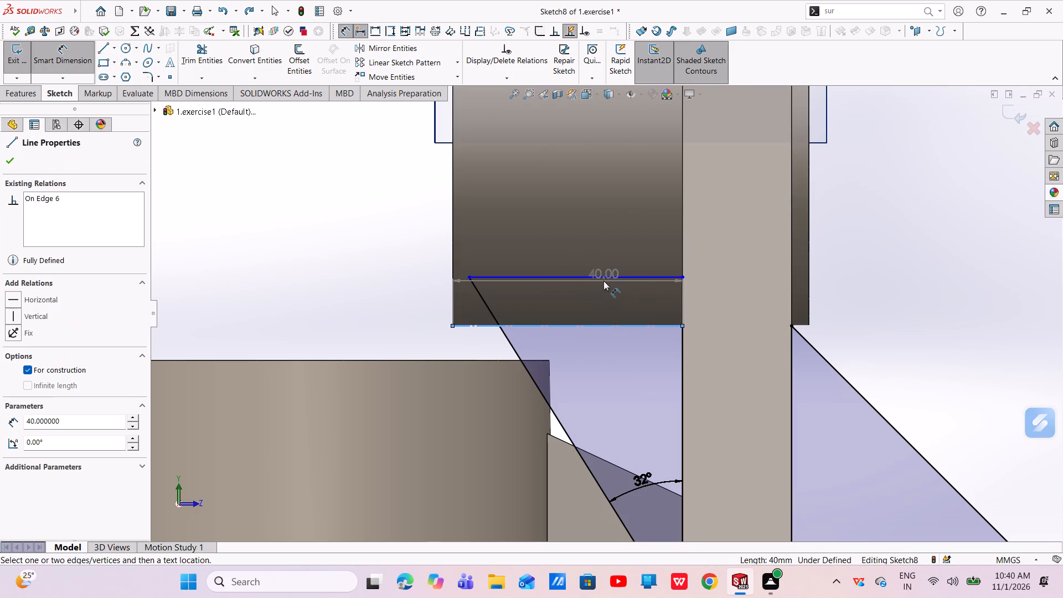
pyautogui.click(605, 279)
pyautogui.click(429, 310)
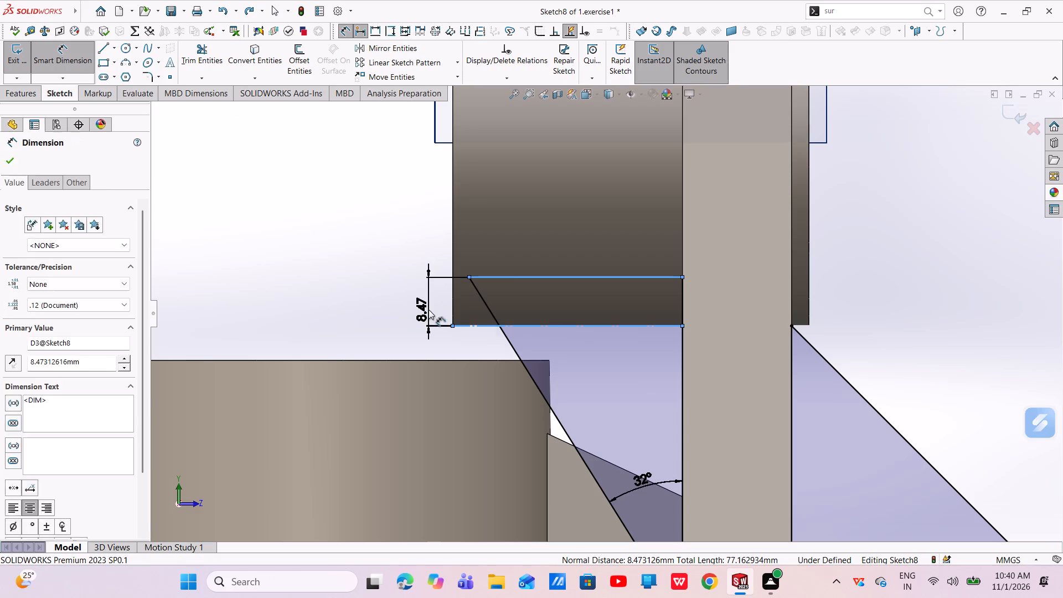
pyautogui.press('BackSpace')
pyautogui.press('5')
pyautogui.press('Return')
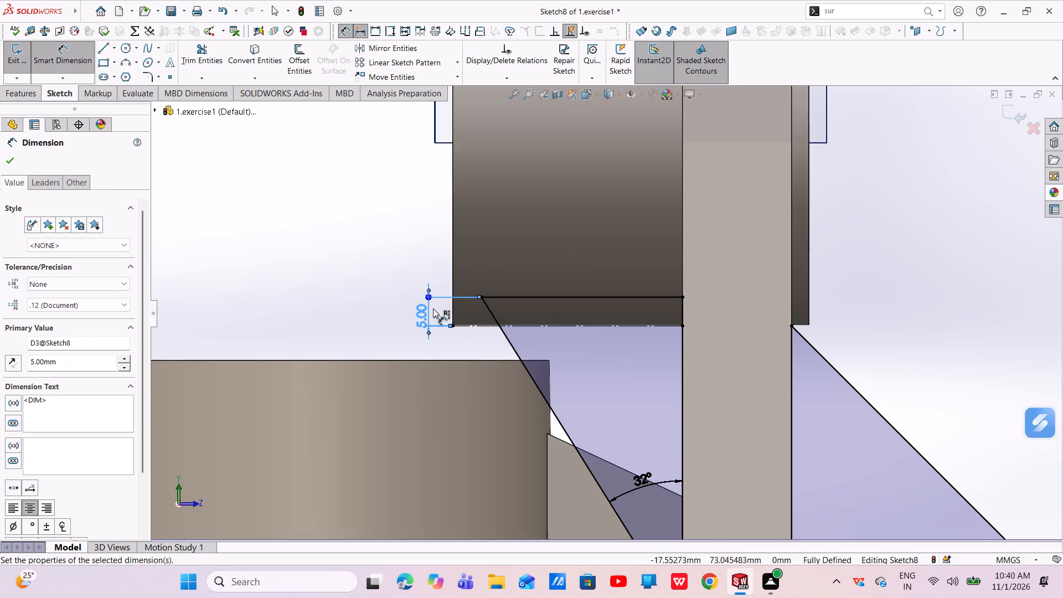
pyautogui.press('Escape')
pyautogui.press('Escape')
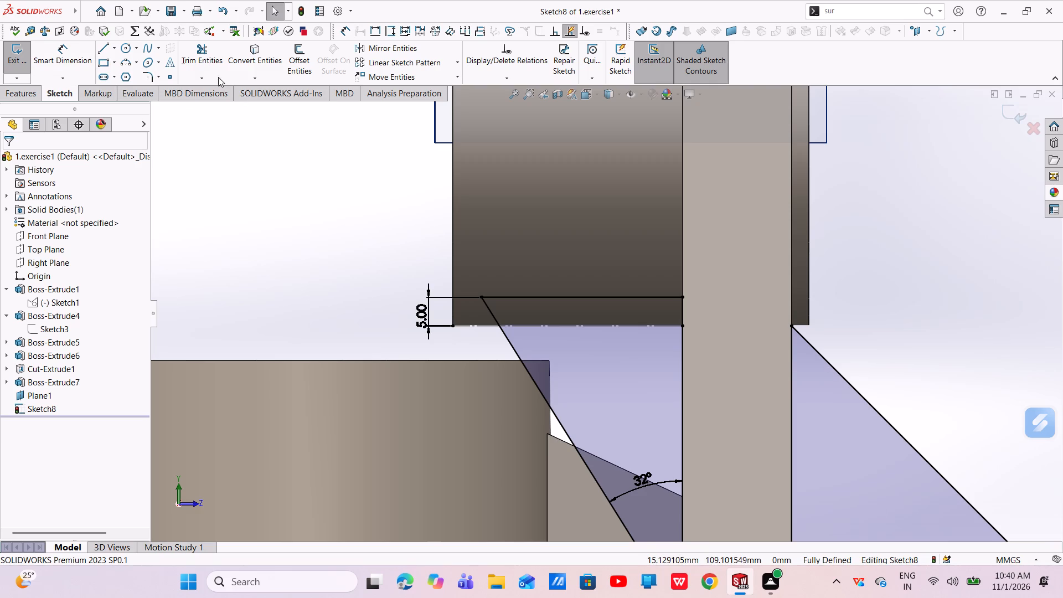
# Trim the part of the construction line that extends beyond the second triangle's sloped line.
pyautogui.click(201, 58)
pyautogui.moveTo(466, 341); pyautogui.dragTo(472, 322)
pyautogui.click(333, 286)
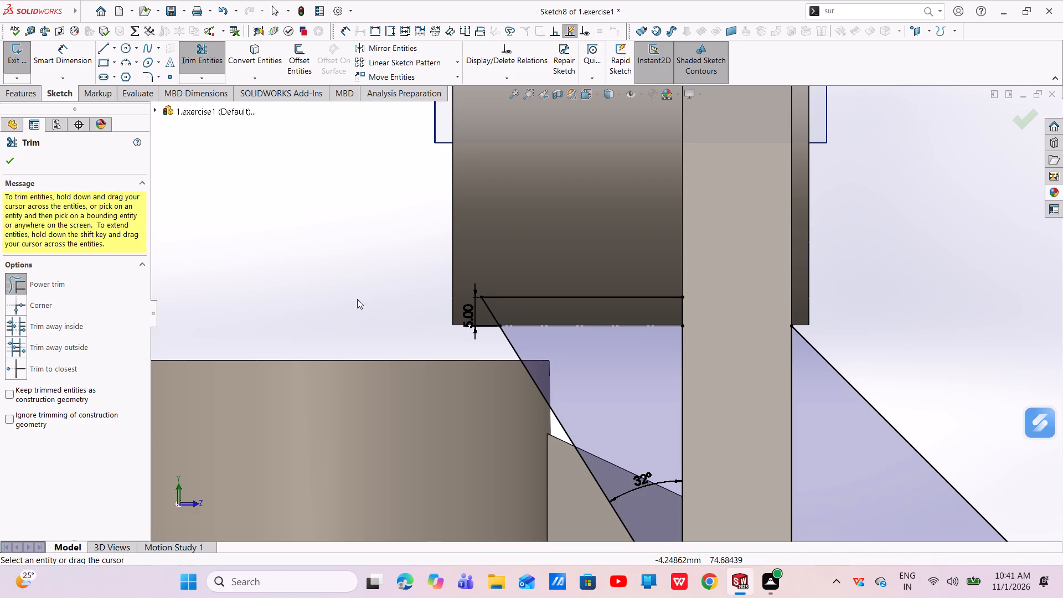
pyautogui.rightClick(307, 277)
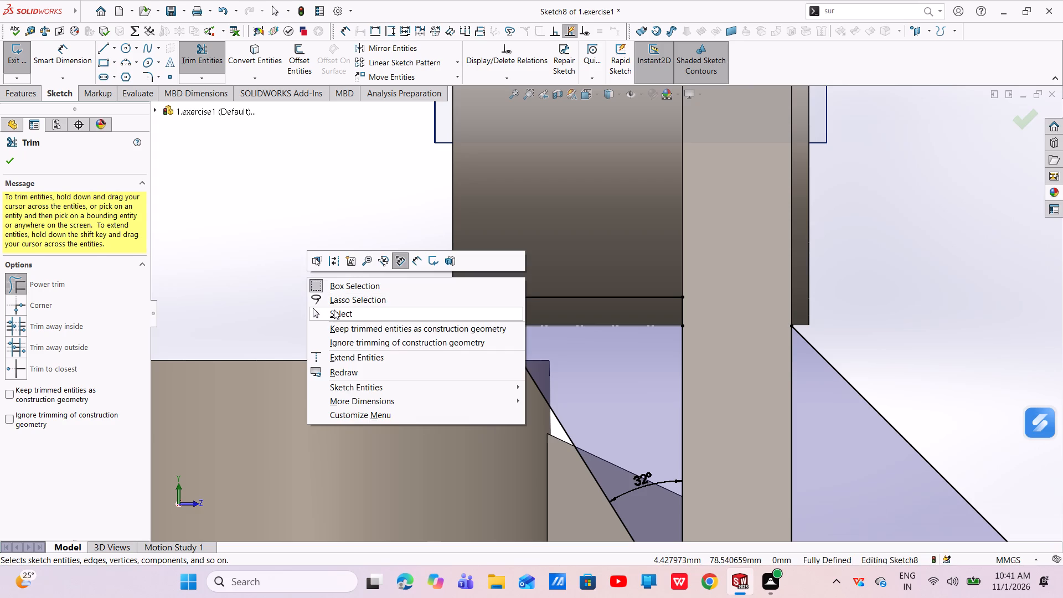
pyautogui.click(334, 310)
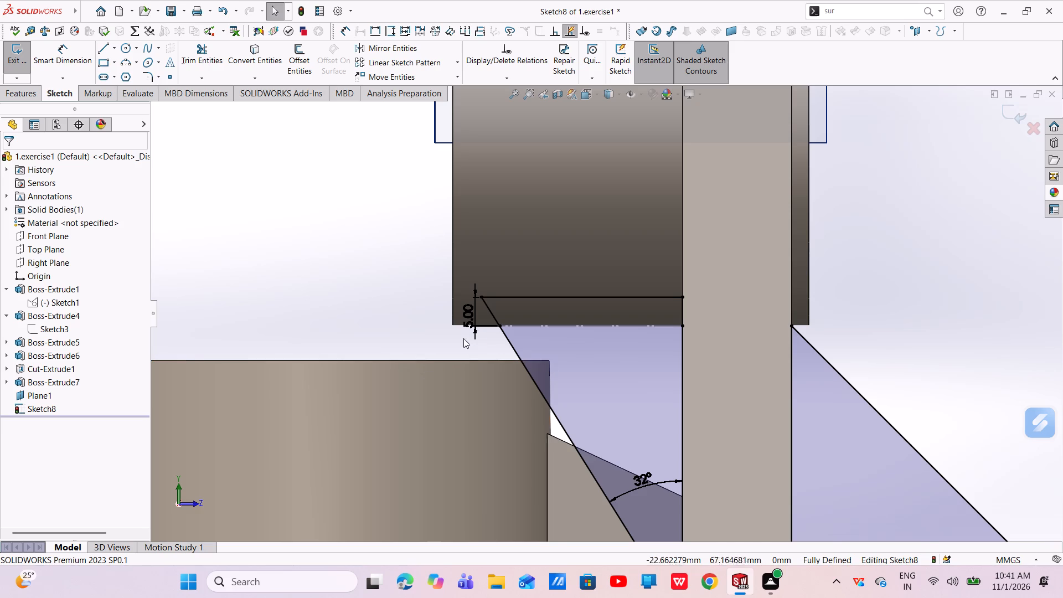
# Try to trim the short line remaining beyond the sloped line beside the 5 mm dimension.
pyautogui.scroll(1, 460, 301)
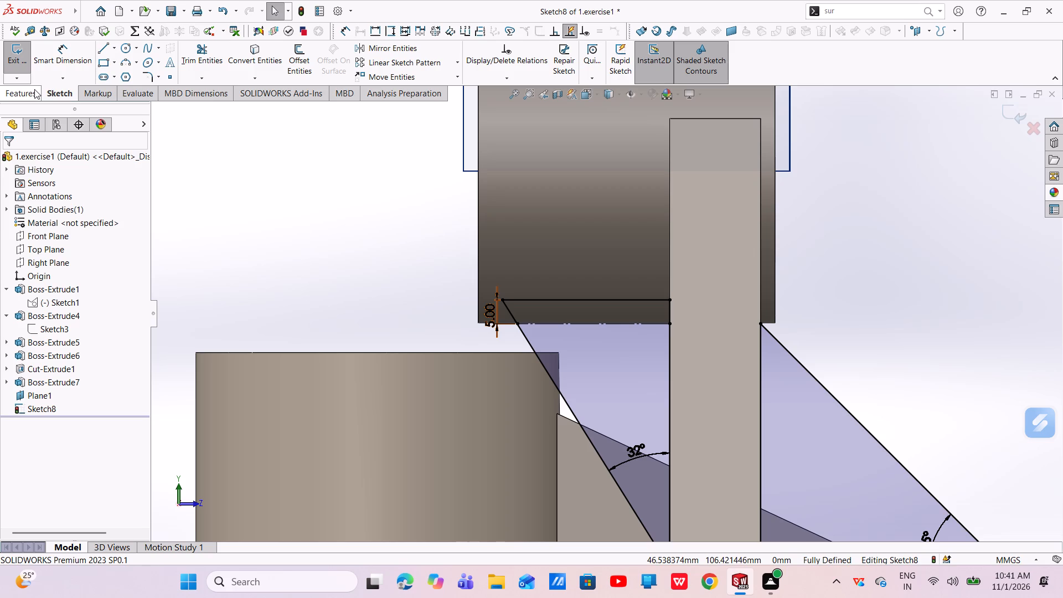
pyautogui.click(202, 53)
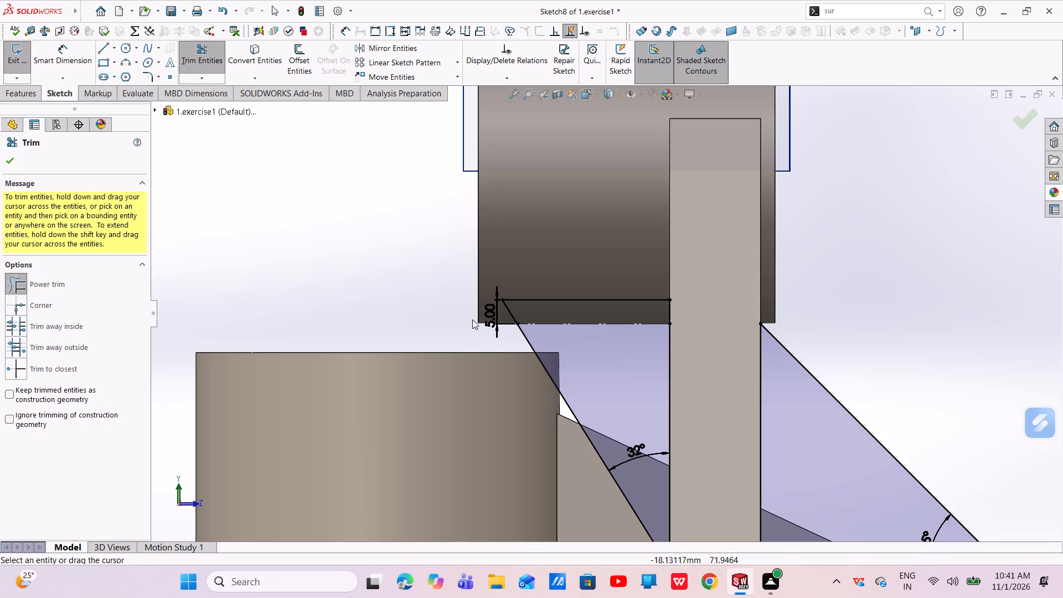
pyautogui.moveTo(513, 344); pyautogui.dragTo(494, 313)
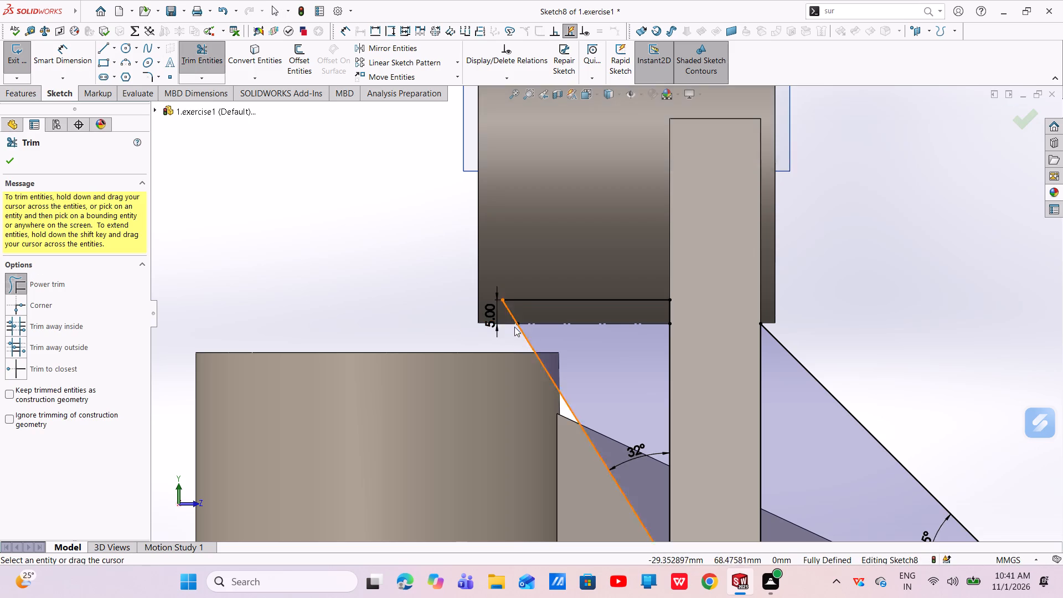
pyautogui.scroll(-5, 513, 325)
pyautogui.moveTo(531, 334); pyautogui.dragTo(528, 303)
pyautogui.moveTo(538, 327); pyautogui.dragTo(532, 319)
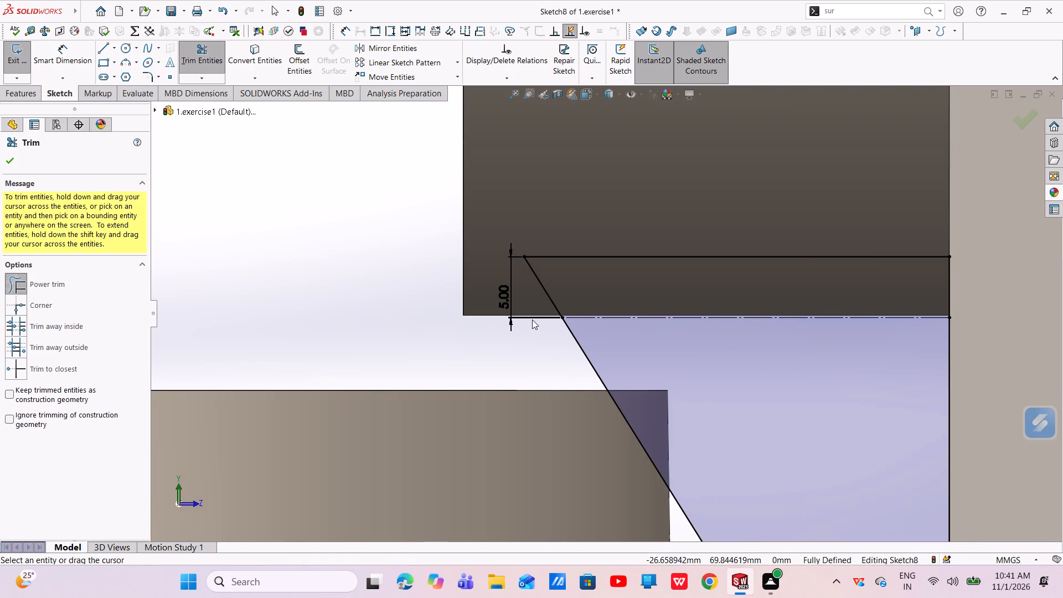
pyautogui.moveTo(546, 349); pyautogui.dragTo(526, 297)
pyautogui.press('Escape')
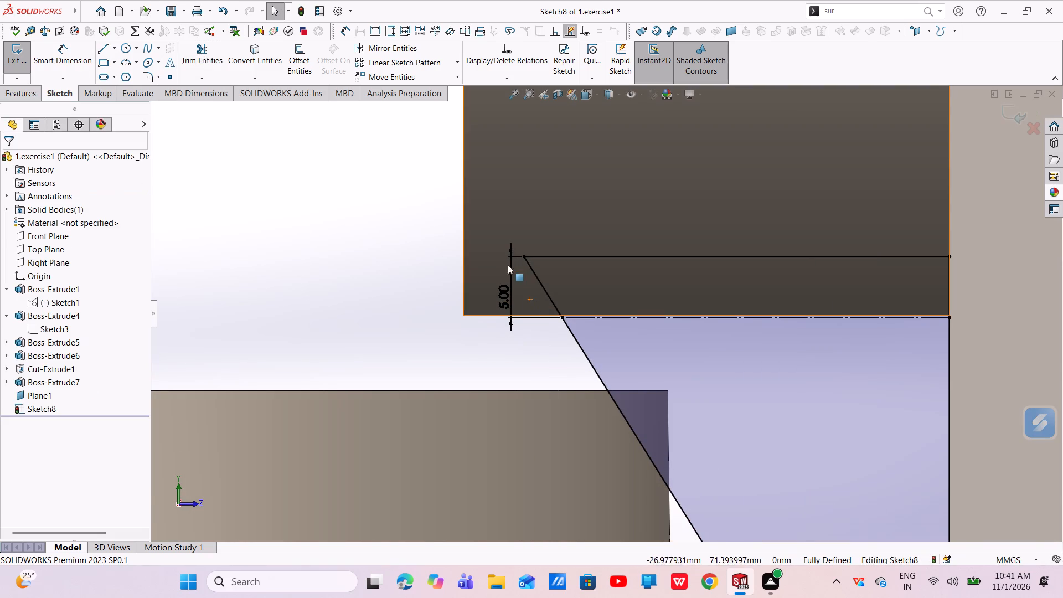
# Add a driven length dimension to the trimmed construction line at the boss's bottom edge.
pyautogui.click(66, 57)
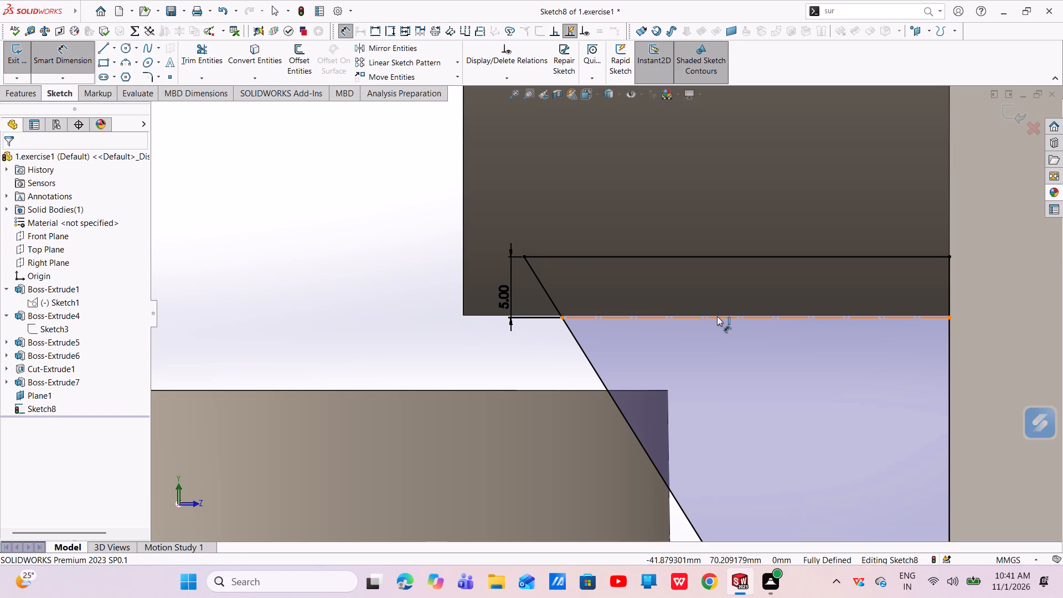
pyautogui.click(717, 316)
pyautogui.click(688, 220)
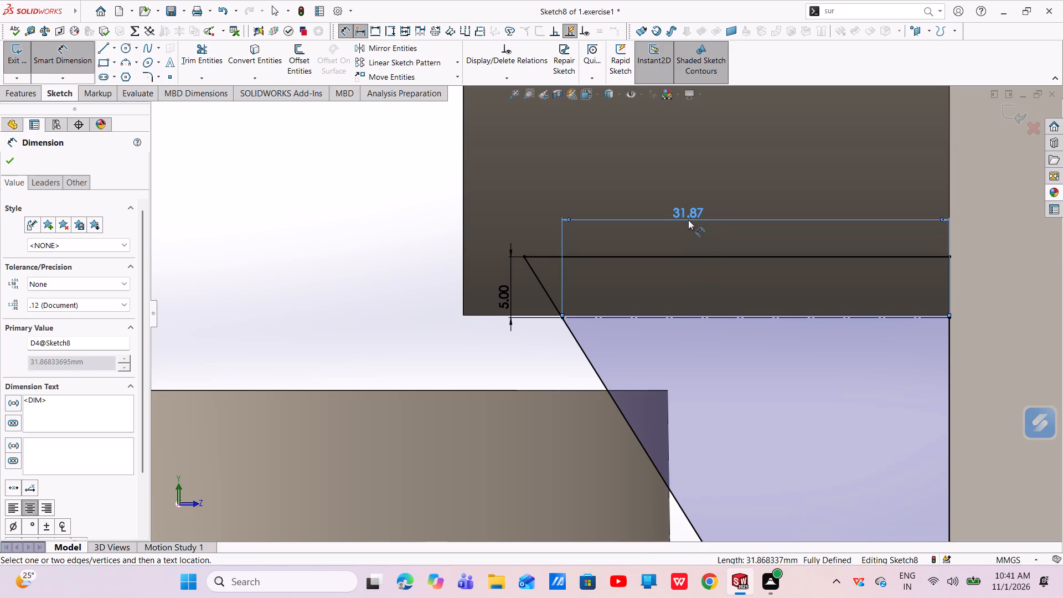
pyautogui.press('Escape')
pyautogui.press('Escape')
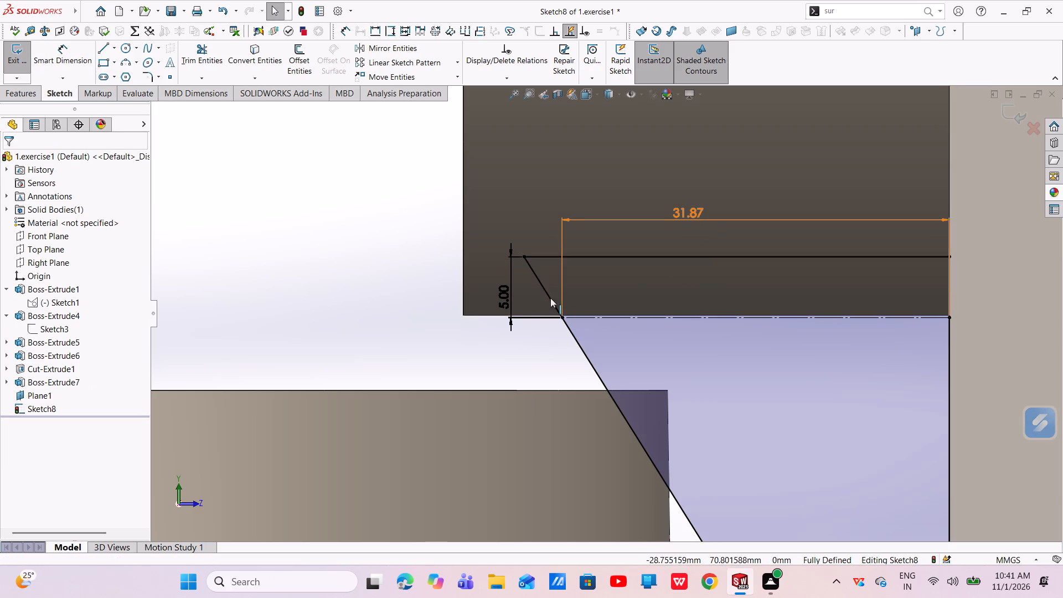
# Delete the coincident relation between the construction line's trimmed endpoint and the second triangle's sloped line.
pyautogui.scroll(3, 582, 320)
pyautogui.scroll(4, 643, 399)
pyautogui.scroll(-3, 656, 395)
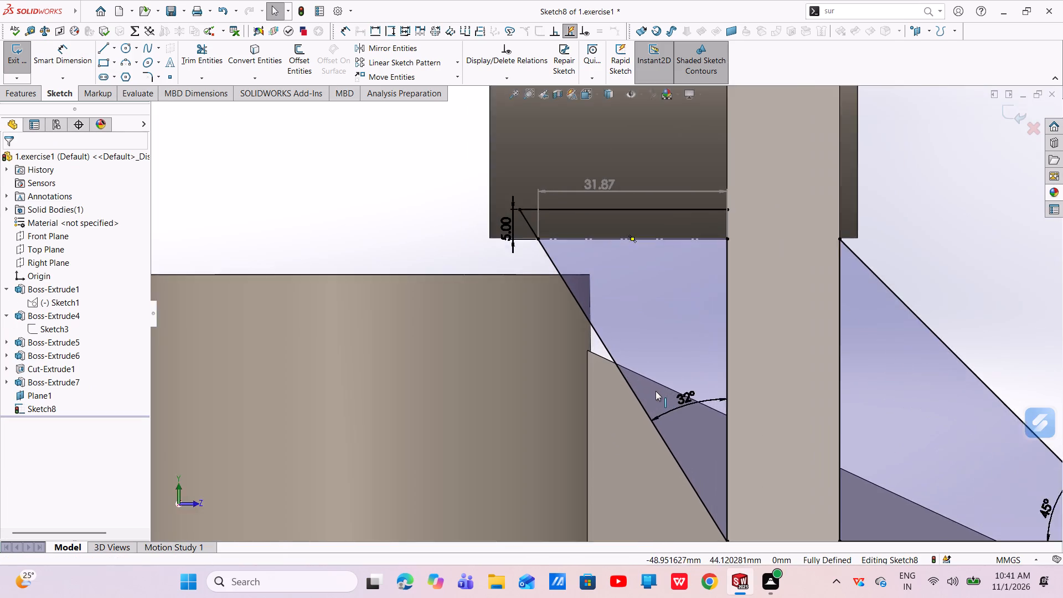
pyautogui.scroll(2, 656, 390)
pyautogui.scroll(-1, 655, 387)
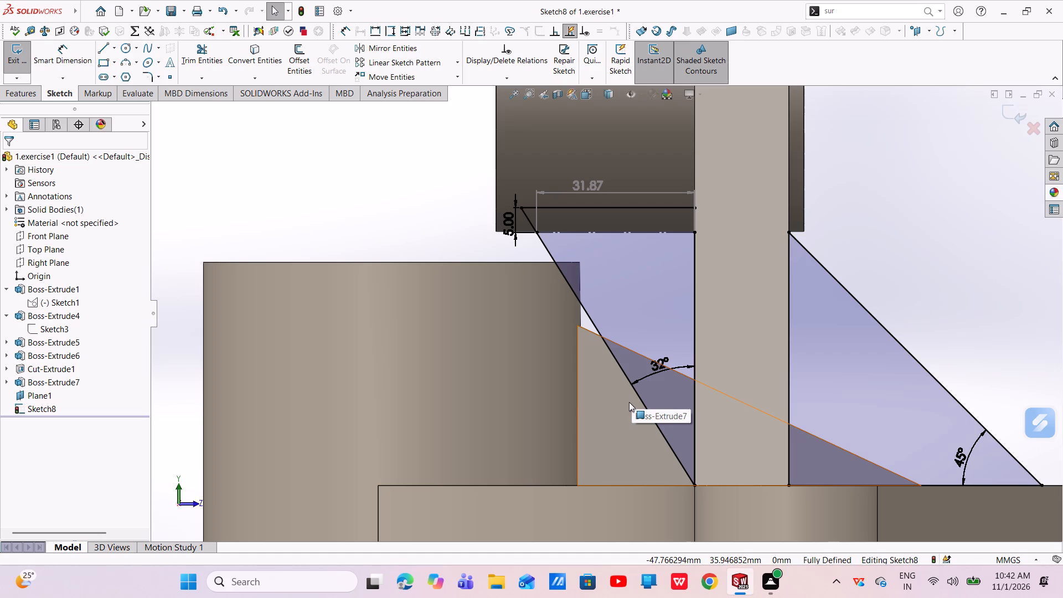
pyautogui.click(599, 234)
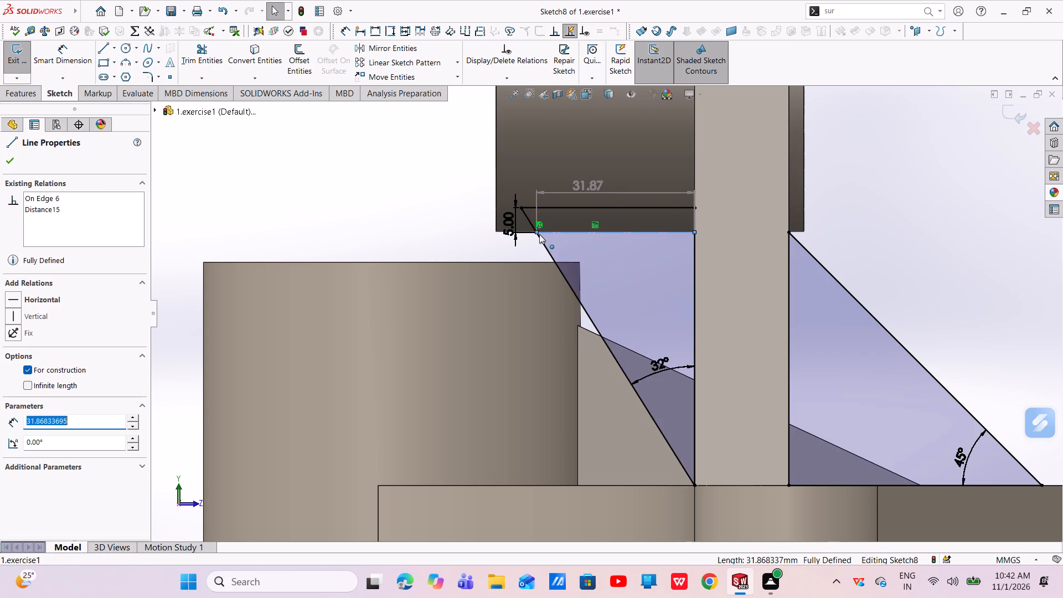
pyautogui.click(538, 226)
pyautogui.rightClick(538, 226)
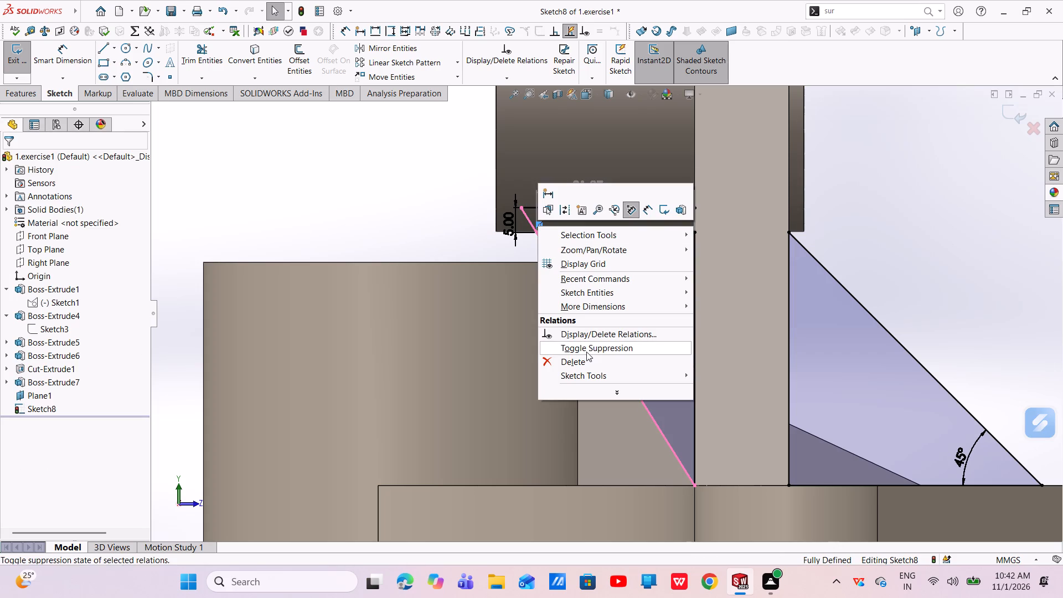
pyautogui.click(585, 358)
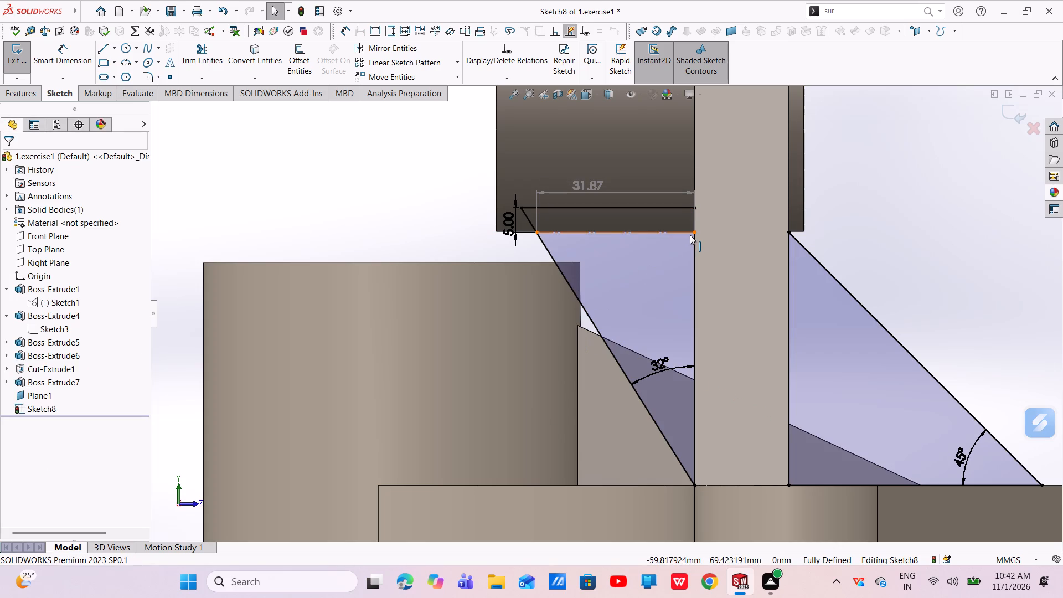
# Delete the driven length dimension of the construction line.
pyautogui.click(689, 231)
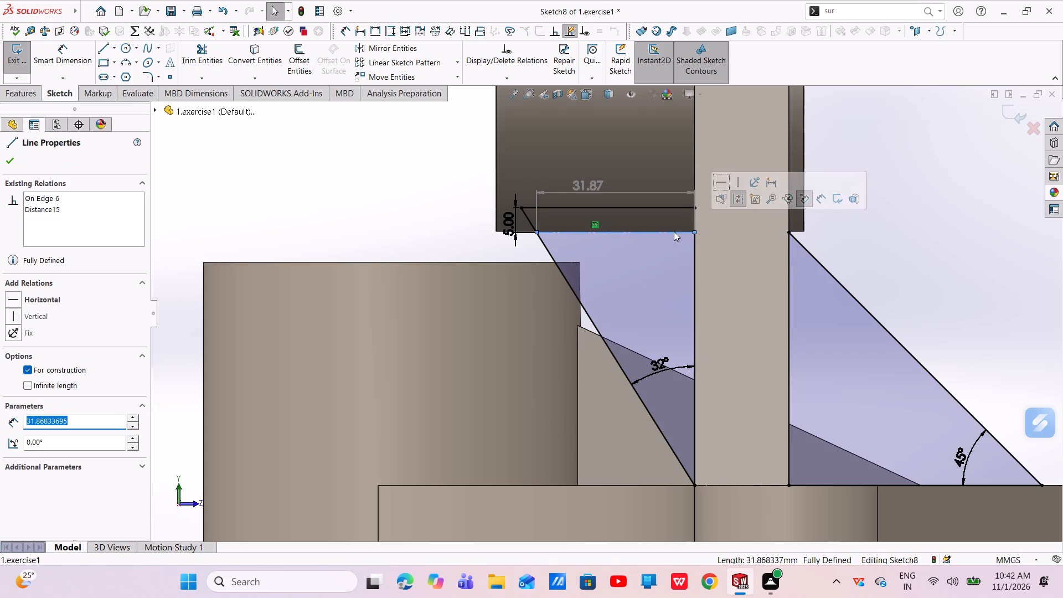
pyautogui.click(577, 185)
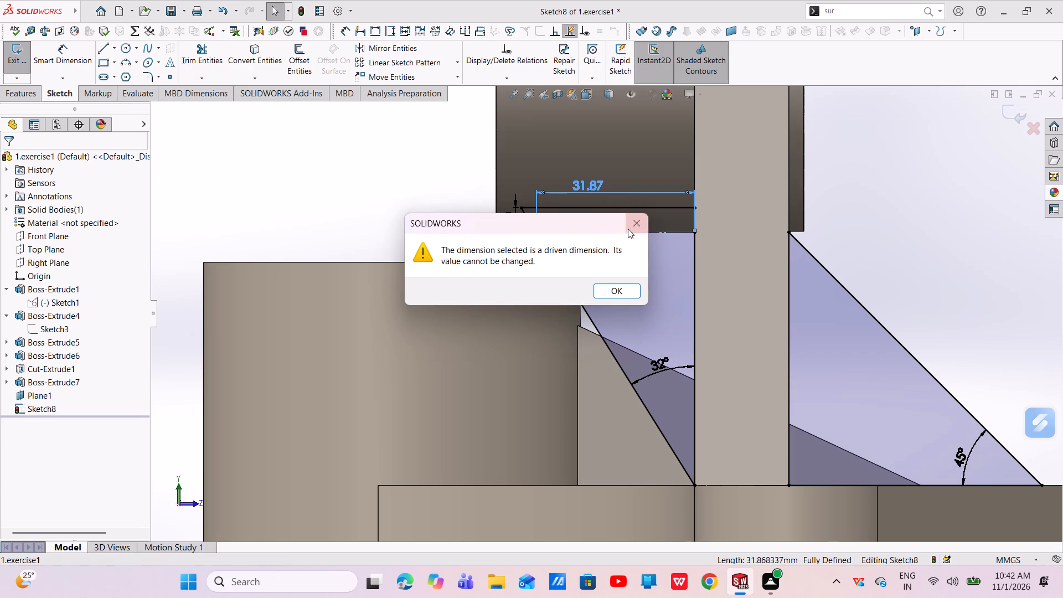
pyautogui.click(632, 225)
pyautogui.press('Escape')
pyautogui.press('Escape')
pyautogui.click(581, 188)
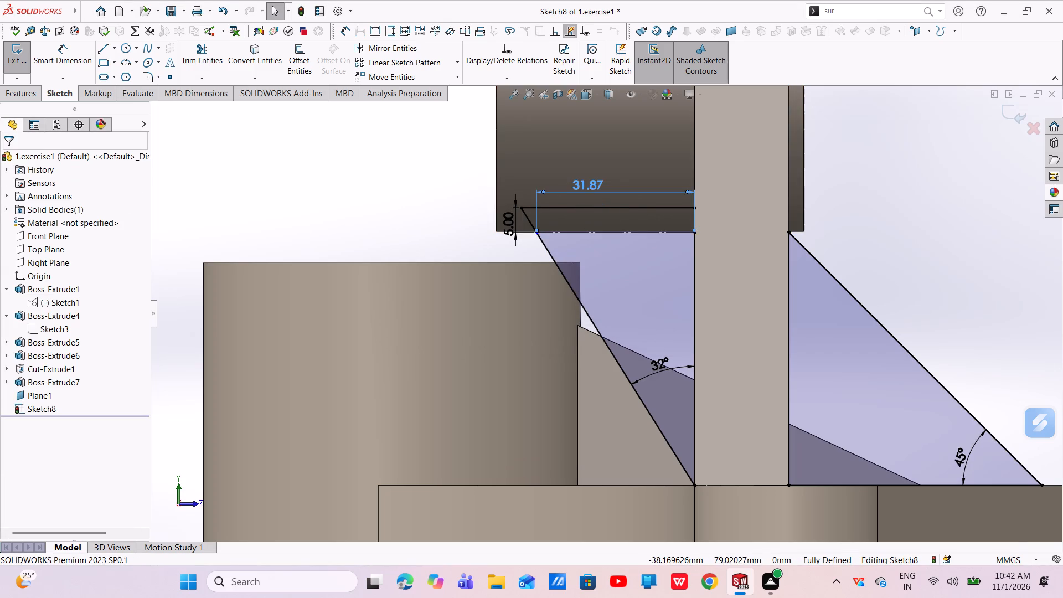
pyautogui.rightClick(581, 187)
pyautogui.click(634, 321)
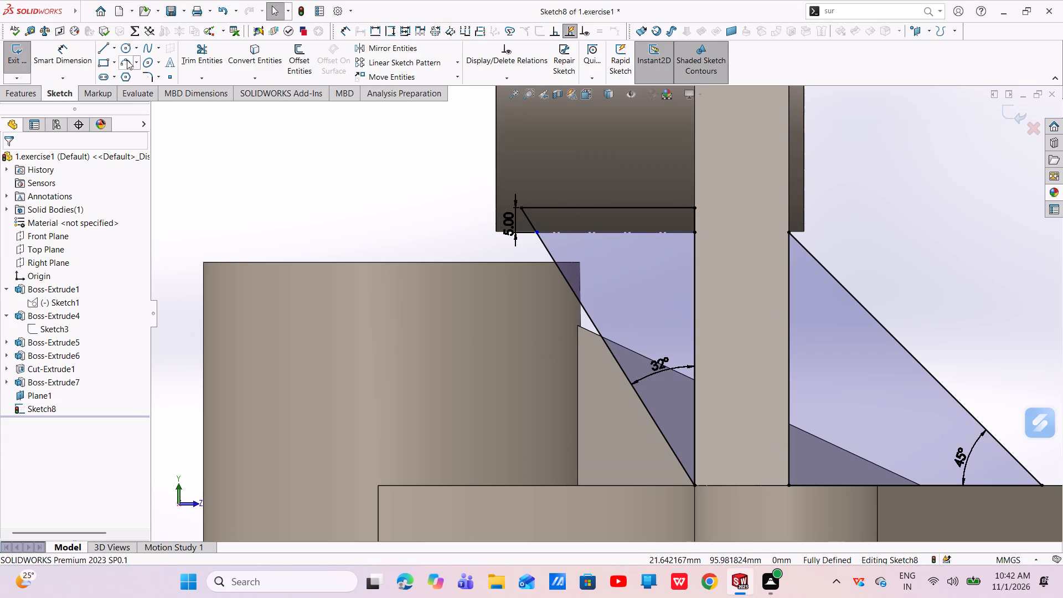
# Dimension the construction line at the boss's bottom edge to a length of 32 mm.
pyautogui.click(81, 60)
pyautogui.click(634, 231)
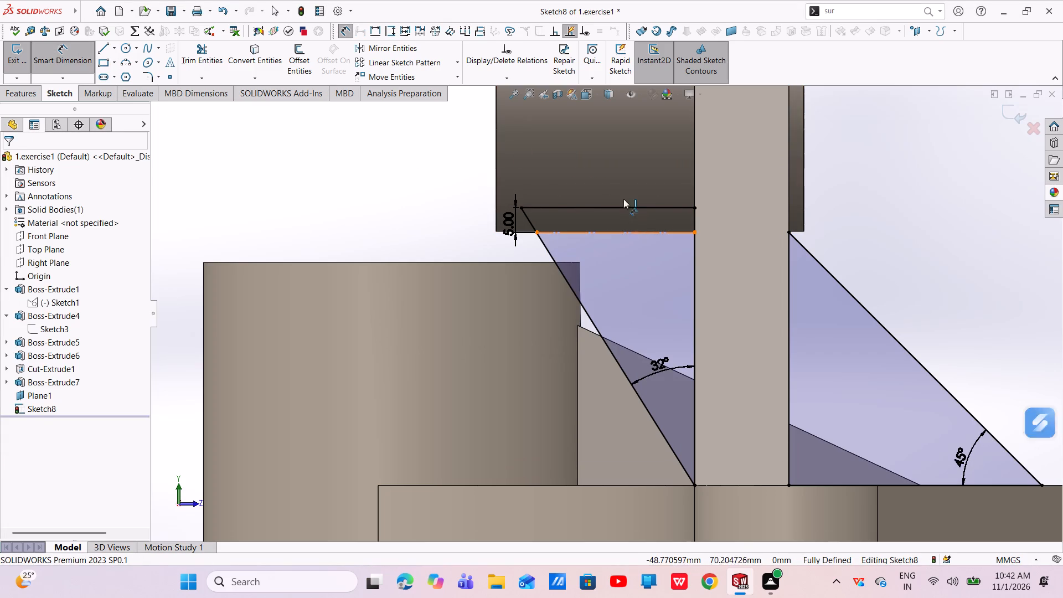
pyautogui.click(618, 179)
pyautogui.press('BackSpace')
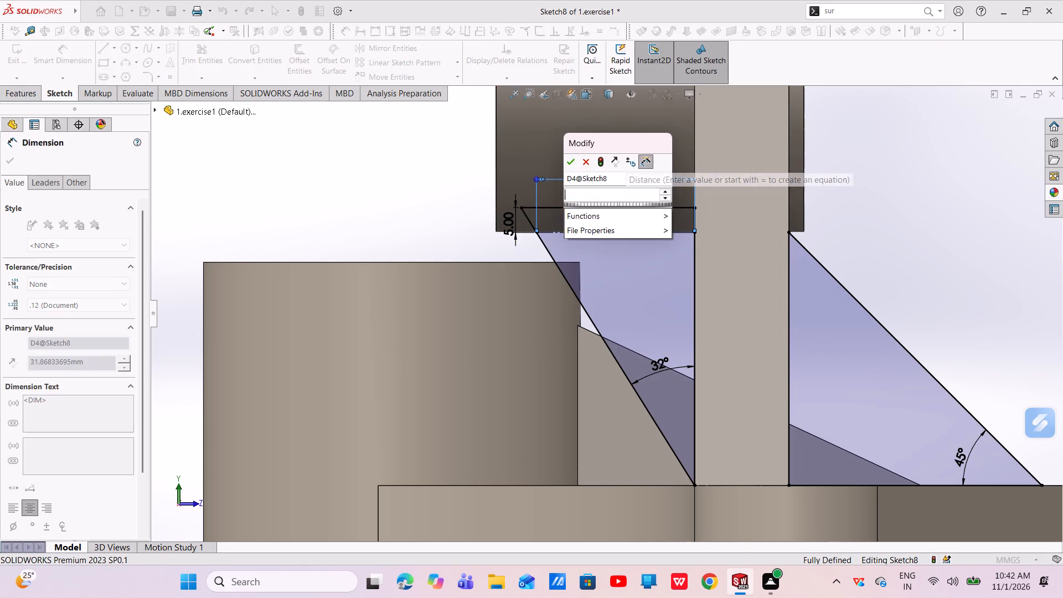
pyautogui.write('32')
pyautogui.press('Return')
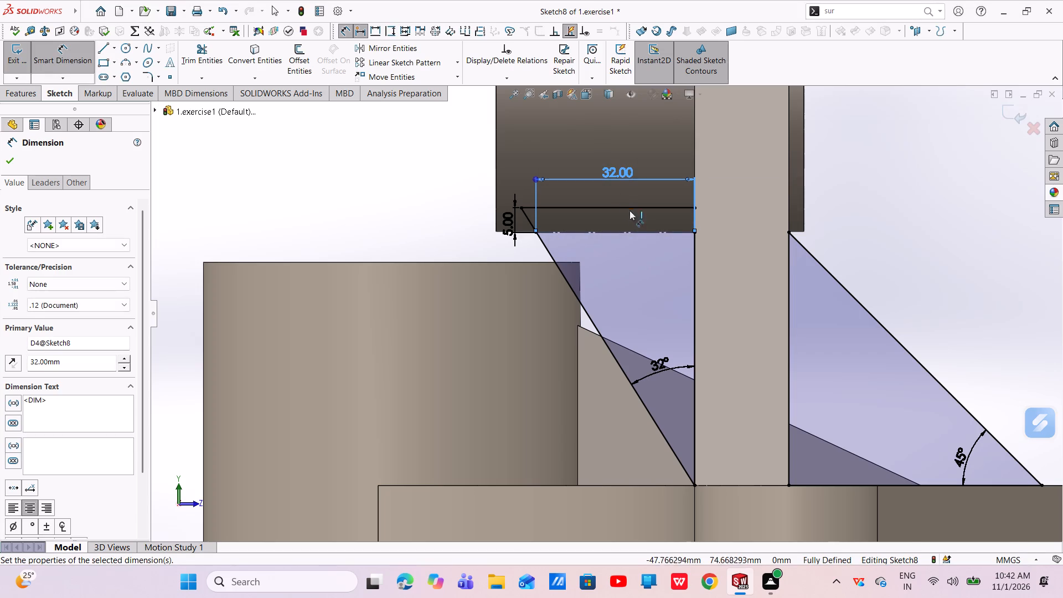
pyautogui.press('Escape')
pyautogui.press('Escape')
# Extrude both triangular rib profiles 13 mm with the Mid Plane end condition and merged result.
pyautogui.scroll(2, 638, 279)
pyautogui.moveTo(644, 274); pyautogui.dragTo(675, 346, button='middle')
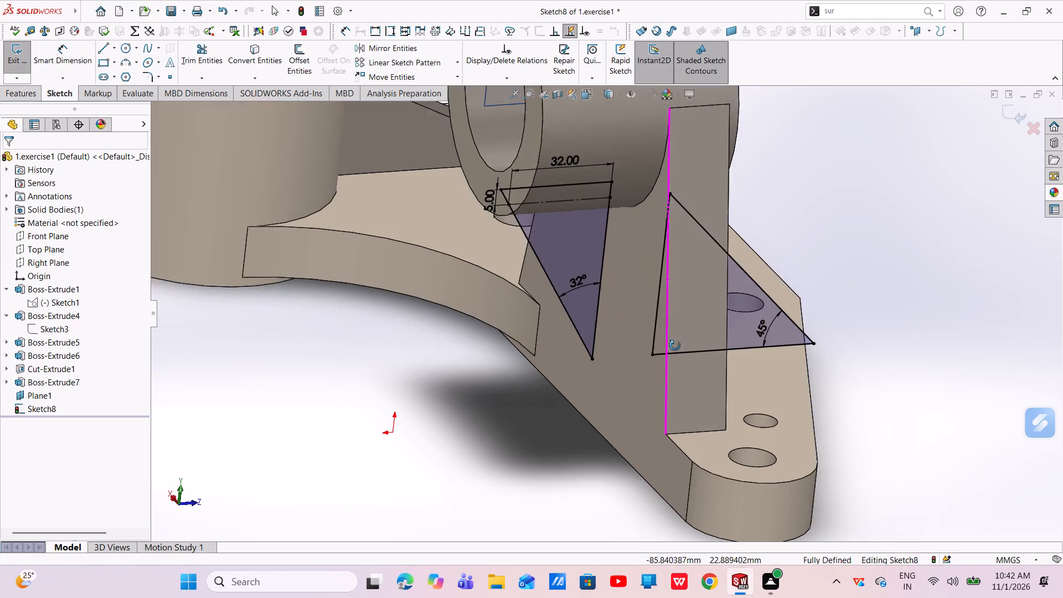
pyautogui.moveTo(675, 346); pyautogui.dragTo(679, 352, button='middle')
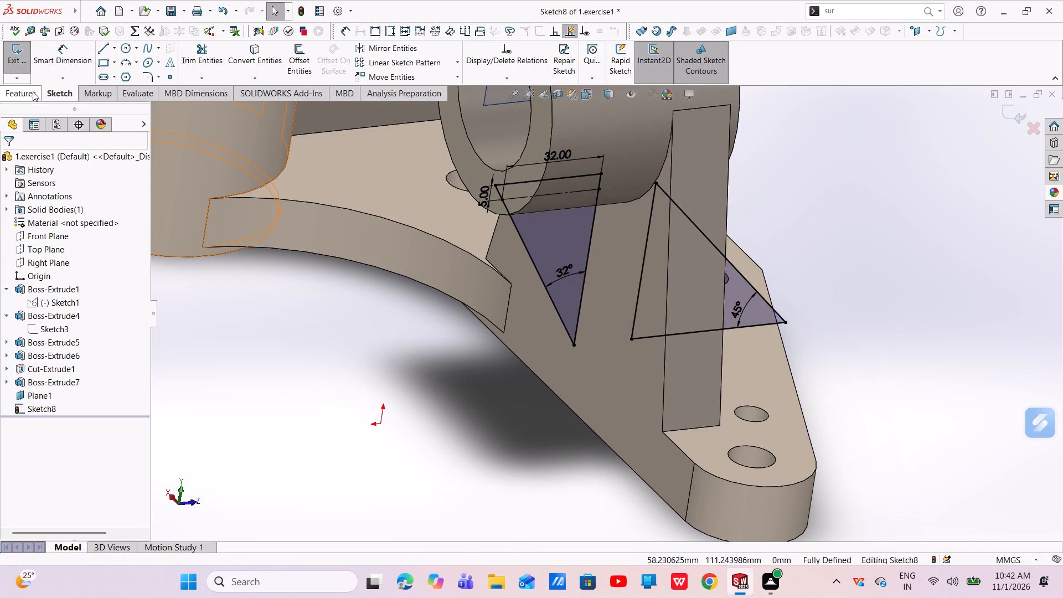
pyautogui.click(33, 91)
pyautogui.click(29, 64)
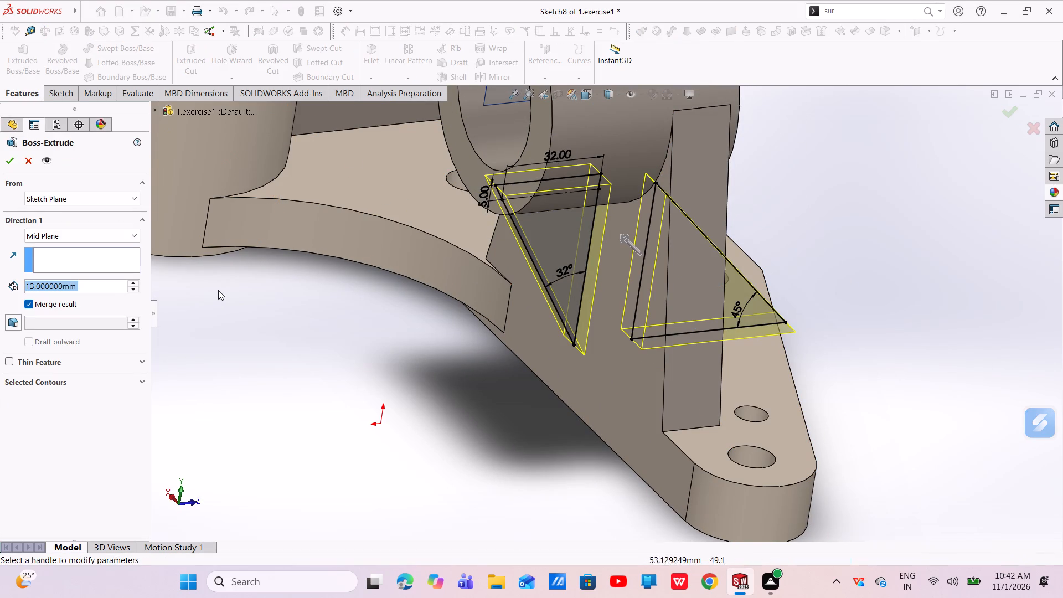
pyautogui.click(9, 166)
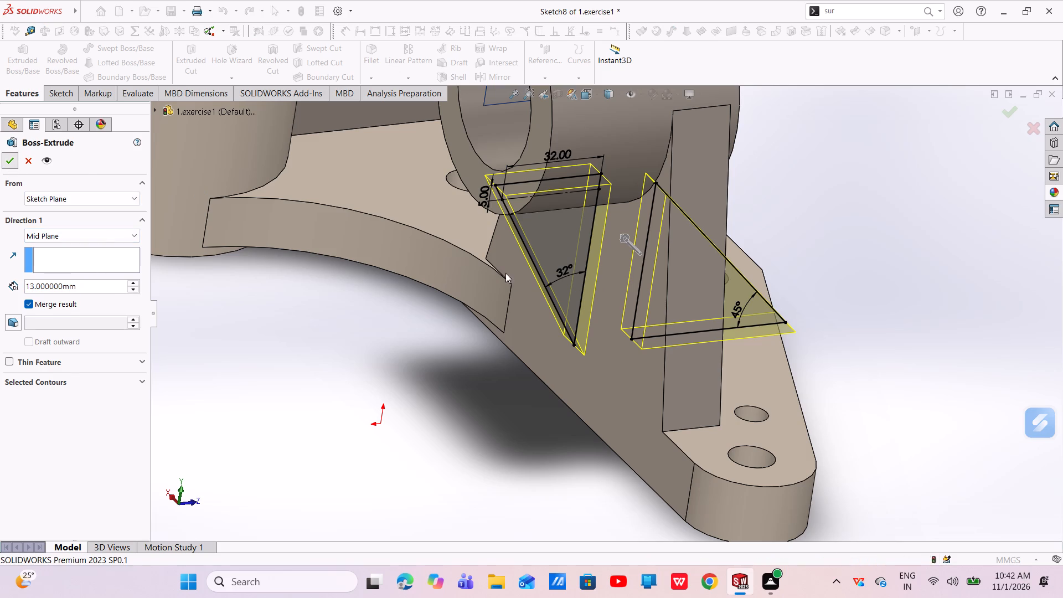
# Examine from several angles how the two new triangular ribs meet the upright, the cylindrical boss and the base plate.
pyautogui.scroll(-2, 594, 272)
pyautogui.moveTo(594, 278); pyautogui.dragTo(662, 201, button='middle')
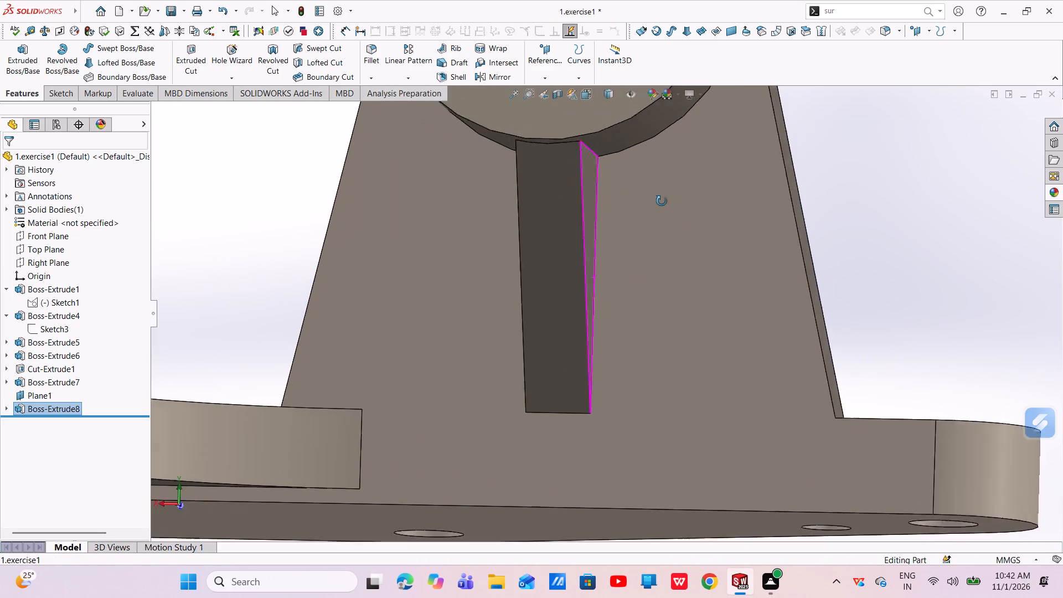
pyautogui.moveTo(662, 201); pyautogui.dragTo(615, 358, button='middle')
pyautogui.scroll(4, 647, 332)
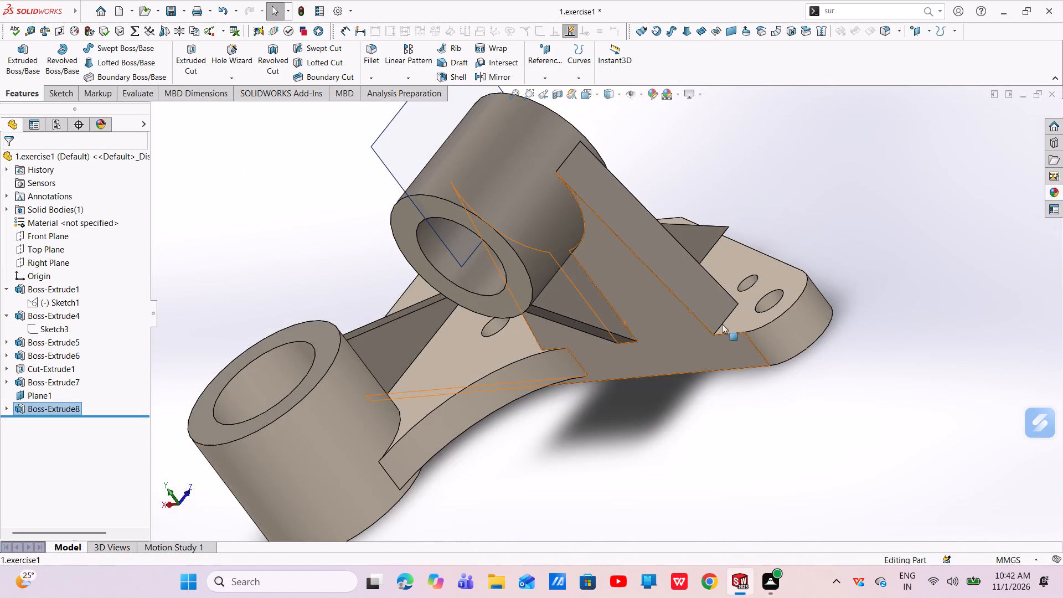
pyautogui.moveTo(719, 324); pyautogui.dragTo(679, 410, button='middle')
pyautogui.scroll(-5, 840, 174)
pyautogui.moveTo(693, 315); pyautogui.dragTo(707, 321, button='middle')
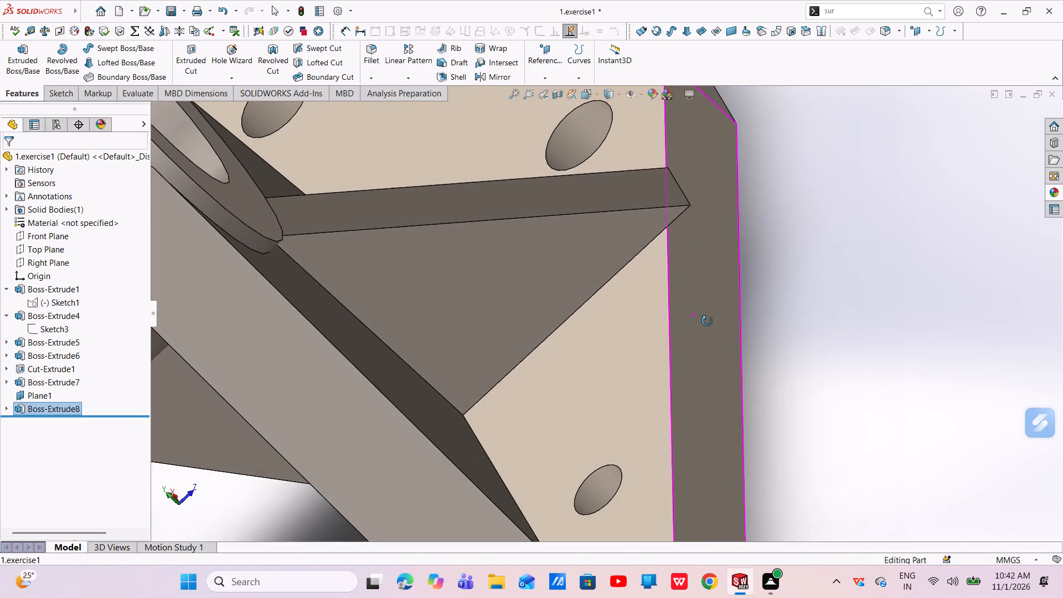
pyautogui.moveTo(707, 321); pyautogui.dragTo(727, 383, button='middle')
pyautogui.scroll(4, 719, 398)
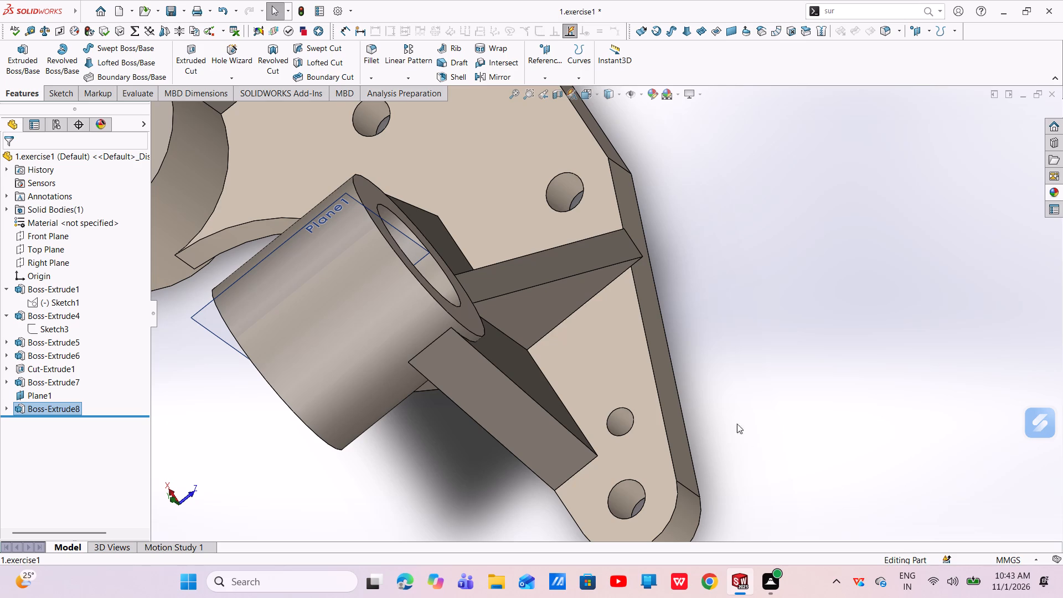
# In Sketch8, set the base angle of the triangular rib profile on the upright's side away from the vertical boss to 49°.
pyautogui.click(528, 311)
pyautogui.click(576, 257)
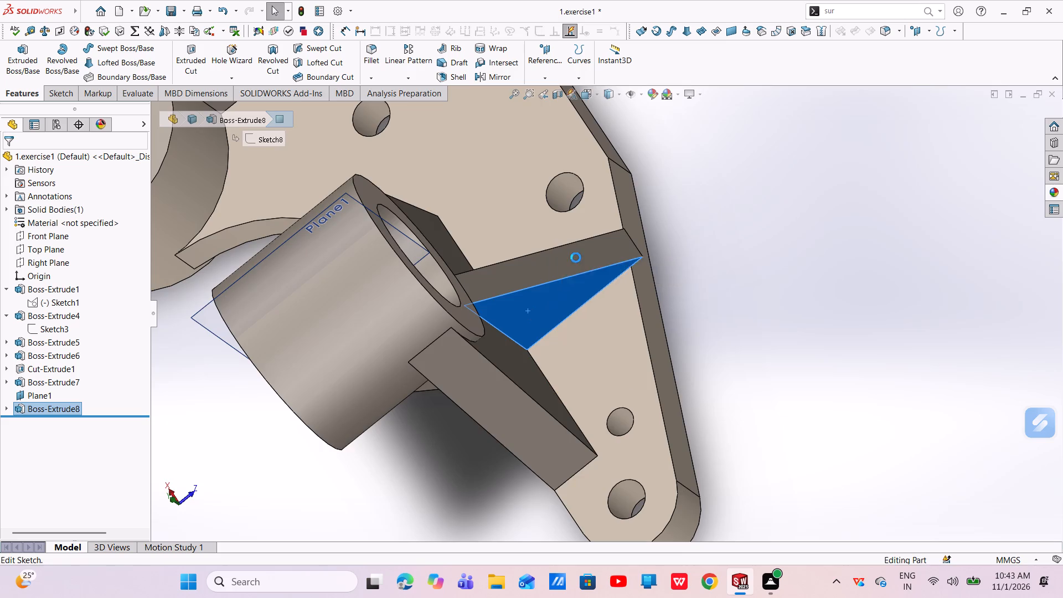
pyautogui.scroll(-4, 484, 438)
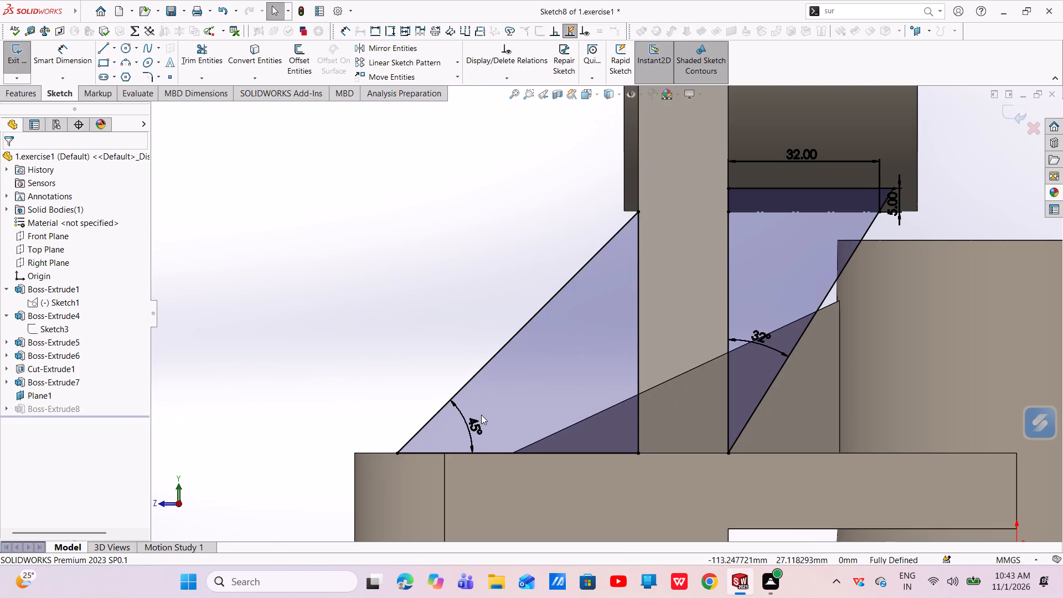
pyautogui.doubleClick(473, 428)
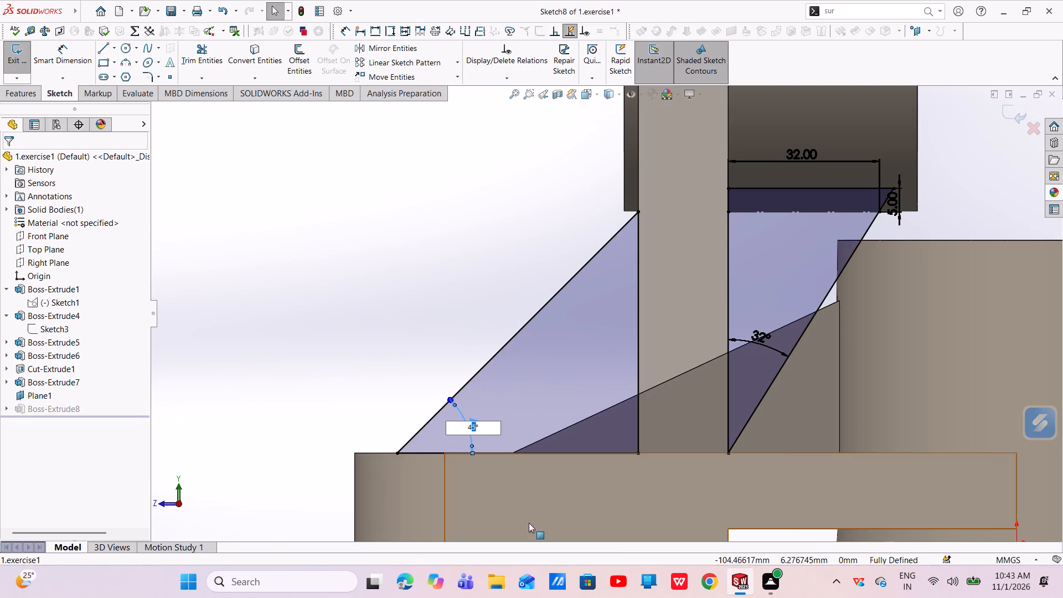
pyautogui.press('Up')
pyautogui.press('Up')
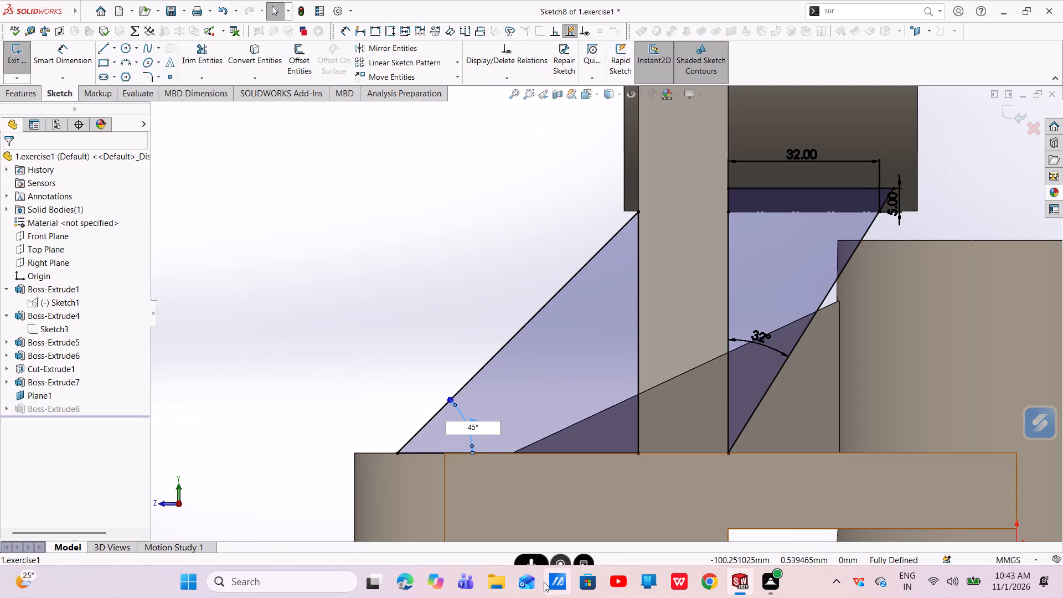
pyautogui.press('Right')
pyautogui.press('Right')
pyautogui.press('BackSpace')
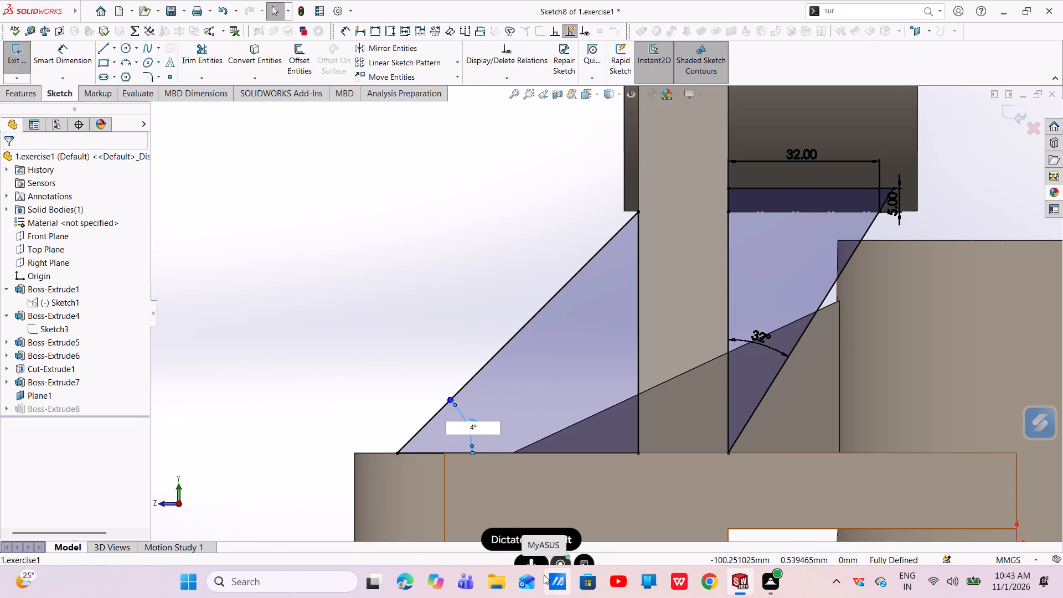
pyautogui.press('9')
pyautogui.press('Return')
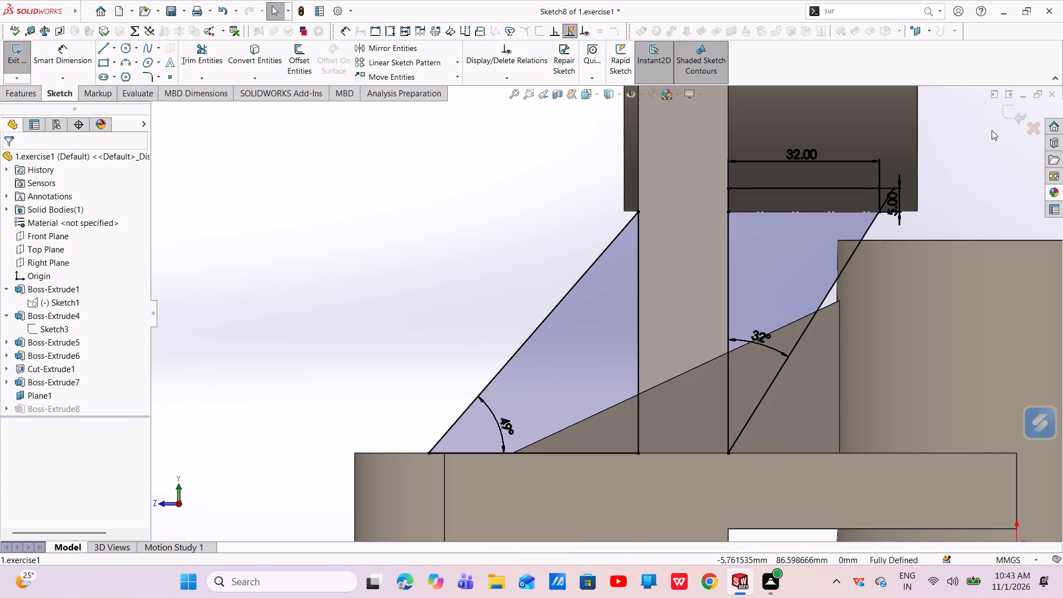
pyautogui.click(1009, 111)
# Start a sketch on the base plate's top face and draw a circle about 25 mm in diameter centred on the hole in the narrow rounded end.
pyautogui.scroll(3, 805, 360)
pyautogui.moveTo(731, 361); pyautogui.dragTo(734, 367, button='middle')
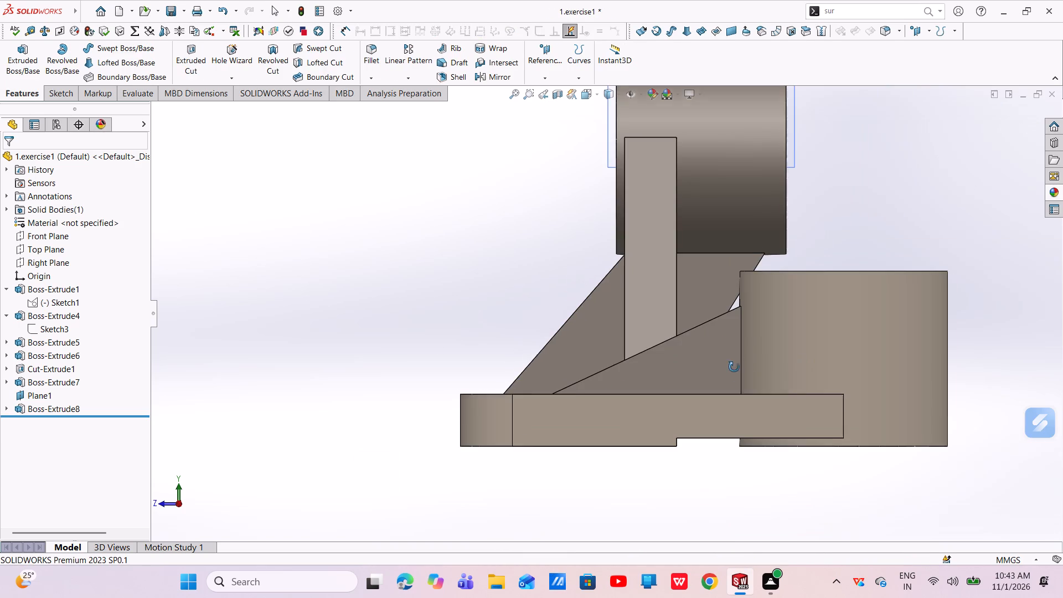
pyautogui.moveTo(734, 367); pyautogui.dragTo(744, 435, button='middle')
pyautogui.moveTo(703, 372); pyautogui.dragTo(680, 375, button='middle')
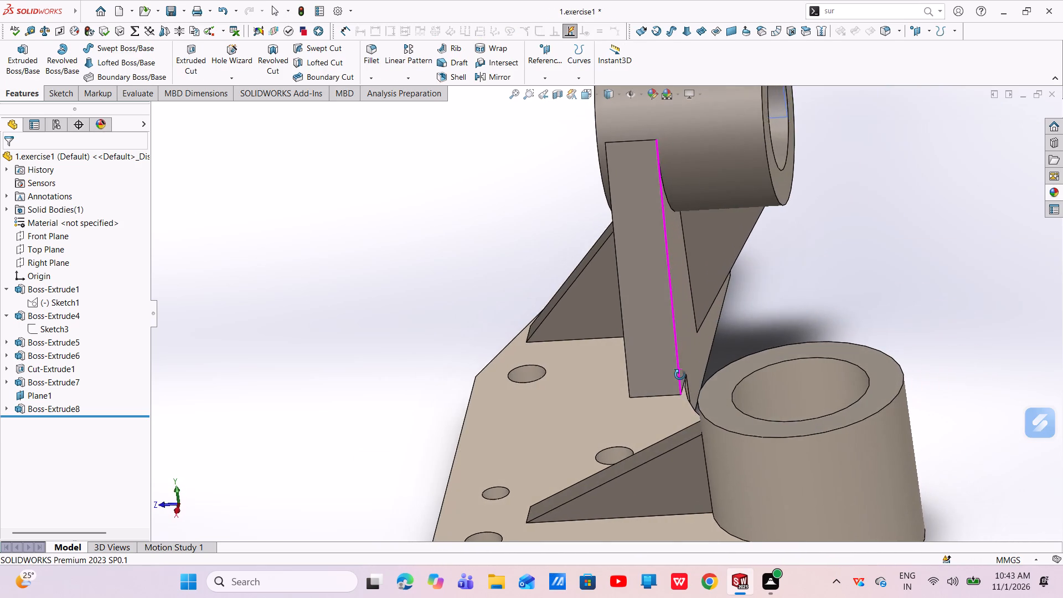
pyautogui.moveTo(680, 375); pyautogui.dragTo(704, 388, button='middle')
pyautogui.click(803, 327)
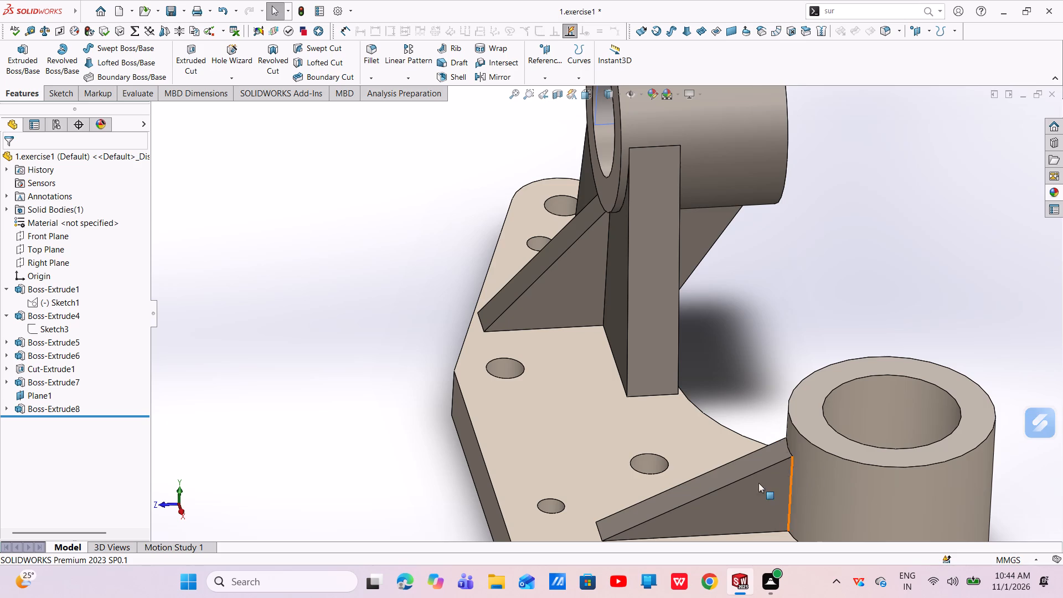
pyautogui.scroll(2, 677, 475)
pyautogui.moveTo(668, 411); pyautogui.dragTo(681, 478, button='middle')
pyautogui.scroll(1, 667, 413)
pyautogui.click(578, 395)
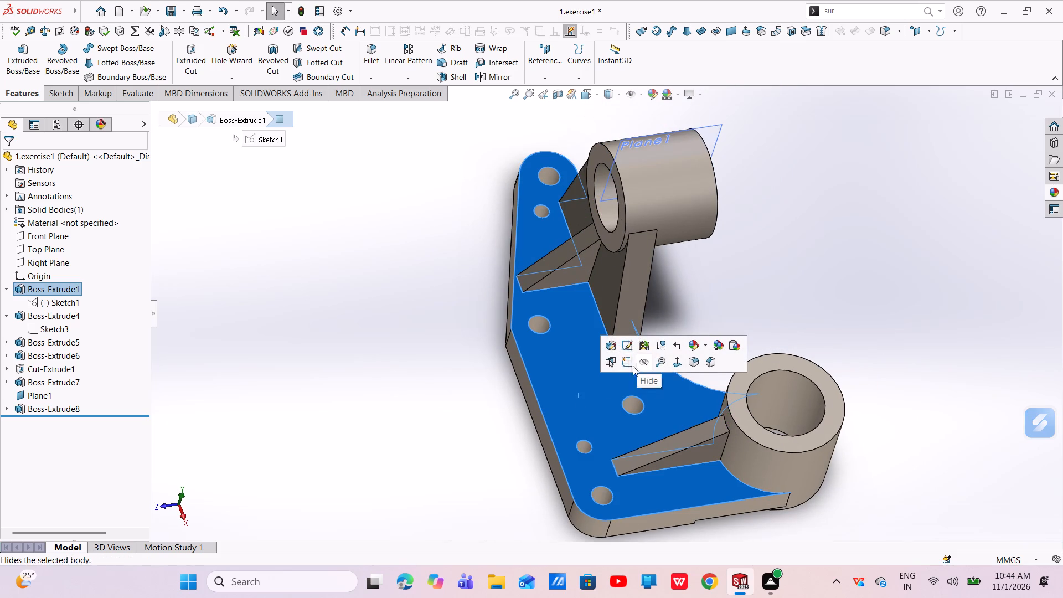
pyautogui.click(627, 365)
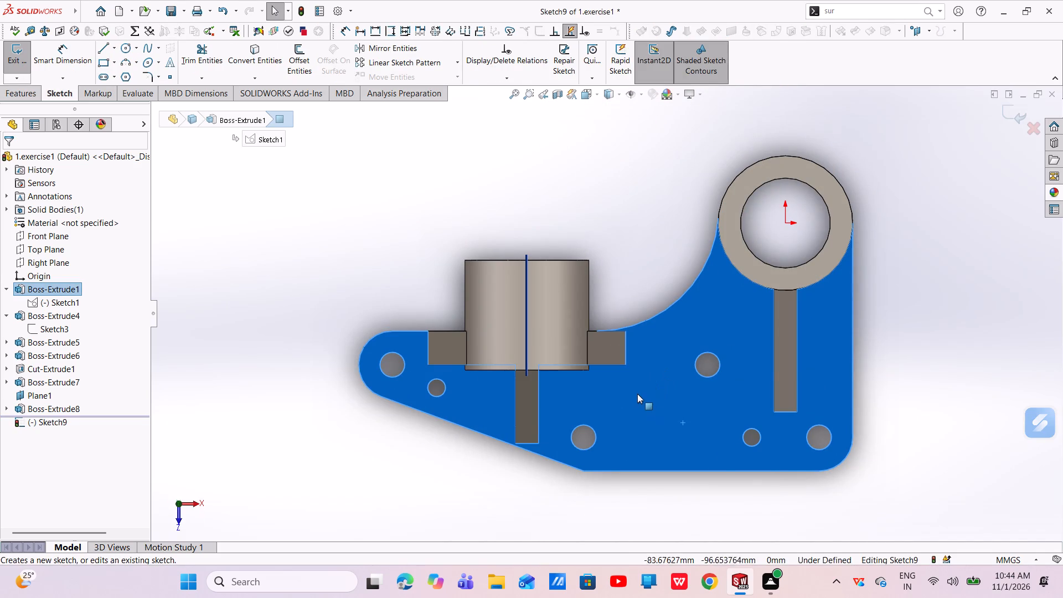
pyautogui.press('Escape')
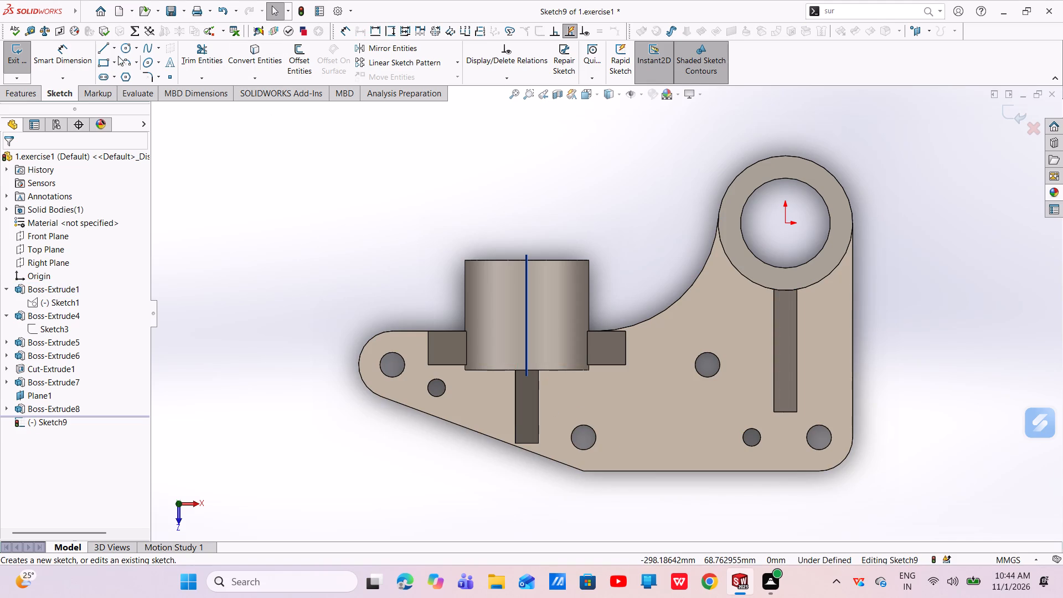
pyautogui.click(127, 48)
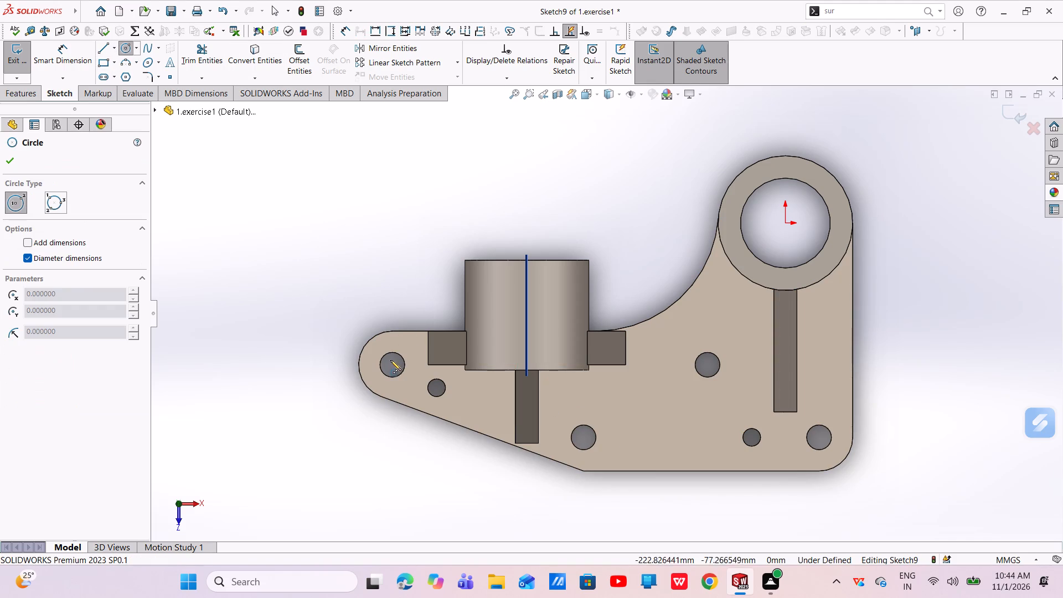
pyautogui.moveTo(395, 366); pyautogui.dragTo(407, 380)
pyautogui.rightClick(407, 381)
pyautogui.click(414, 384)
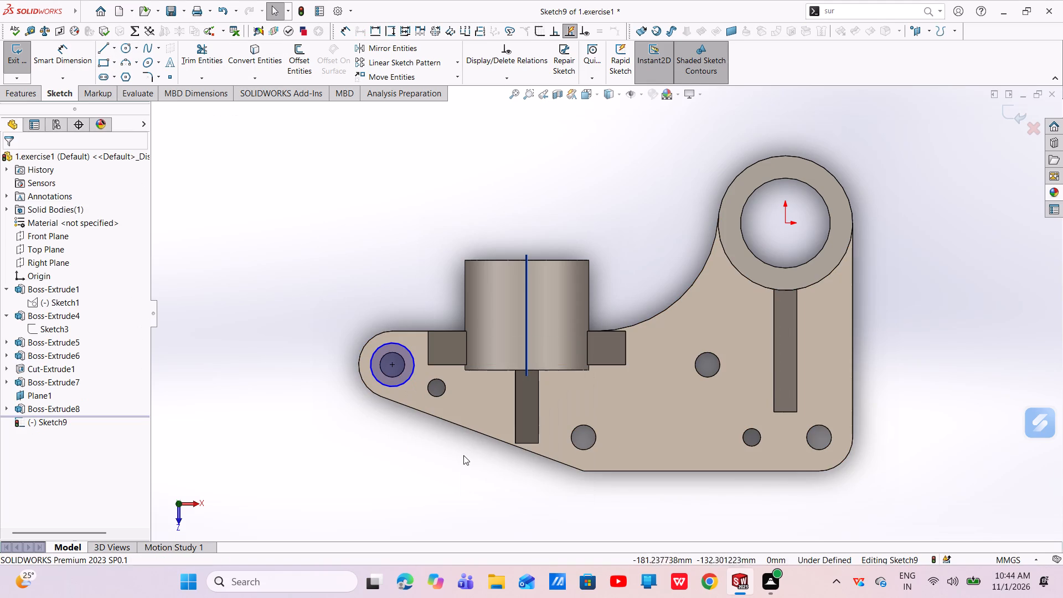
# Draw circles about 27, 30 and 27 mm in diameter centred on the lower-edge, middle and rounded-corner large holes of the plate, respectively.
pyautogui.click(126, 47)
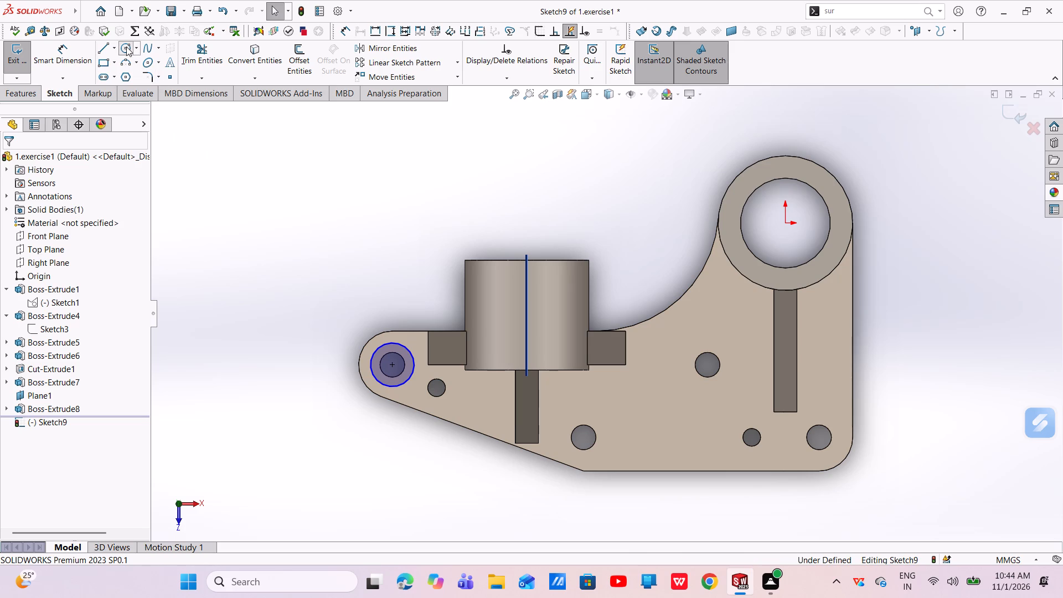
pyautogui.moveTo(583, 437); pyautogui.dragTo(593, 453)
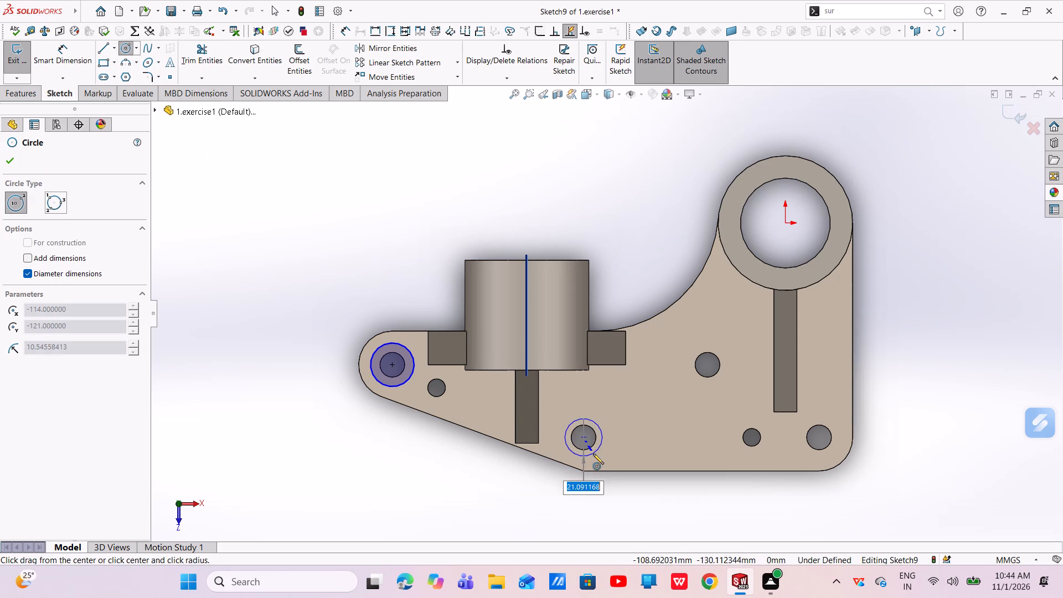
pyautogui.moveTo(593, 453); pyautogui.dragTo(595, 458)
pyautogui.rightClick(595, 458)
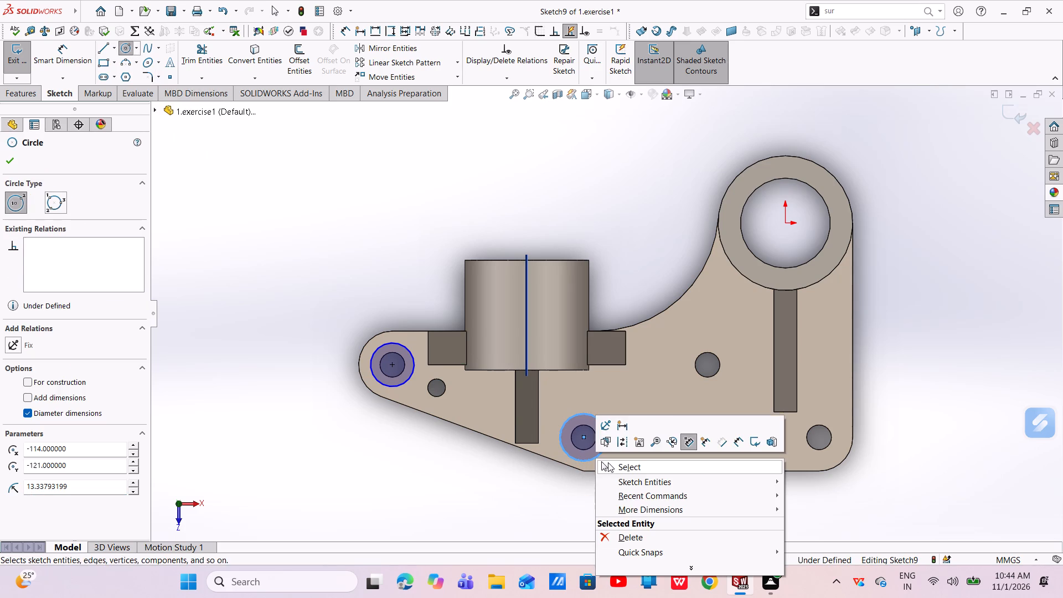
pyautogui.click(608, 462)
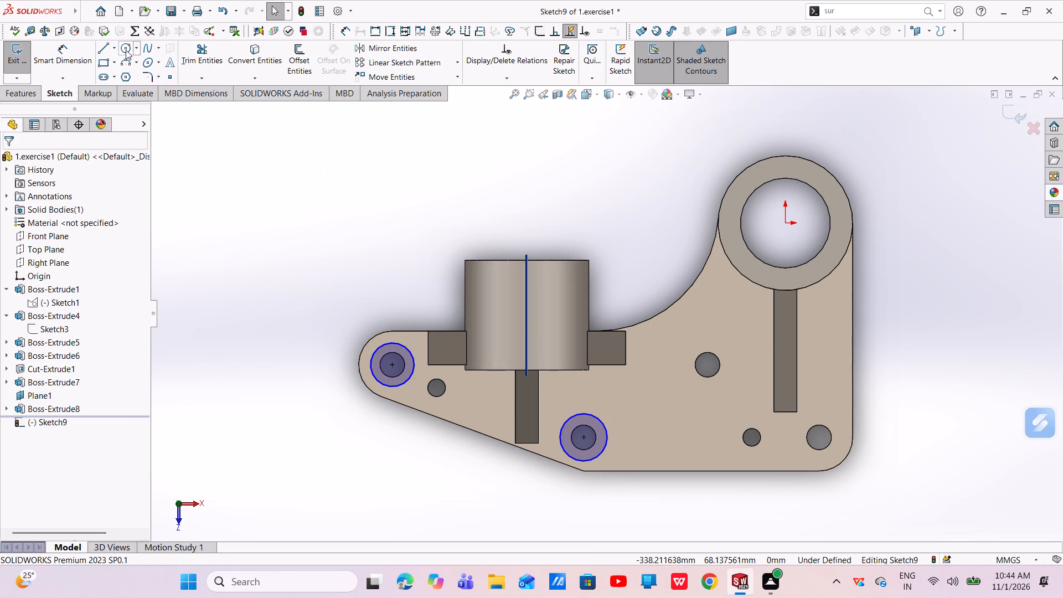
pyautogui.click(126, 50)
pyautogui.moveTo(708, 367); pyautogui.dragTo(719, 387)
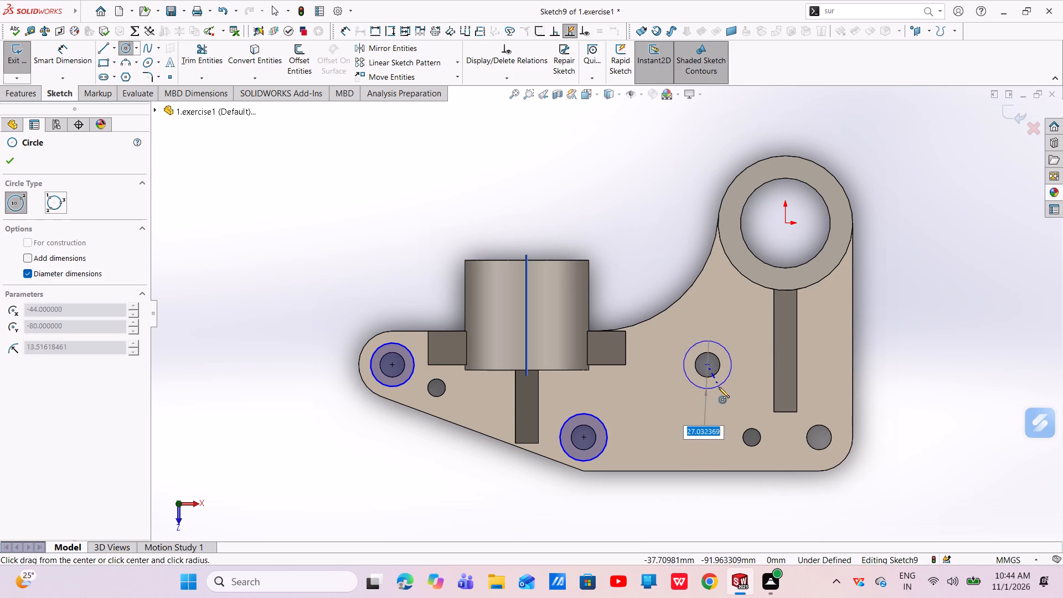
pyautogui.moveTo(719, 387); pyautogui.dragTo(719, 389)
pyautogui.rightClick(719, 389)
pyautogui.click(735, 402)
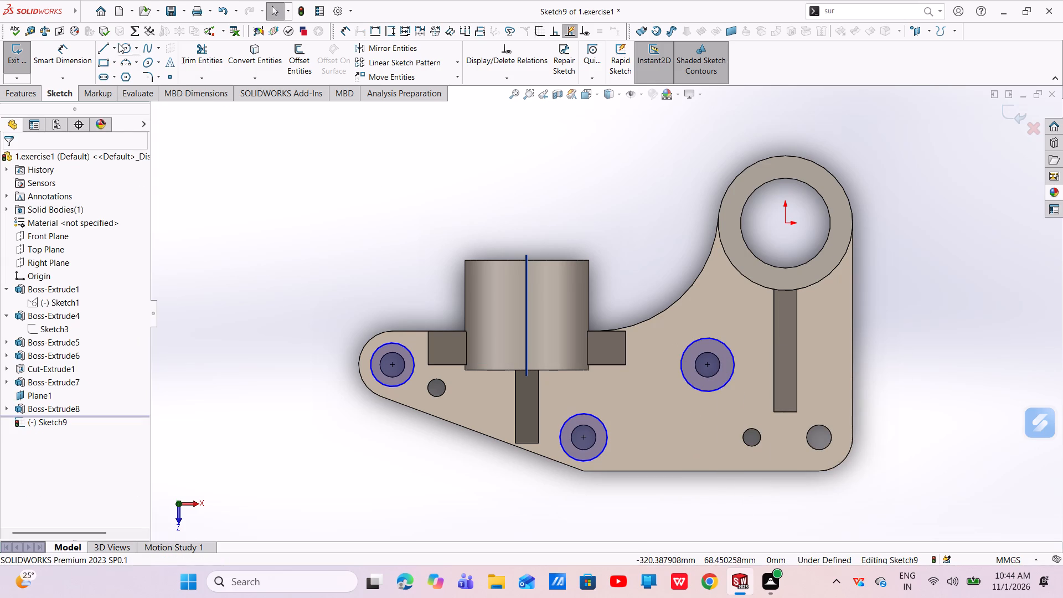
pyautogui.click(121, 46)
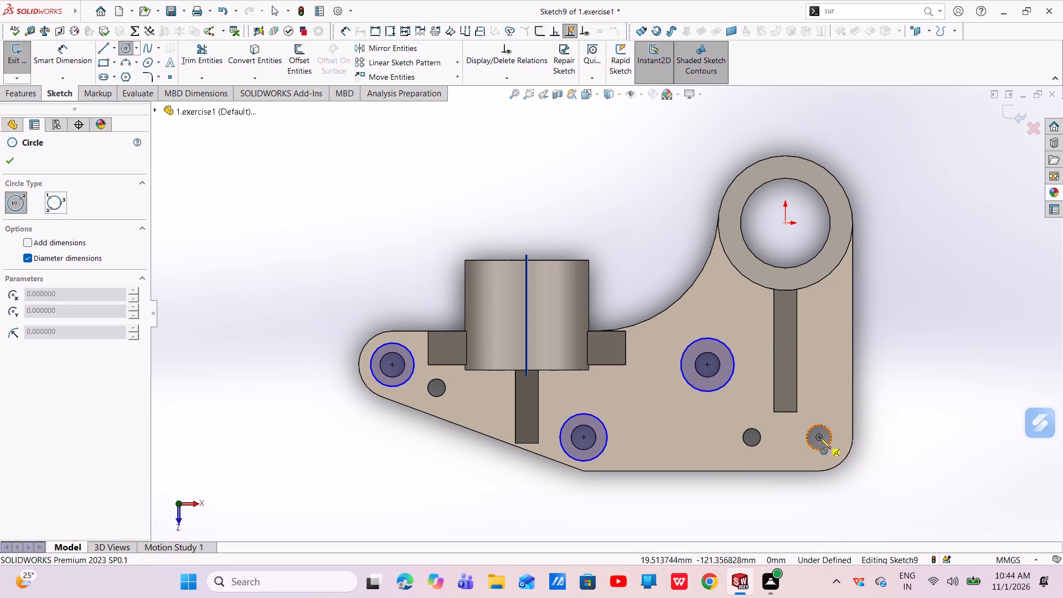
pyautogui.moveTo(820, 438); pyautogui.dragTo(830, 458)
pyautogui.rightClick(830, 459)
pyautogui.click(854, 471)
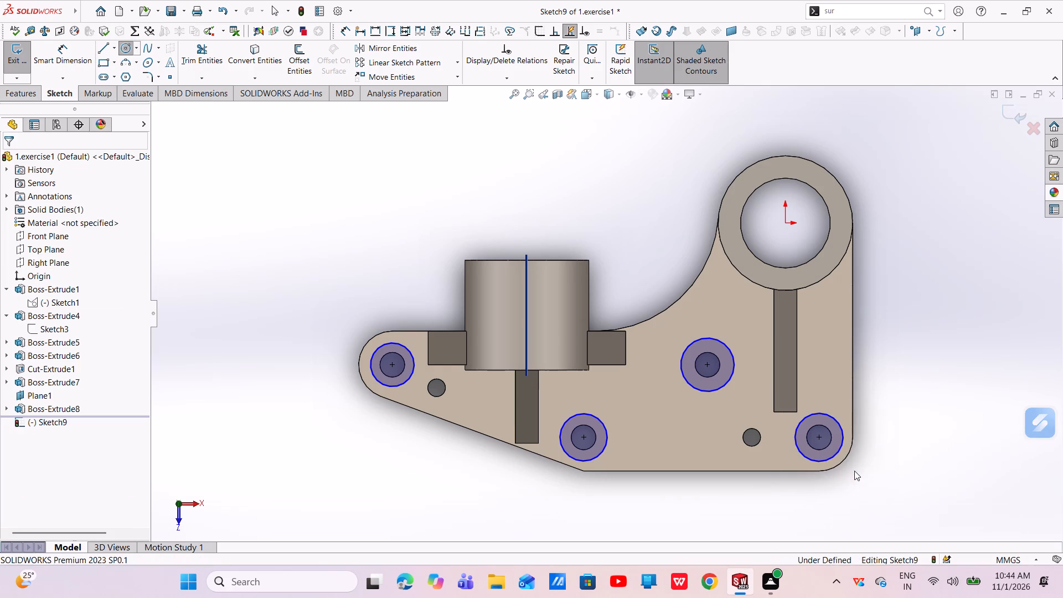
# Make the four circles around the plate's large holes equal in size.
pyautogui.click(400, 386)
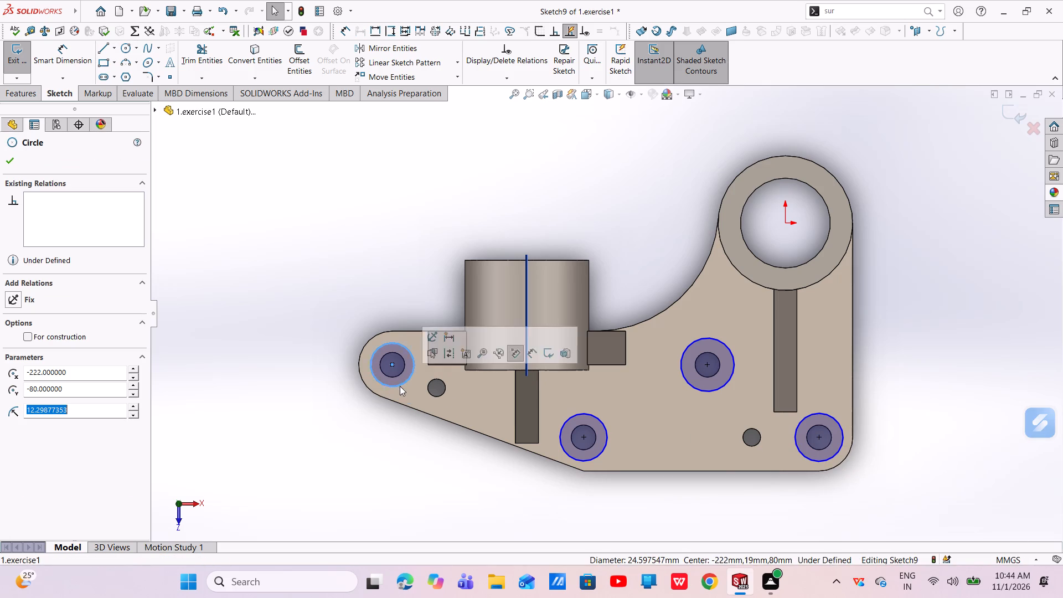
pyautogui.keyDown('ctrl'); pyautogui.click(575, 456); pyautogui.keyUp('ctrl')
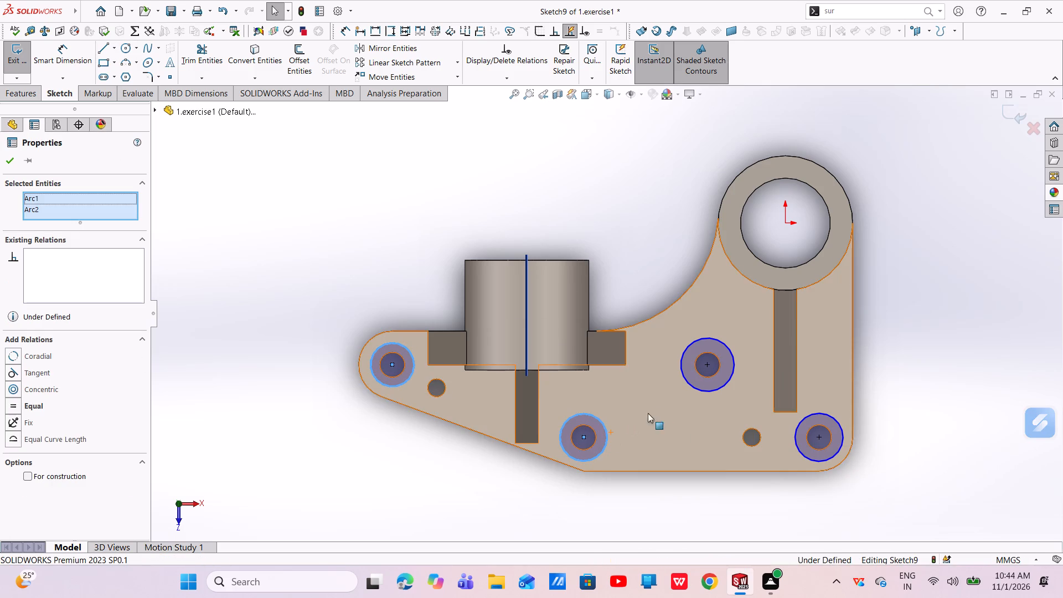
pyautogui.keyDown('ctrl'); pyautogui.click(693, 384); pyautogui.keyUp('ctrl')
pyautogui.keyDown('ctrl'); pyautogui.click(795, 445); pyautogui.keyUp('ctrl')
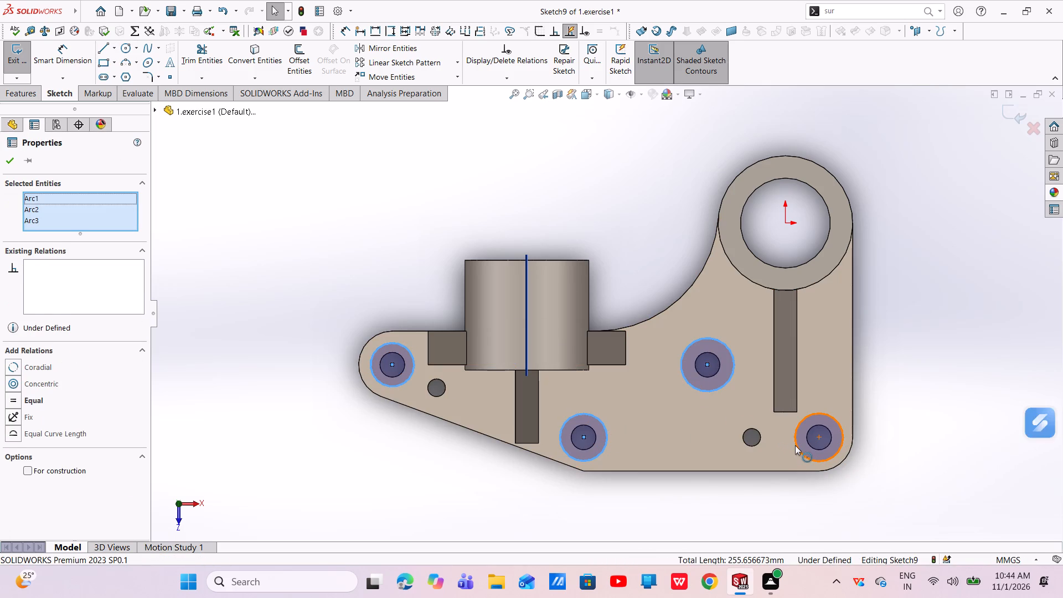
pyautogui.click(861, 396)
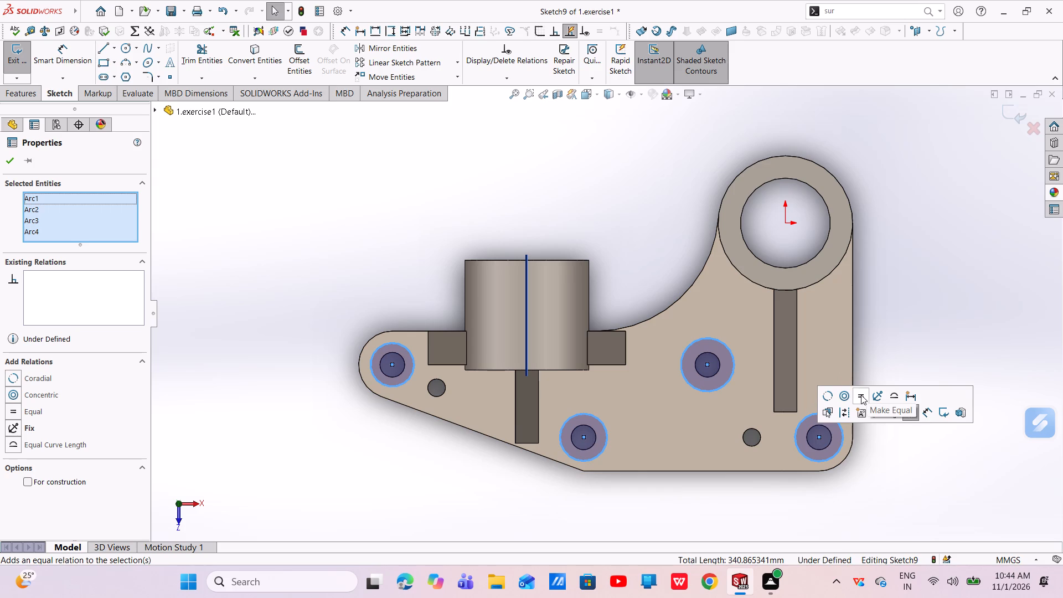
pyautogui.press('Escape')
pyautogui.press('Escape')
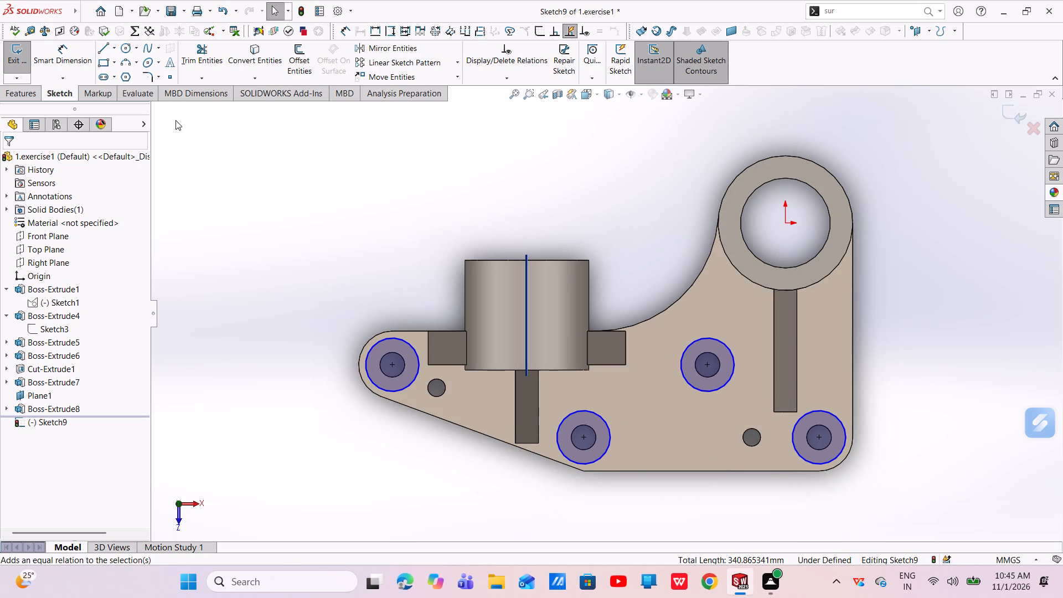
# Dimension the diameter of the circle at the plate's narrow rounded end to 24 mm.
pyautogui.click(71, 51)
pyautogui.click(383, 342)
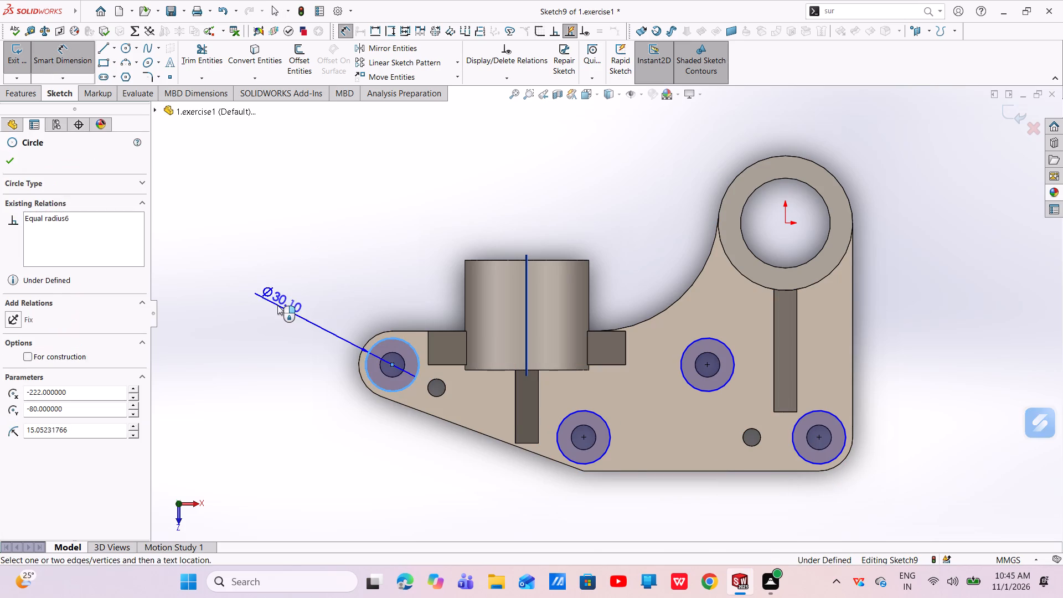
pyautogui.click(277, 305)
pyautogui.press('BackSpace')
pyautogui.press('2')
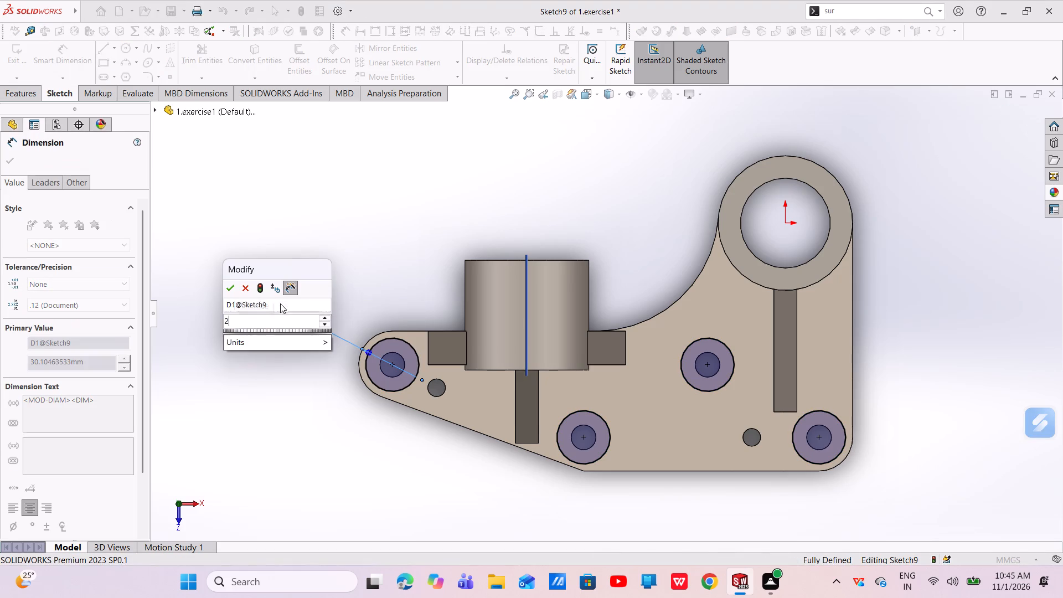
pyautogui.press('4')
pyautogui.press('Return')
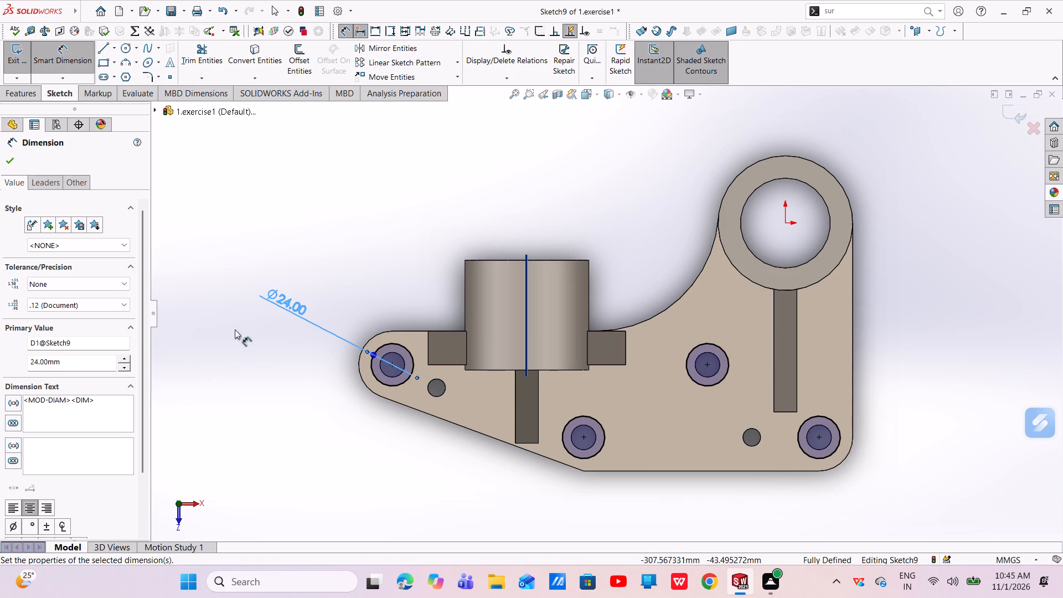
# Set the circle's diameter dimension to 28 mm.
pyautogui.doubleClick(283, 305)
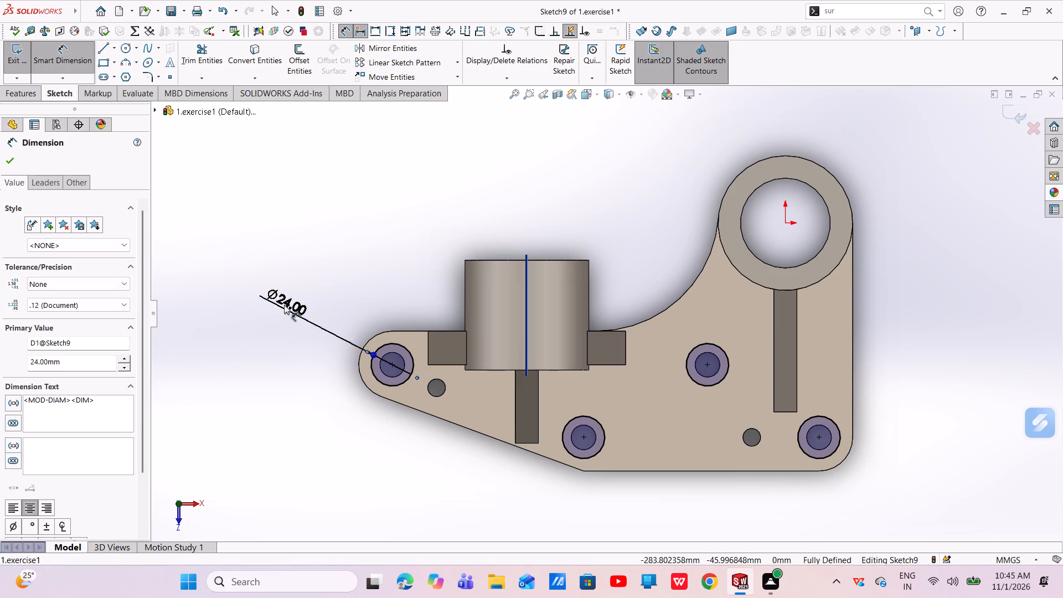
pyautogui.press('Escape')
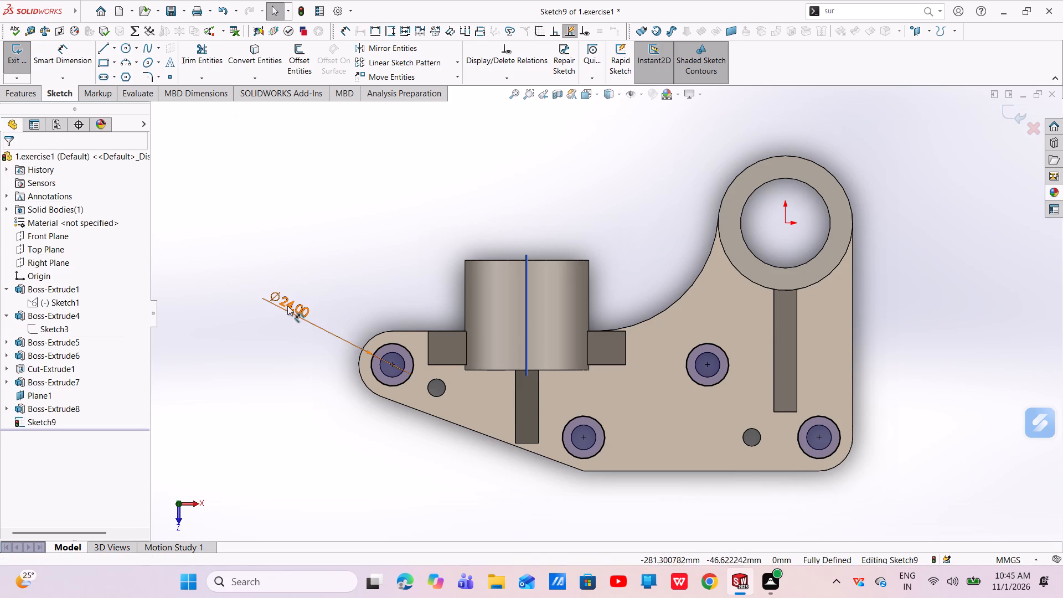
pyautogui.doubleClick(287, 306)
pyautogui.press('BackSpace')
pyautogui.press('2')
pyautogui.press('8')
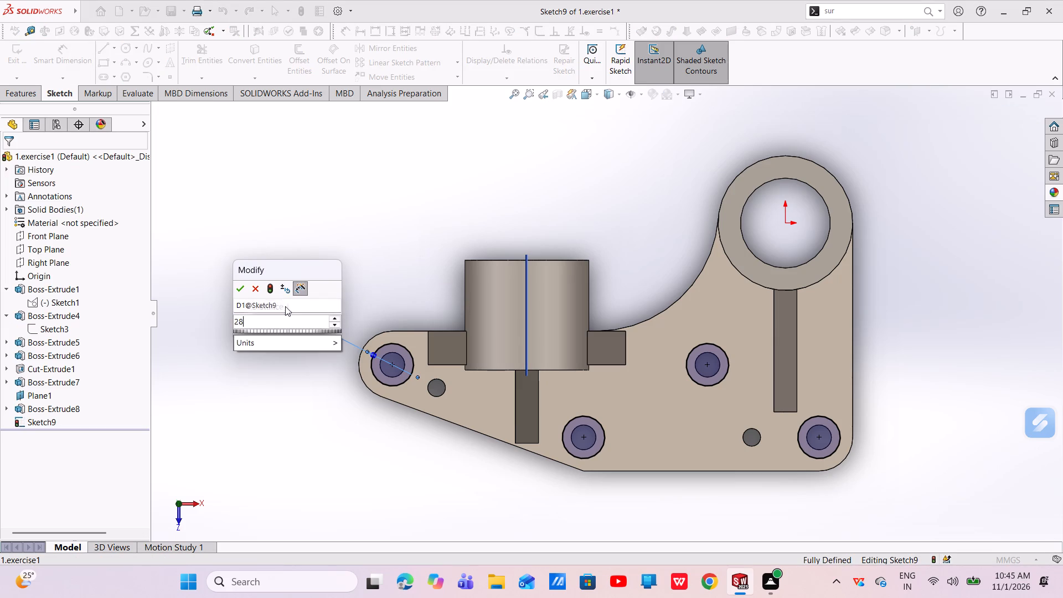
pyautogui.press('Return')
pyautogui.press('Escape')
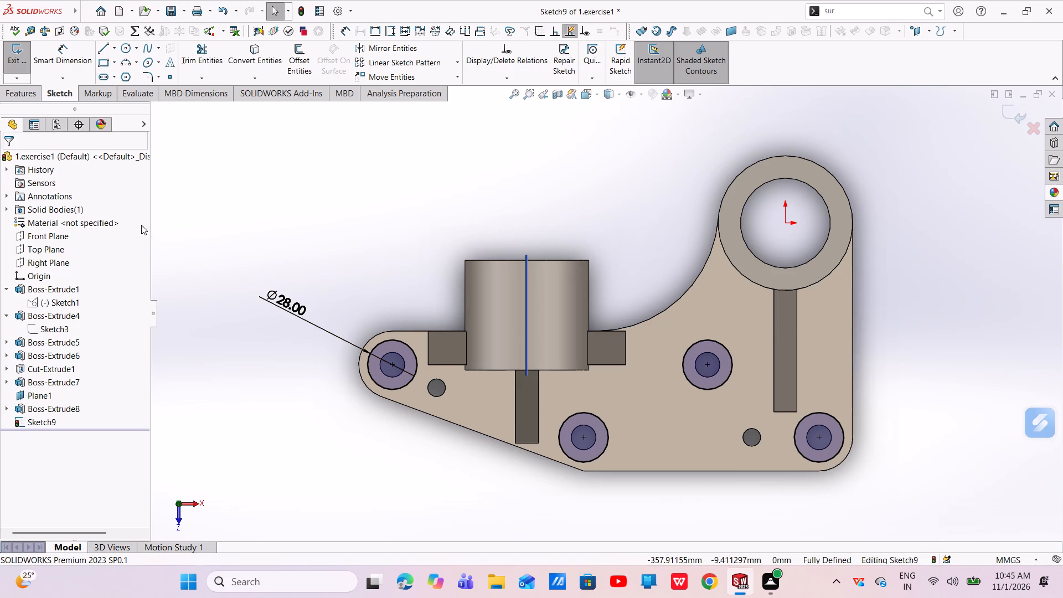
# Cut the four 28 mm circles around the plate's large holes 2 mm deep with a blind Extruded Cut.
pyautogui.click(25, 96)
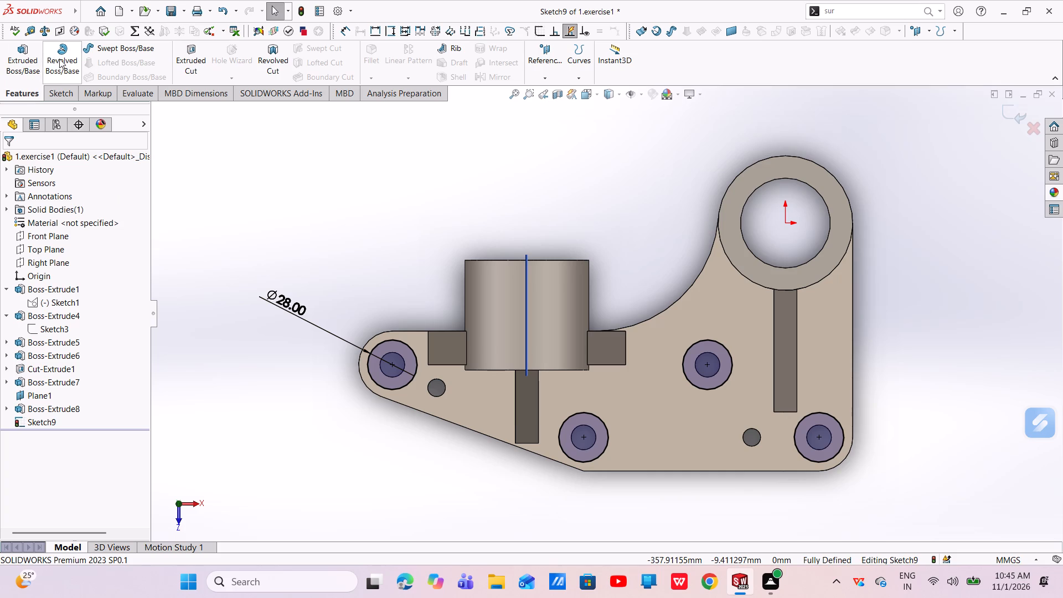
pyautogui.click(195, 68)
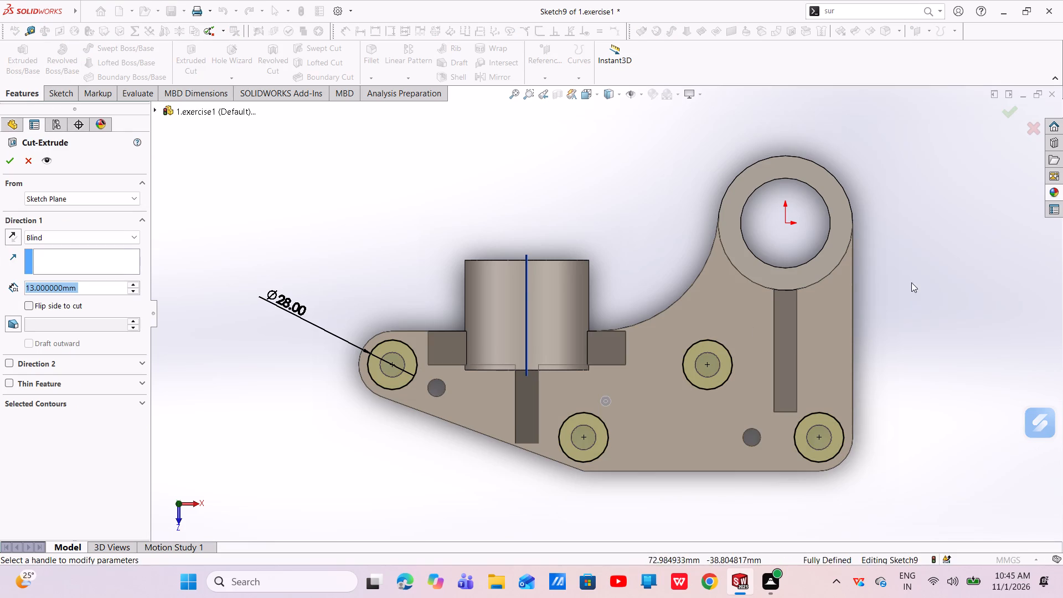
pyautogui.moveTo(683, 295); pyautogui.dragTo(641, 121, button='middle')
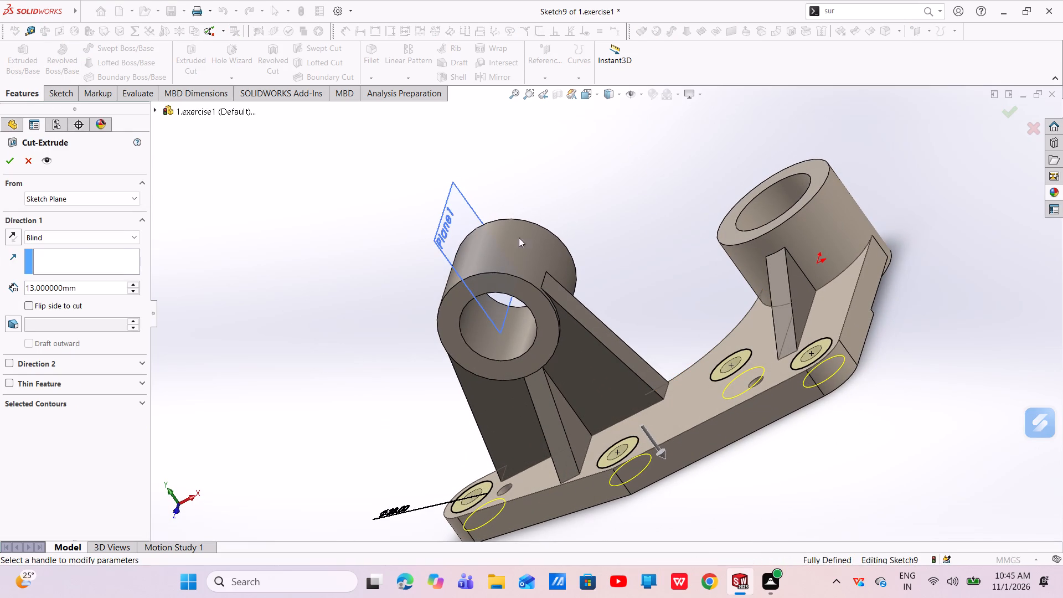
pyautogui.click(128, 281)
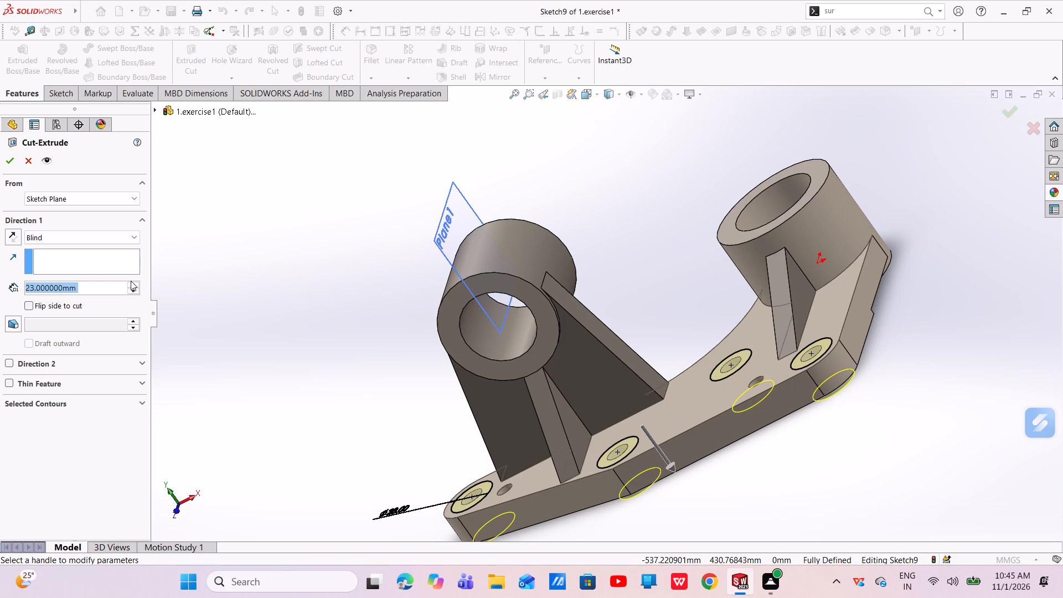
pyautogui.tripleClick(133, 289)
pyautogui.click(133, 289)
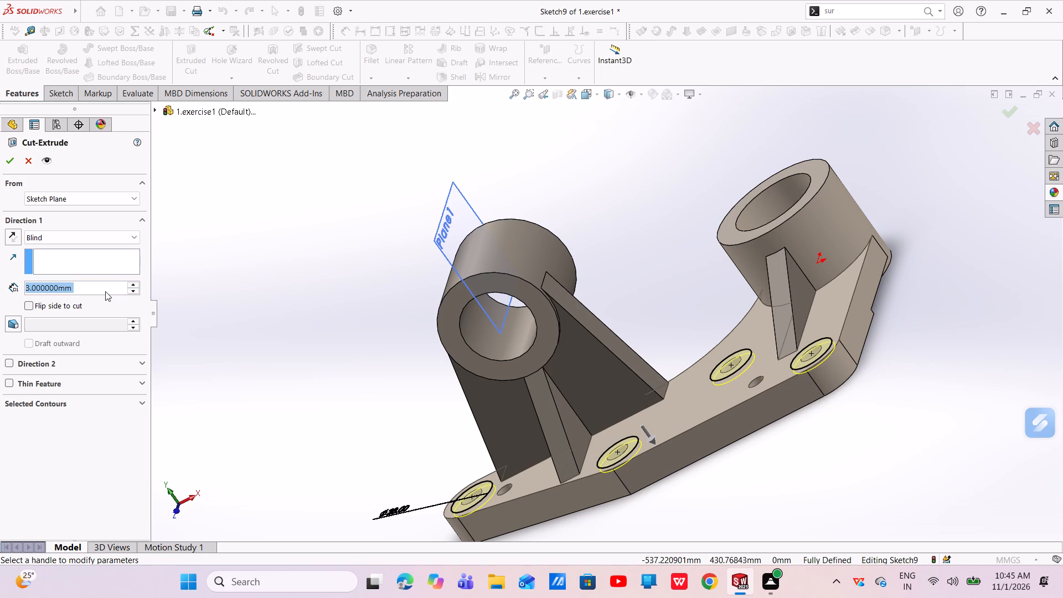
pyautogui.press('BackSpace')
pyautogui.press('2')
pyautogui.press('Return')
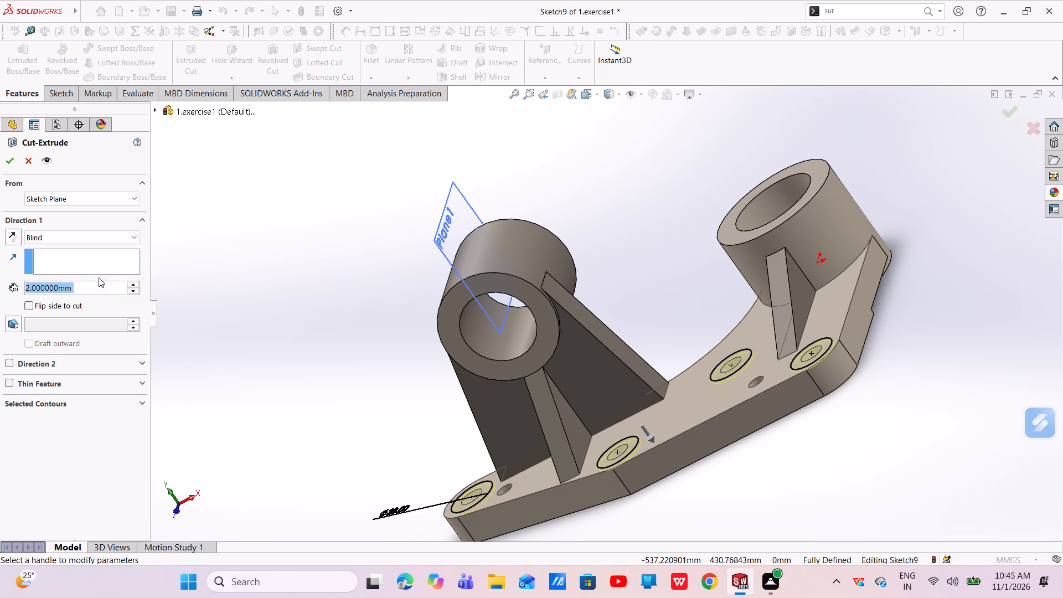
pyautogui.click(8, 165)
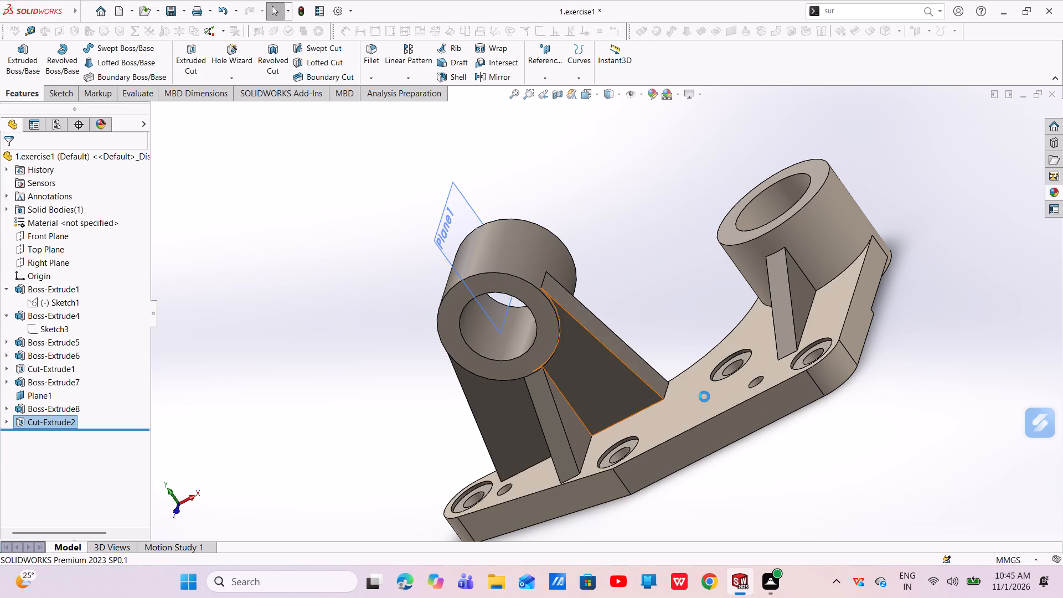
# Edit the sketch of the horizontal boss's ribs and set the front rib's slope angle to the plate to 52°.
pyautogui.scroll(2, 707, 343)
pyautogui.moveTo(692, 374); pyautogui.dragTo(738, 467, button='middle')
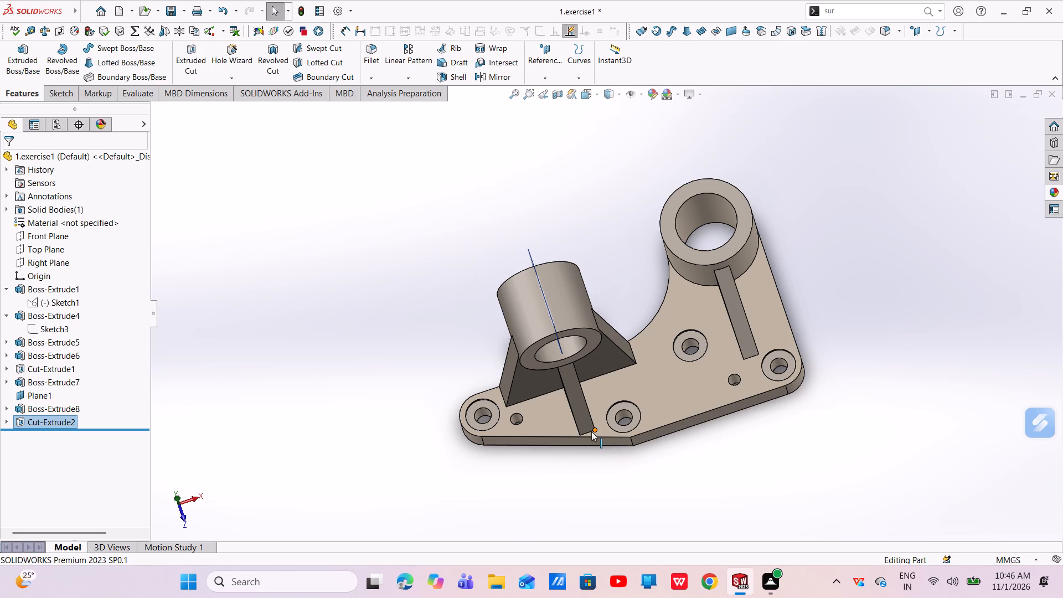
pyautogui.scroll(3, 591, 419)
pyautogui.moveTo(629, 426); pyautogui.dragTo(513, 481, button='middle')
pyautogui.scroll(-1, 503, 468)
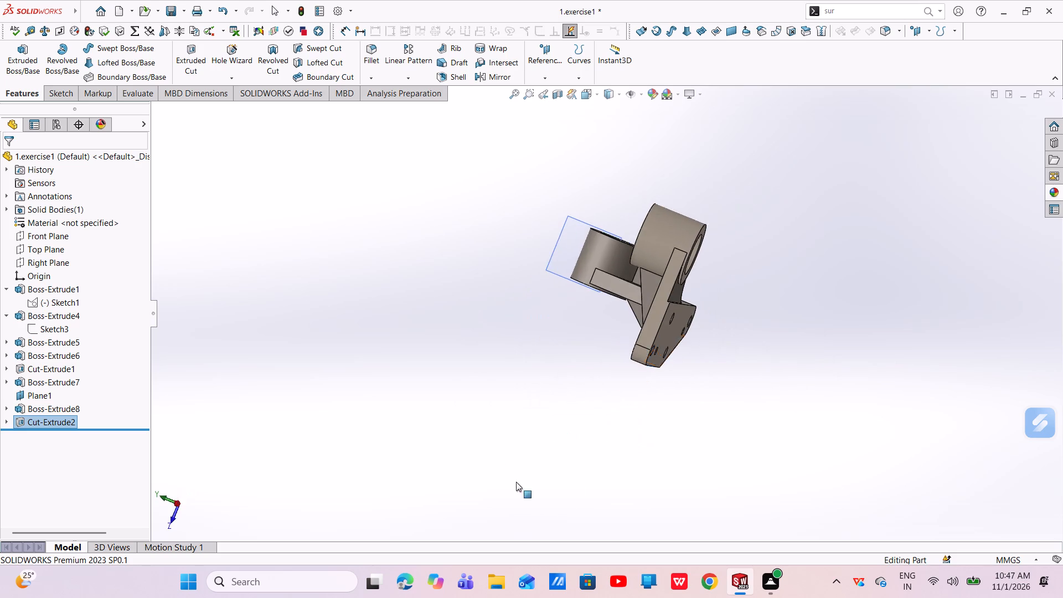
pyautogui.scroll(-5, 617, 333)
pyautogui.moveTo(649, 356); pyautogui.dragTo(668, 346, button='middle')
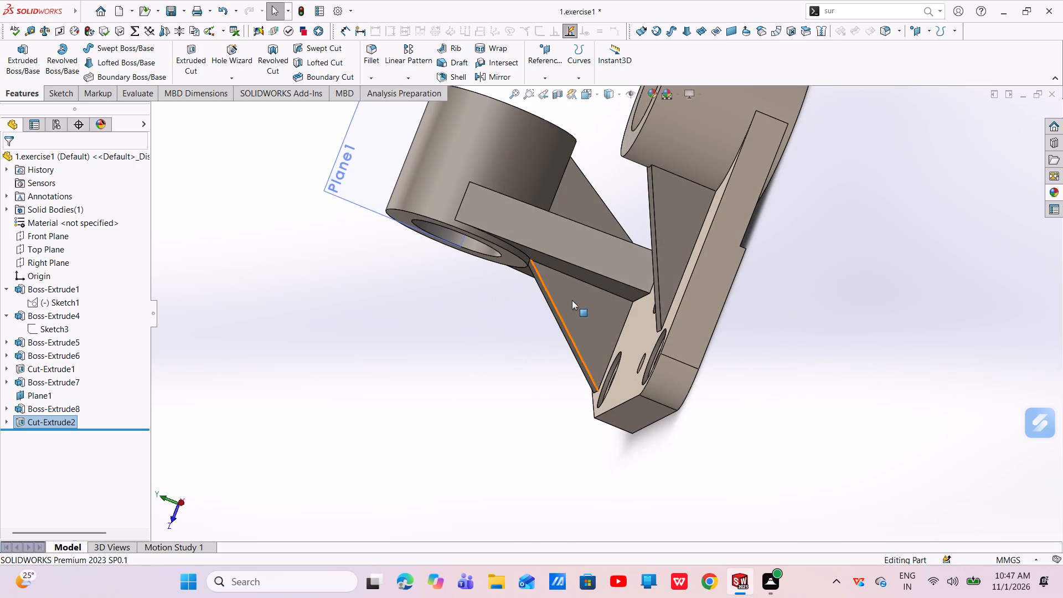
pyautogui.click(572, 300)
pyautogui.click(622, 256)
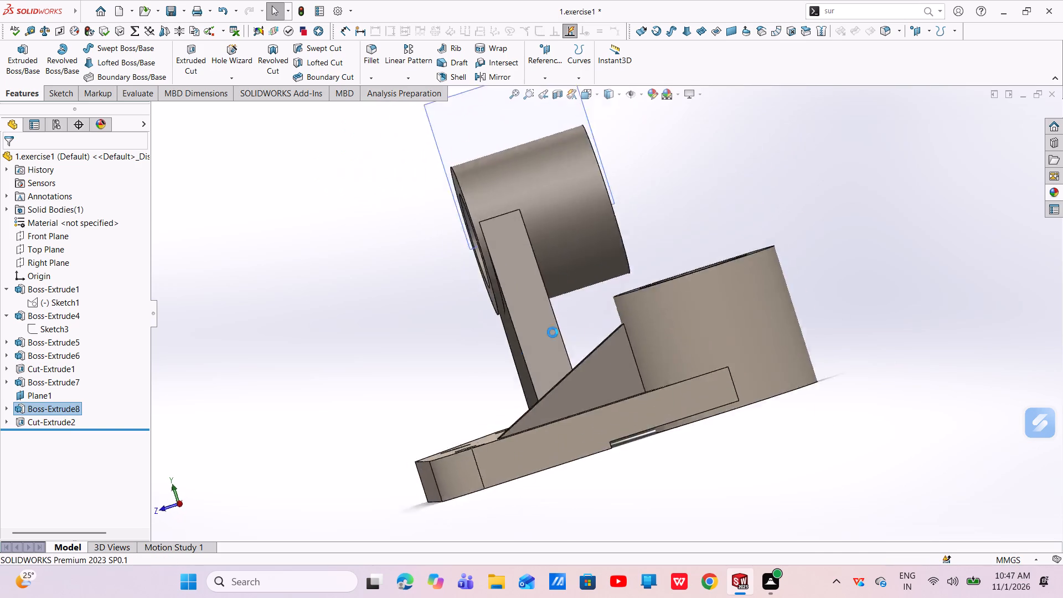
pyautogui.doubleClick(477, 448)
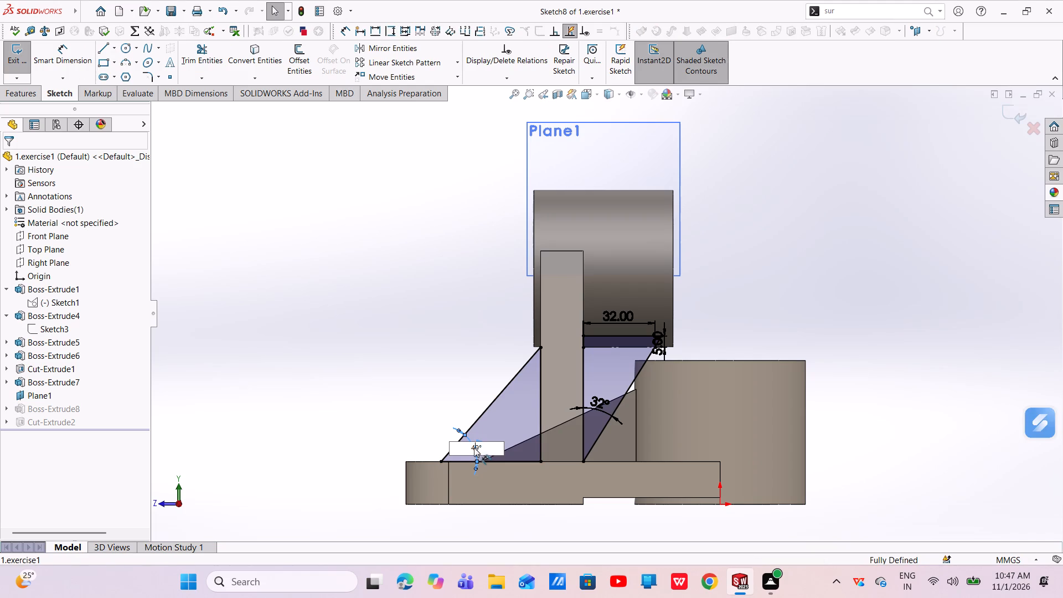
pyautogui.press('Right')
pyautogui.press('Right')
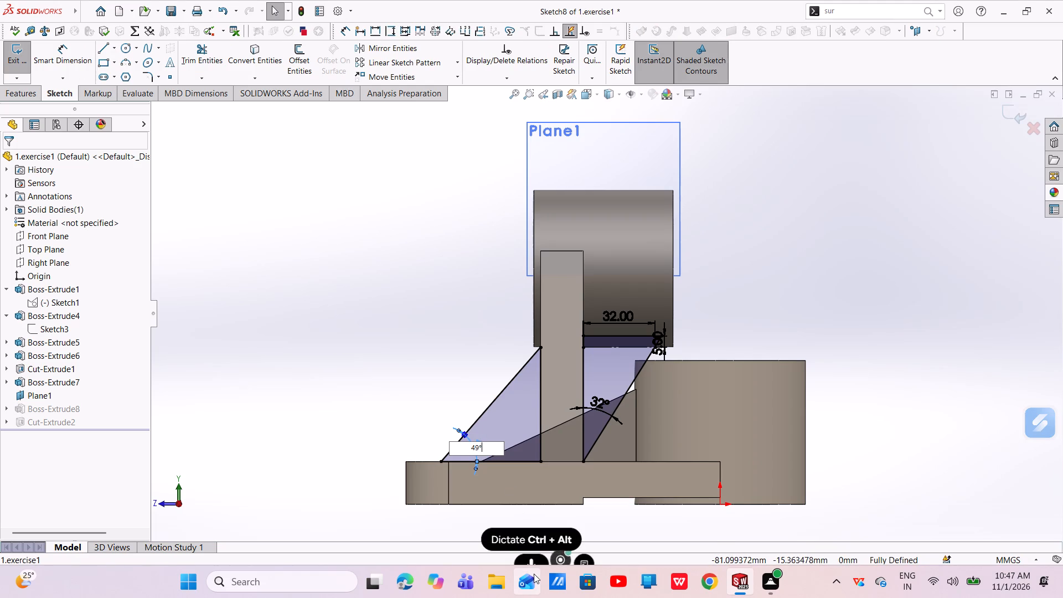
pyautogui.press('BackSpace')
pyautogui.press('BackSpace')
pyautogui.press('BackSpace')
pyautogui.write('52')
pyautogui.press('Return')
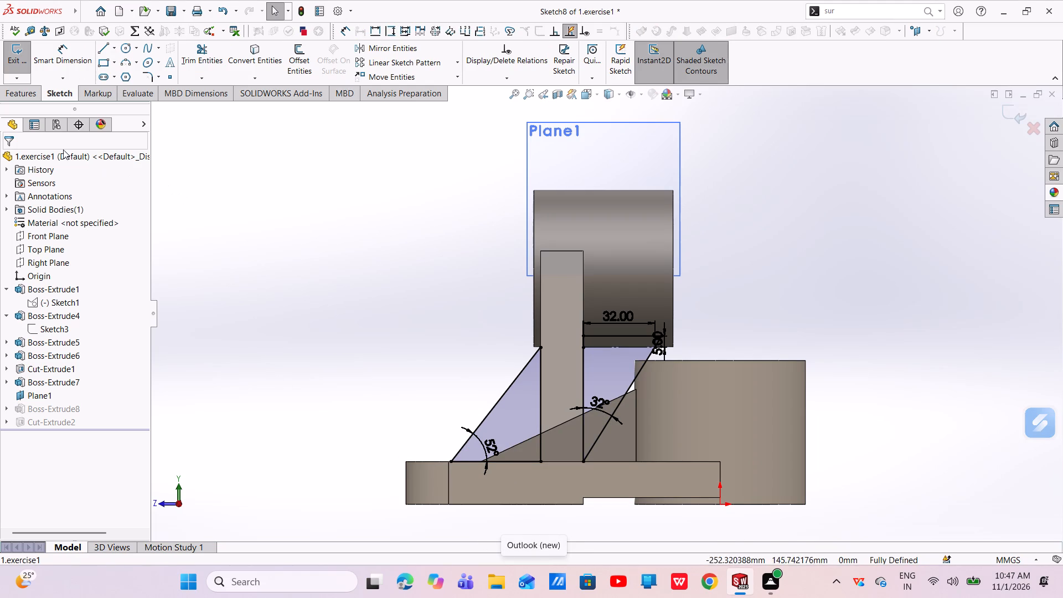
pyautogui.click(1003, 116)
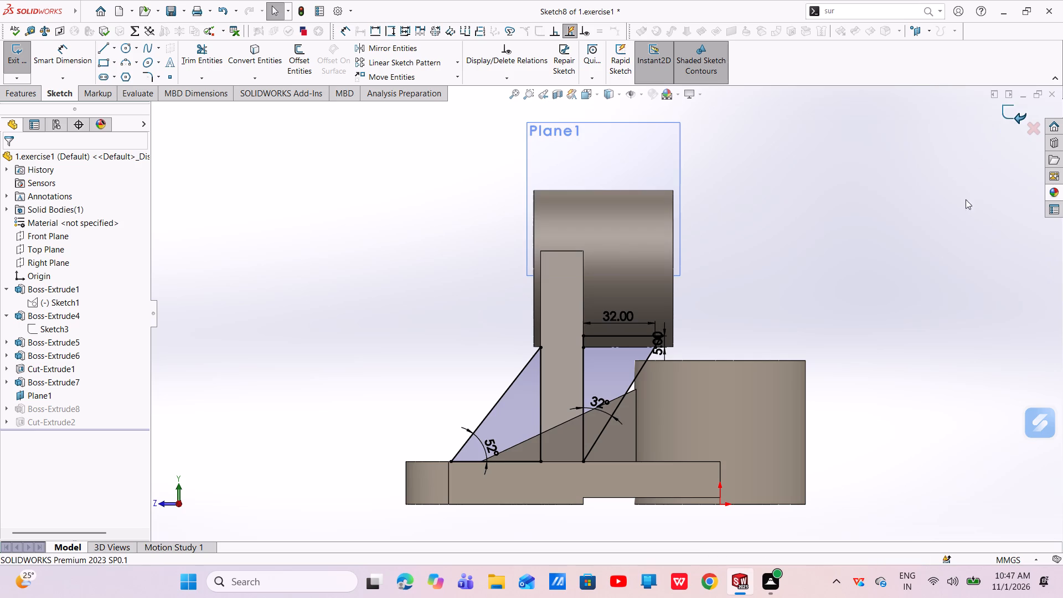
# Fillet the edges bounding the plate's upper face, including where the ribs, upright and vertical boss meet it, with a 3 mm radius.
pyautogui.scroll(3, 580, 476)
pyautogui.moveTo(559, 432); pyautogui.dragTo(623, 556, button='middle')
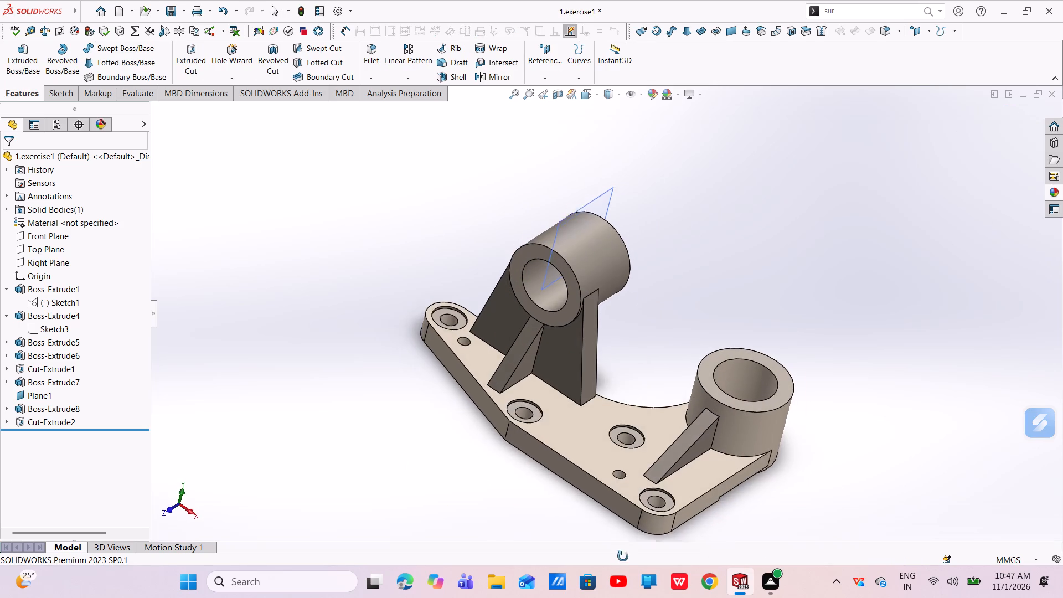
pyautogui.moveTo(623, 556); pyautogui.dragTo(623, 567, button='middle')
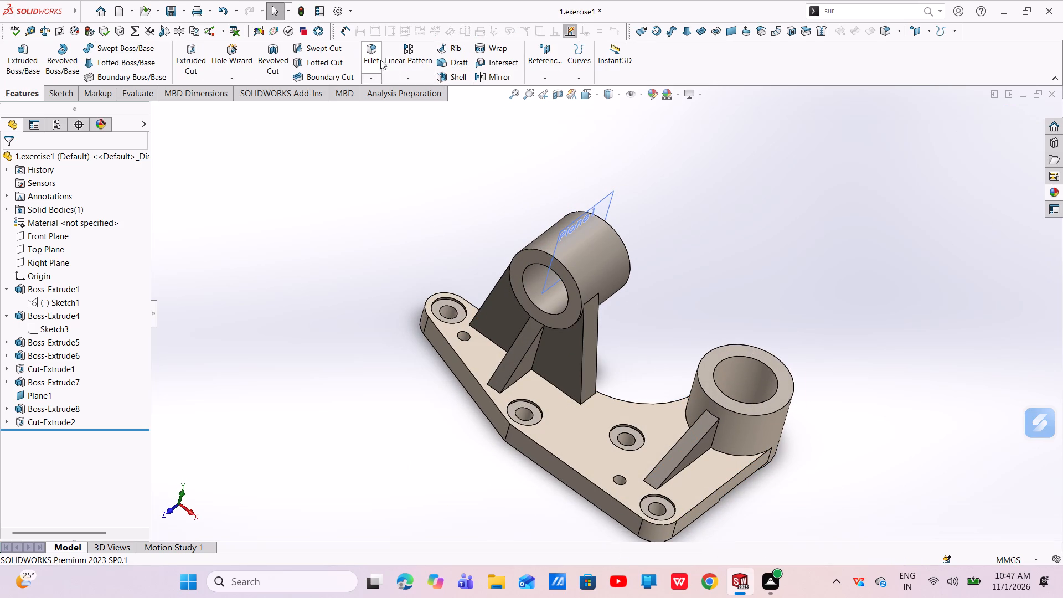
pyautogui.click(385, 55)
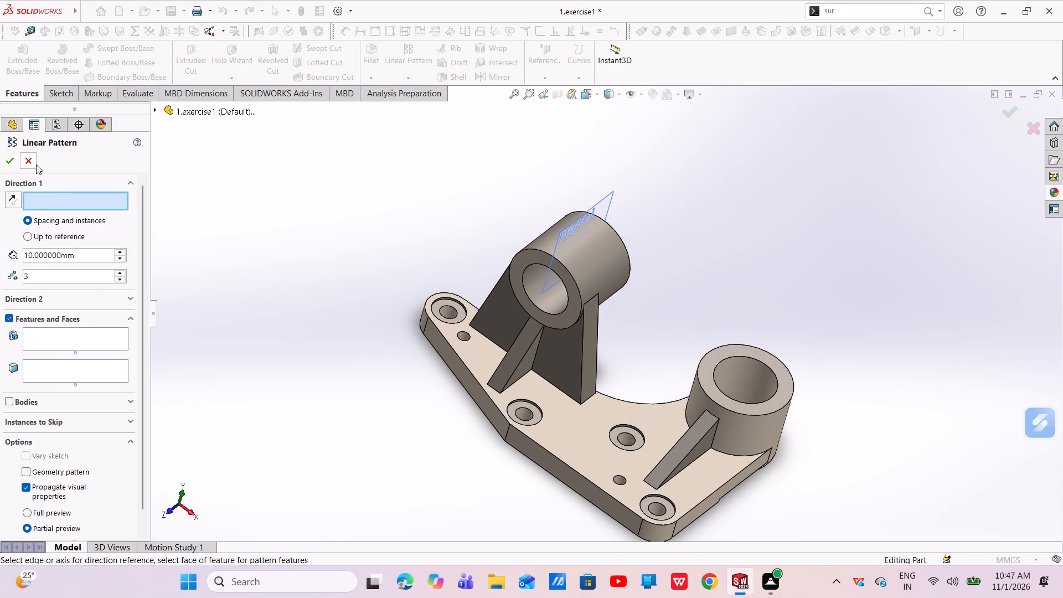
pyautogui.click(36, 164)
pyautogui.click(375, 54)
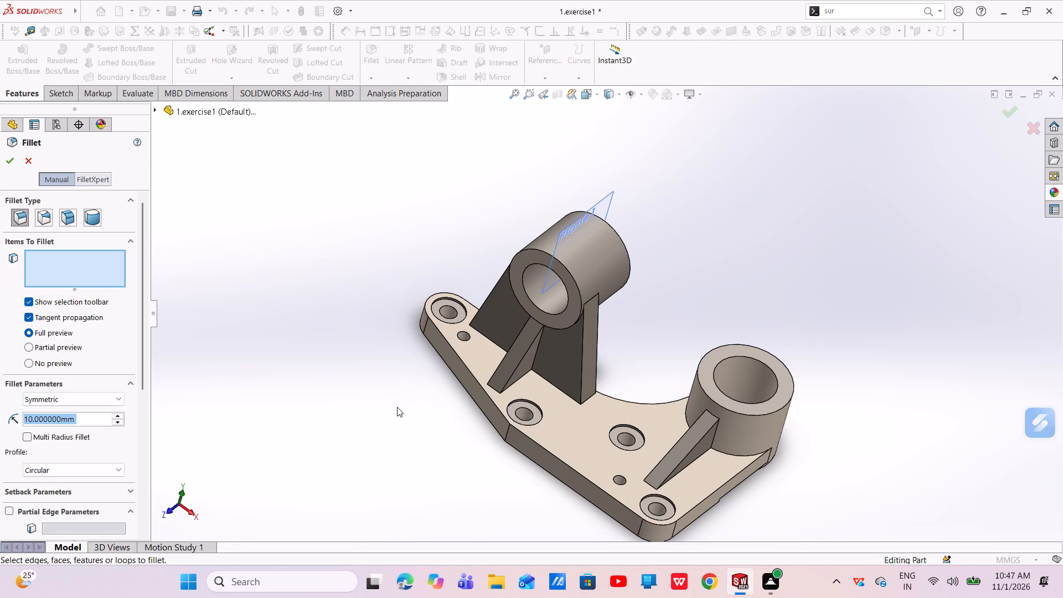
pyautogui.press('BackSpace')
pyautogui.press('3')
pyautogui.press('Return')
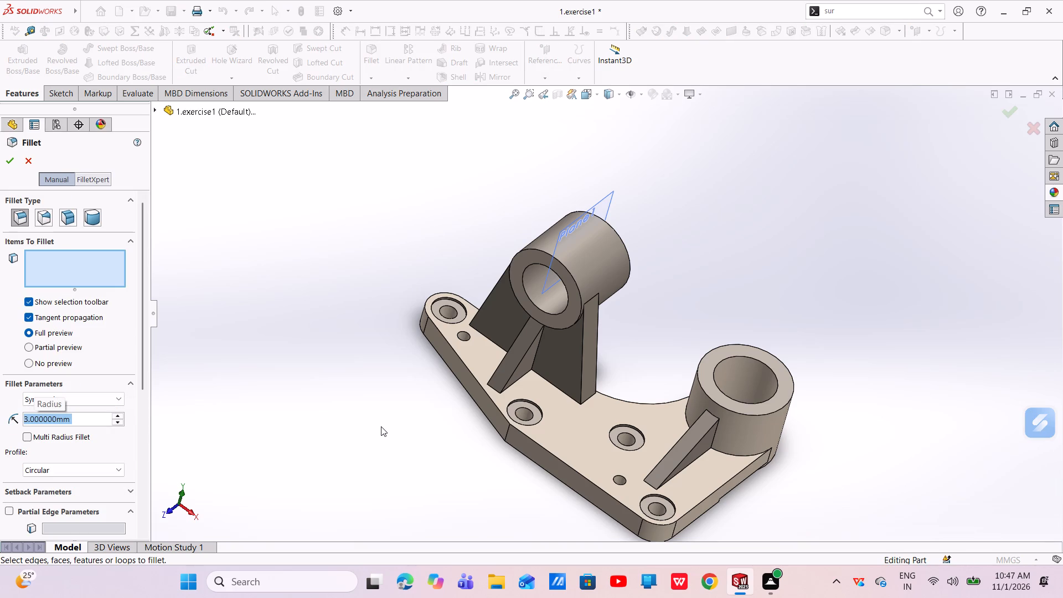
pyautogui.click(576, 470)
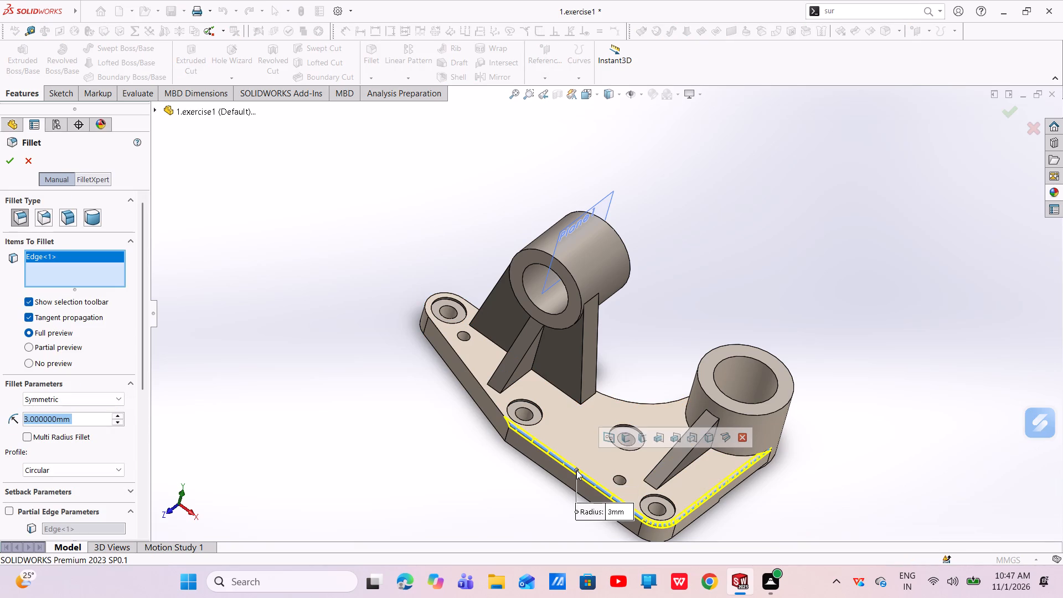
pyautogui.click(606, 434)
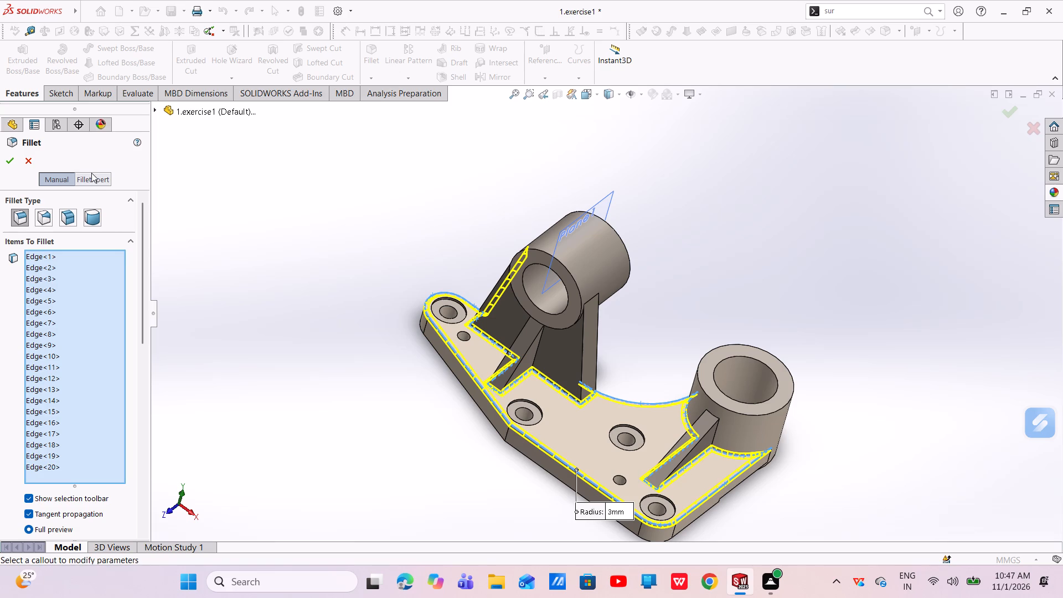
pyautogui.click(11, 164)
# Fillet the plate's obtuse vertical corner edge beside the lower-edge large hole with a 19 mm radius.
pyautogui.moveTo(544, 488); pyautogui.dragTo(544, 487, button='middle')
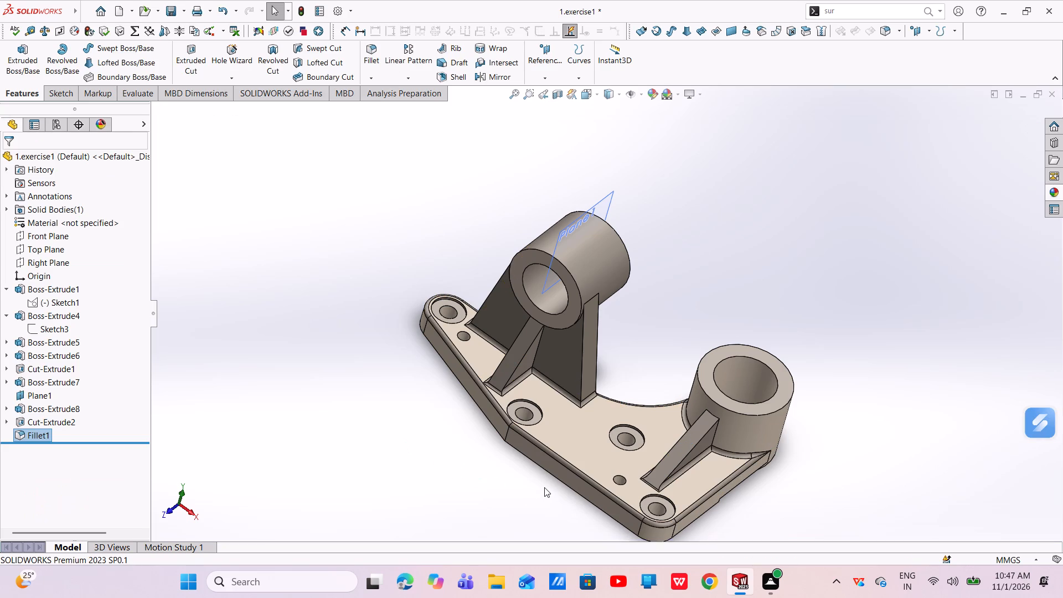
pyautogui.moveTo(544, 487); pyautogui.dragTo(597, 490, button='middle')
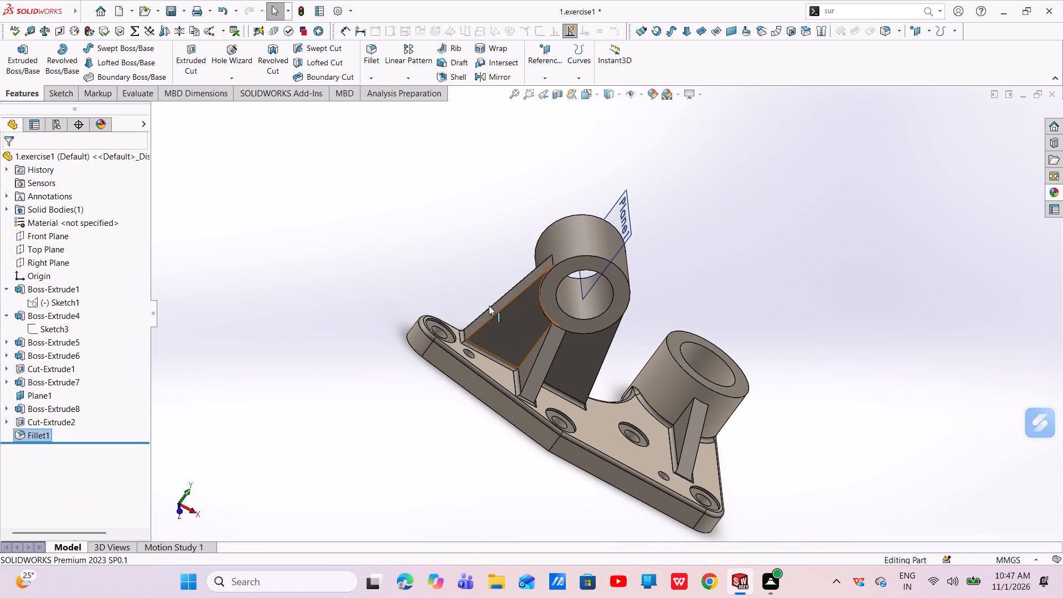
pyautogui.click(369, 52)
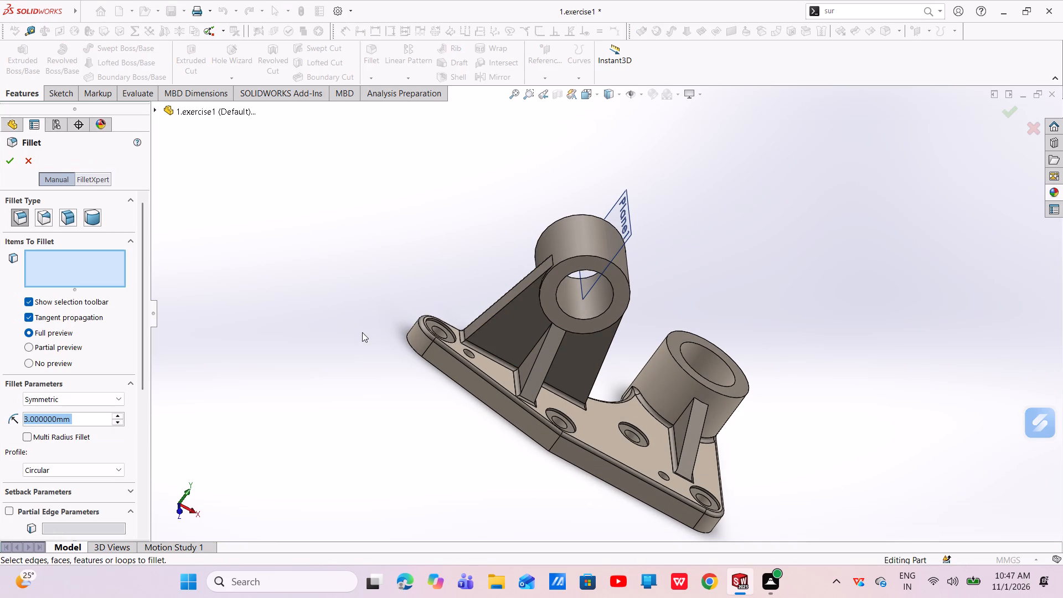
pyautogui.press('BackSpace')
pyautogui.write('19')
pyautogui.press('Return')
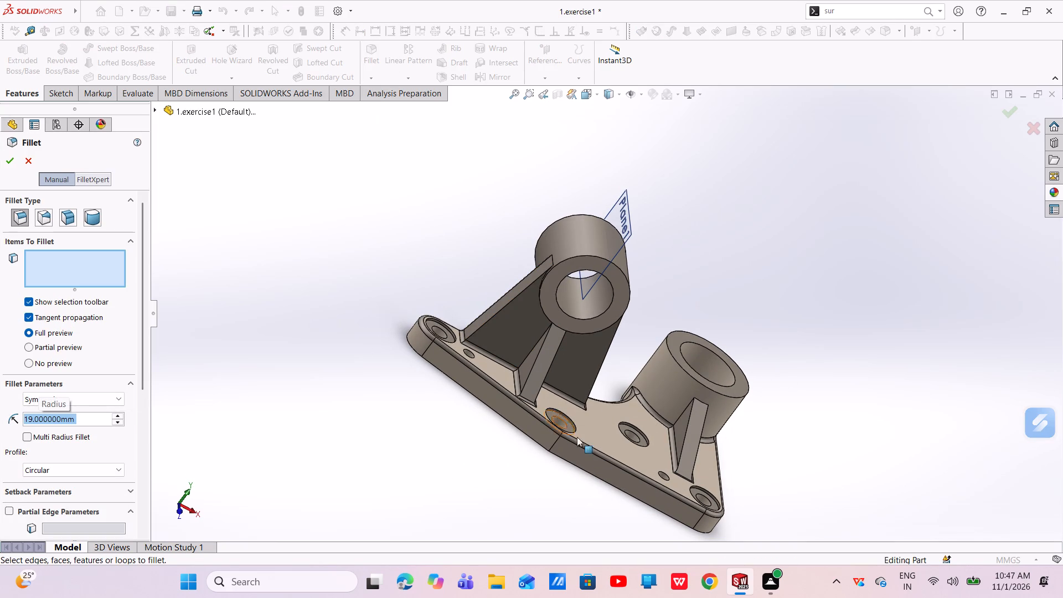
pyautogui.scroll(-5, 596, 440)
pyautogui.click(503, 396)
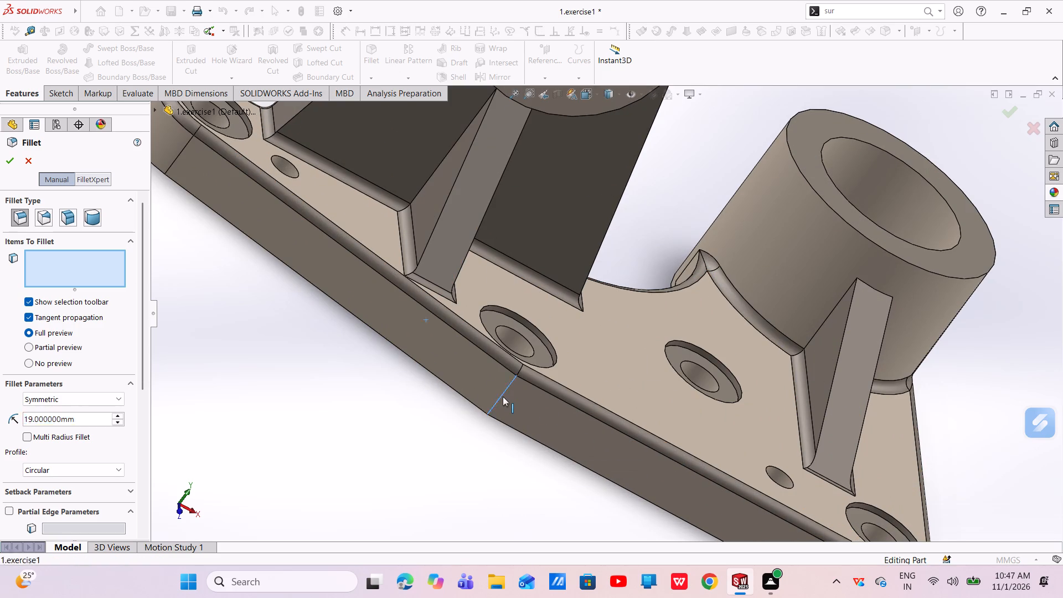
pyautogui.rightClick(503, 396)
# Examine the filleted bracket from several sides, checking the plate corners, ribs and bosses.
pyautogui.scroll(5, 533, 421)
pyautogui.scroll(-3, 533, 421)
pyautogui.scroll(2, 533, 421)
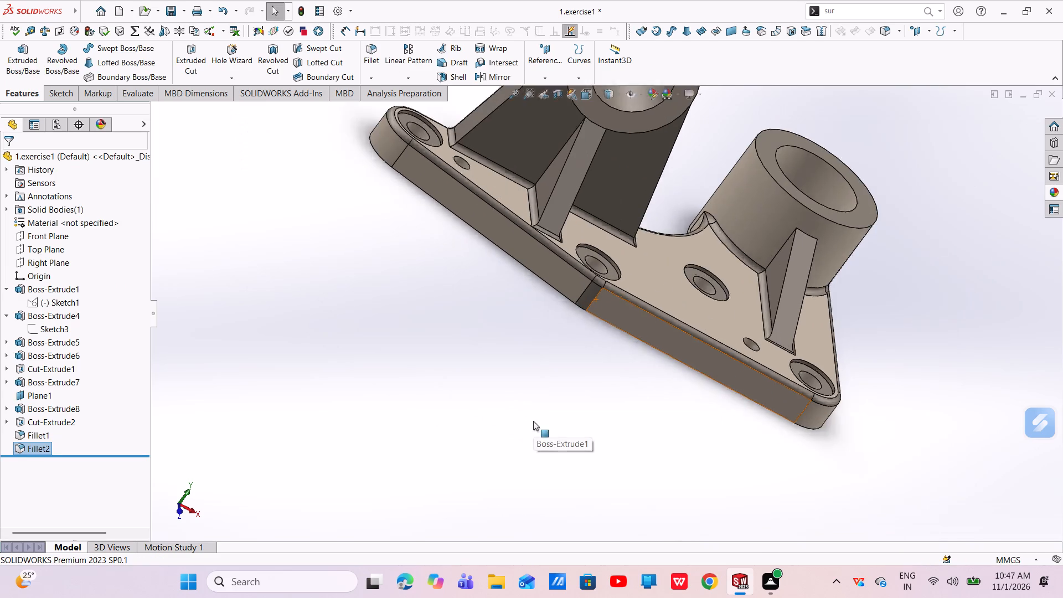
pyautogui.scroll(1, 533, 421)
pyautogui.moveTo(713, 377); pyautogui.dragTo(579, 437, button='middle')
pyautogui.scroll(1, 584, 433)
pyautogui.scroll(-5, 674, 343)
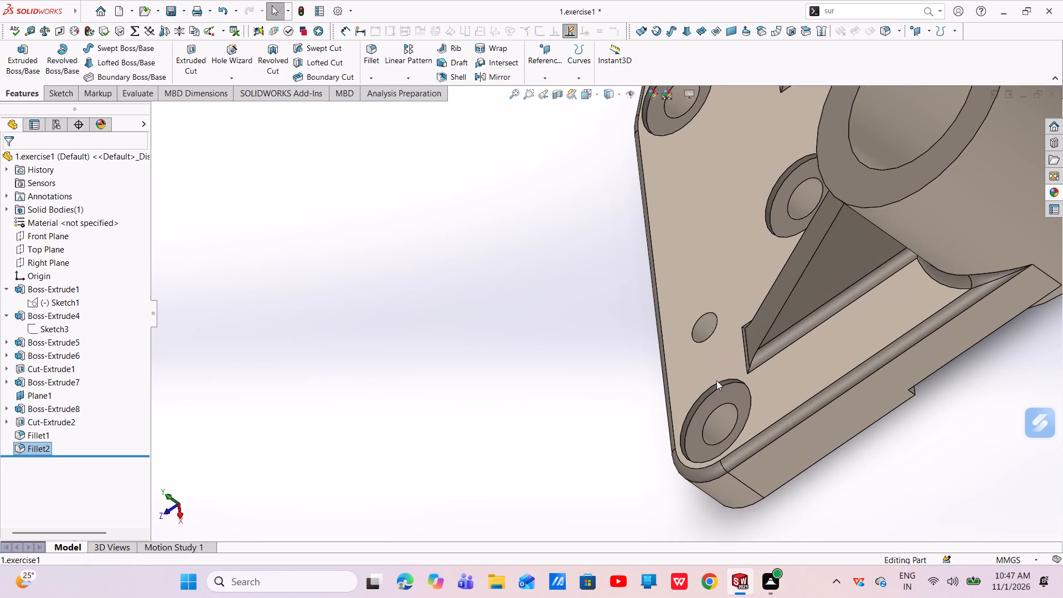
pyautogui.moveTo(723, 383); pyautogui.dragTo(755, 296, button='middle')
pyautogui.scroll(4, 748, 363)
pyautogui.moveTo(640, 370); pyautogui.dragTo(645, 350, button='middle')
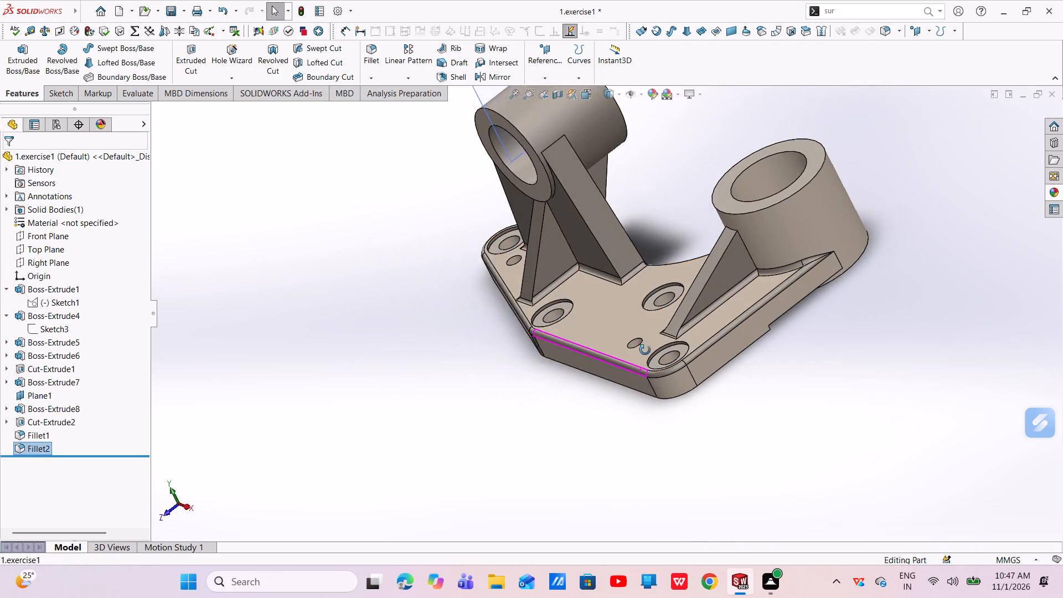
pyautogui.moveTo(645, 350); pyautogui.dragTo(704, 322, button='middle')
pyautogui.scroll(2, 592, 374)
pyautogui.moveTo(560, 367); pyautogui.dragTo(653, 322, button='middle')
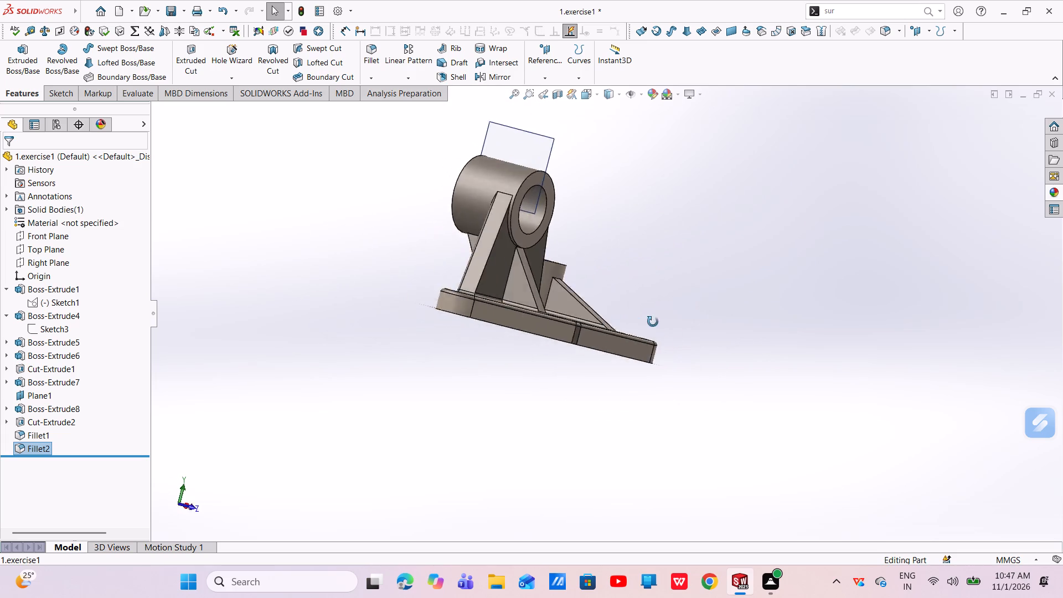
pyautogui.moveTo(653, 322); pyautogui.dragTo(731, 441, button='middle')
# Hide the reference plane Plane1 at the horizontal boss.
pyautogui.click(589, 187)
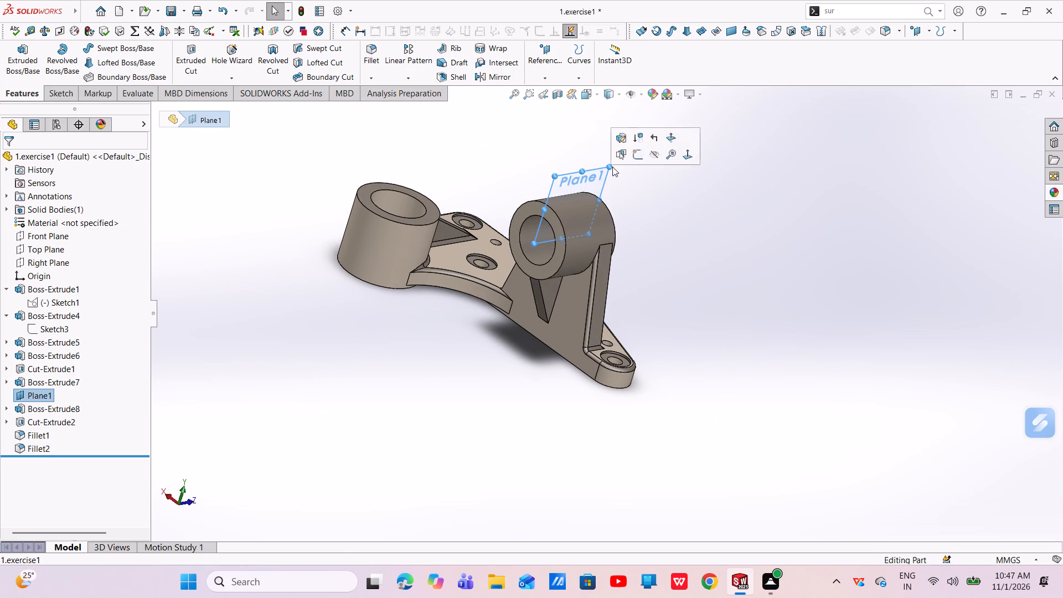
pyautogui.click(655, 156)
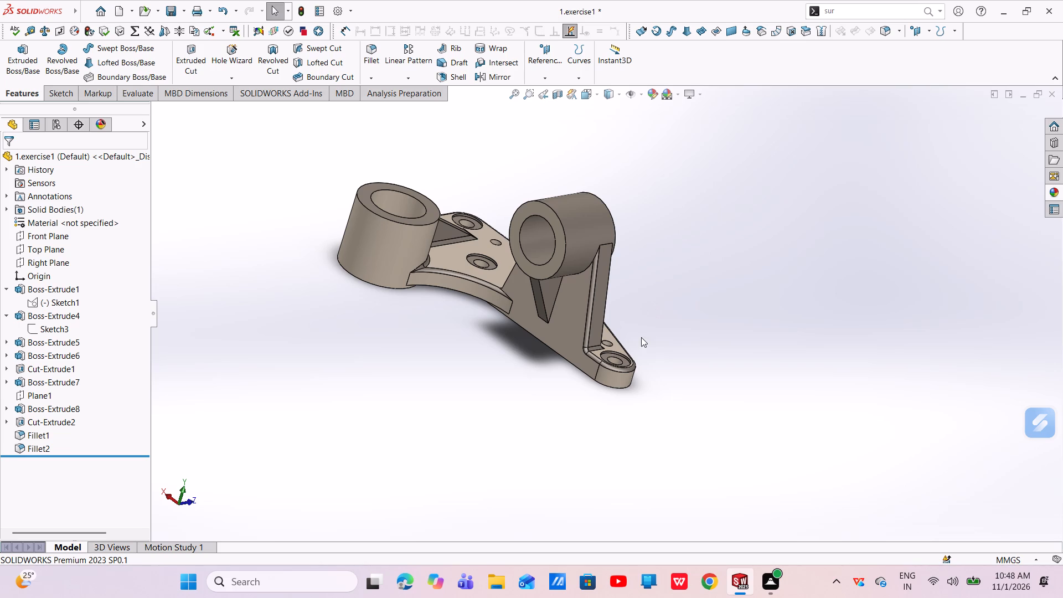
# Fillet the upright's two sloping edges and its curved junction with the horizontal boss, on the side facing the plate holes, with a 3 mm radius.
pyautogui.scroll(1, 600, 303)
pyautogui.scroll(-1, 612, 228)
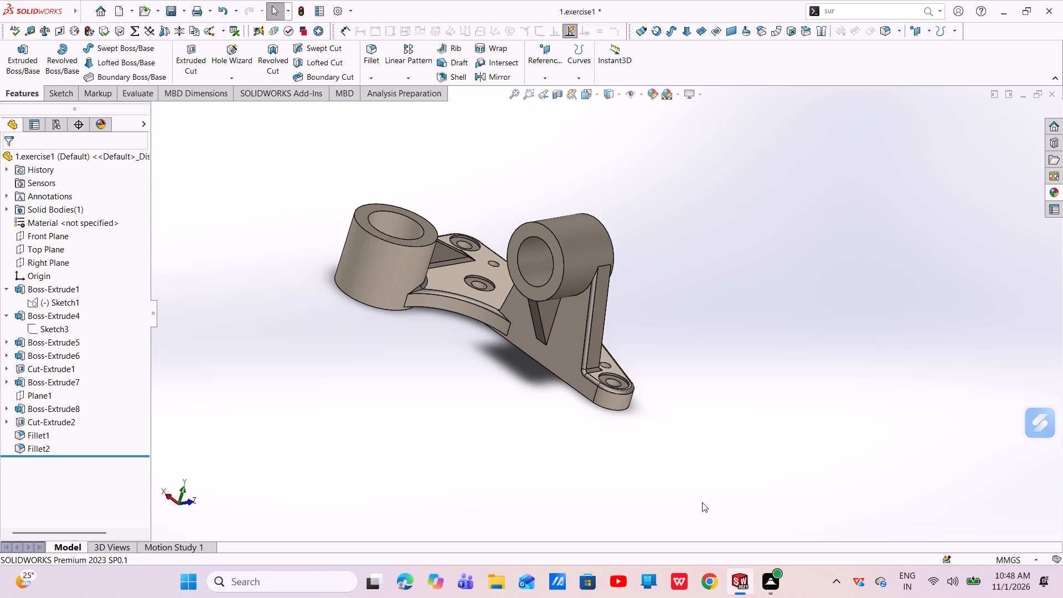
pyautogui.click(376, 56)
pyautogui.press('BackSpace')
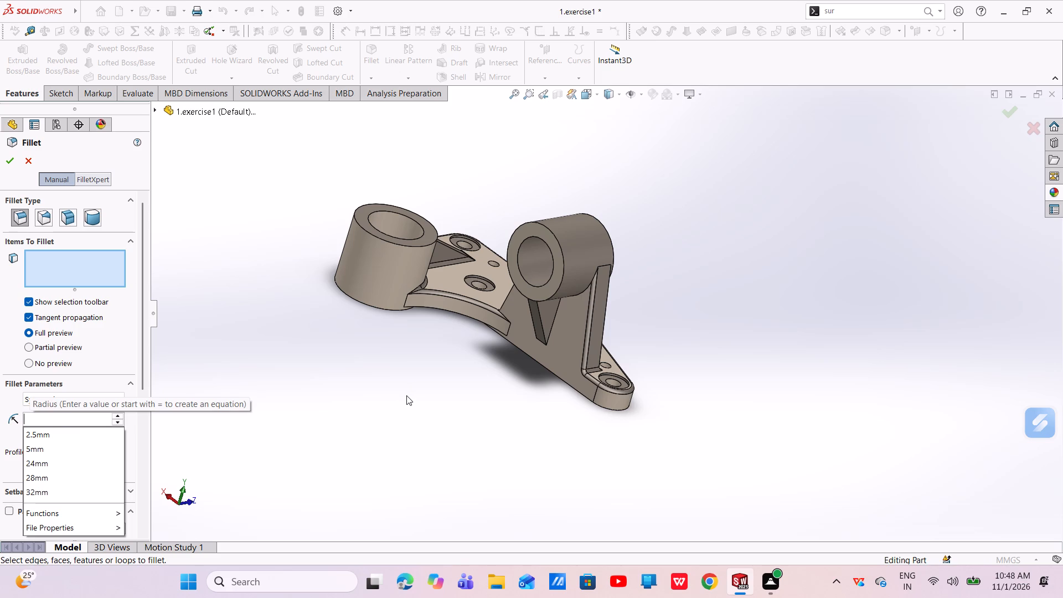
pyautogui.press('3')
pyautogui.press('Return')
pyautogui.scroll(-3, 570, 333)
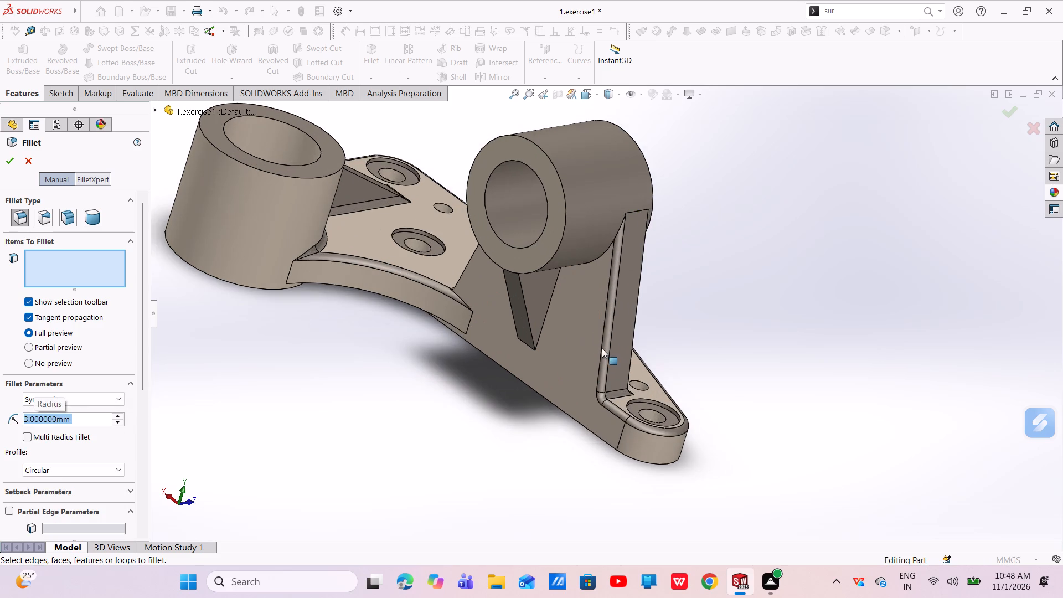
pyautogui.moveTo(599, 349); pyautogui.dragTo(486, 400, button='middle')
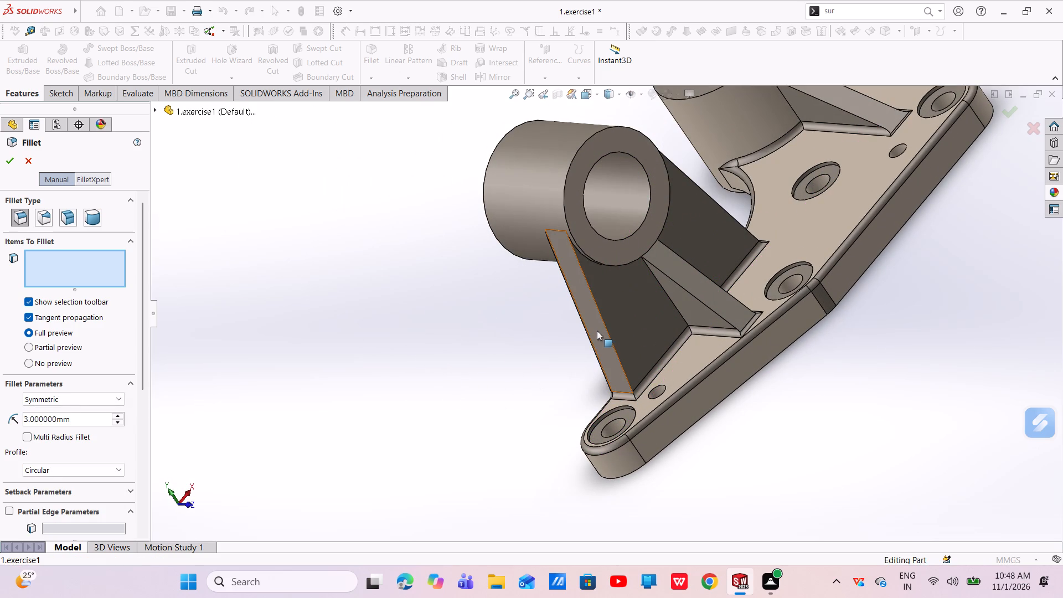
pyautogui.click(605, 323)
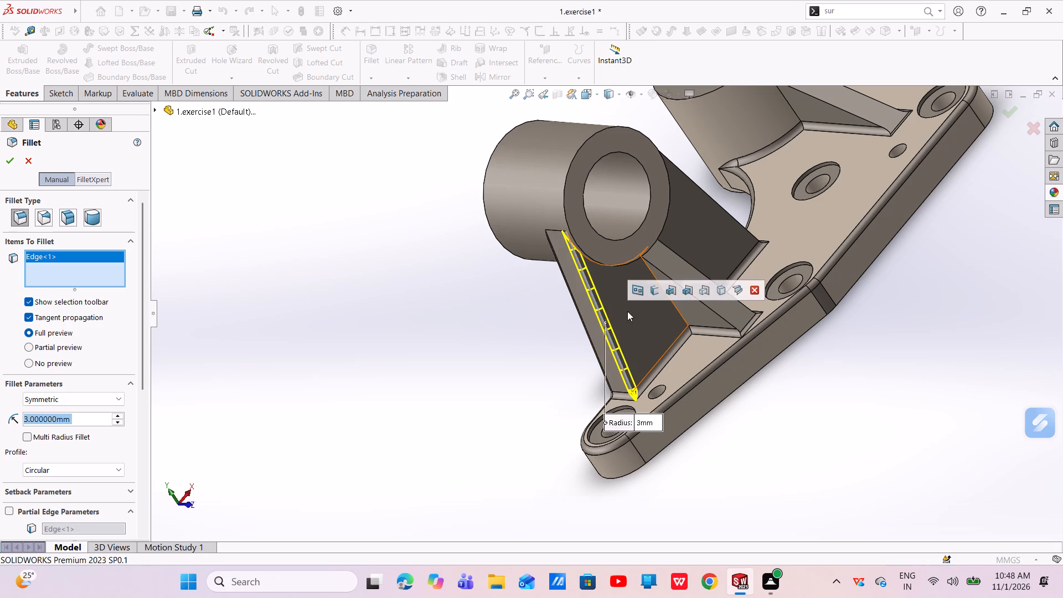
pyautogui.moveTo(688, 292); pyautogui.dragTo(663, 299, button='middle')
pyautogui.scroll(-5, 605, 265)
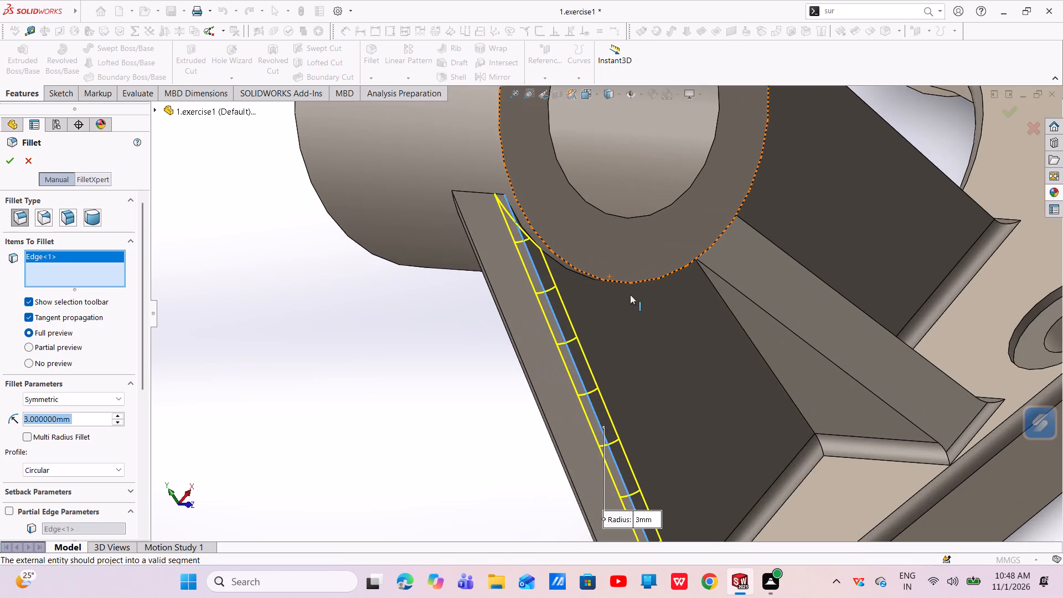
pyautogui.moveTo(630, 295); pyautogui.dragTo(629, 254, button='middle')
pyautogui.click(597, 274)
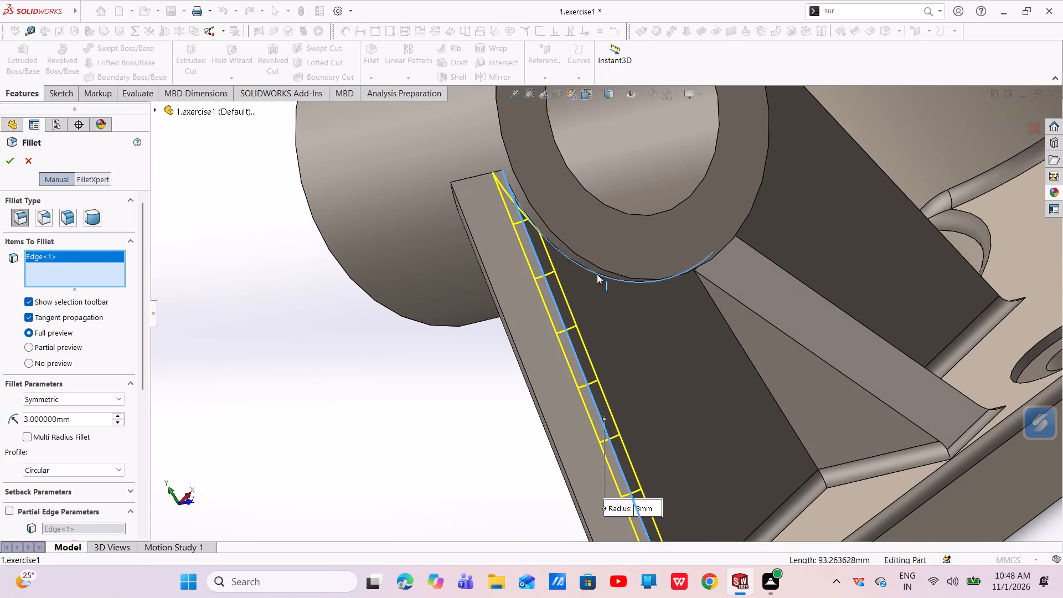
pyautogui.moveTo(830, 302); pyautogui.dragTo(803, 333, button='middle')
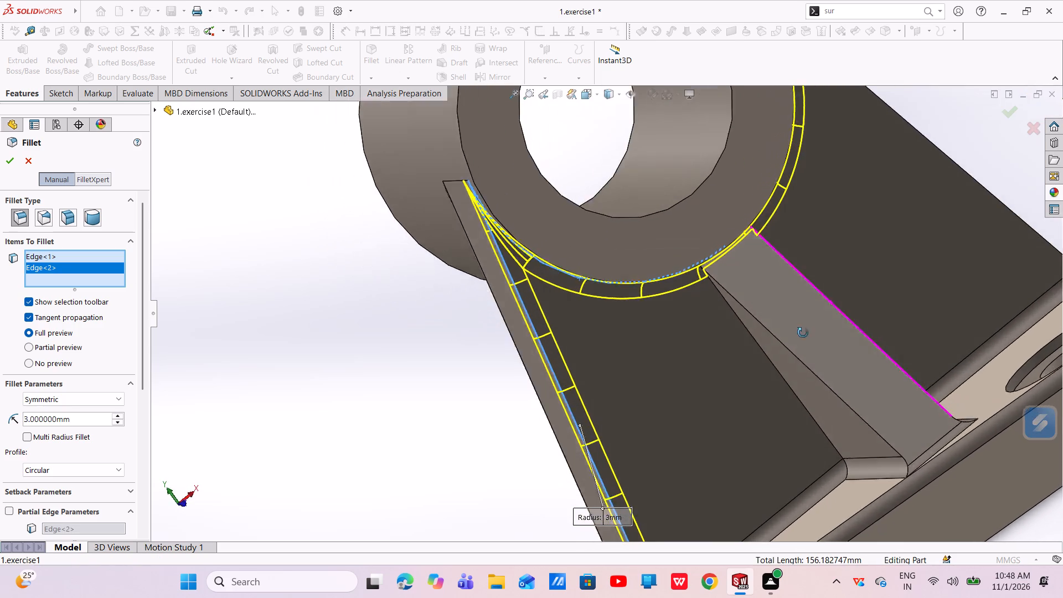
pyautogui.moveTo(803, 333); pyautogui.dragTo(798, 420, button='middle')
pyautogui.scroll(3, 913, 323)
pyautogui.scroll(-4, 794, 203)
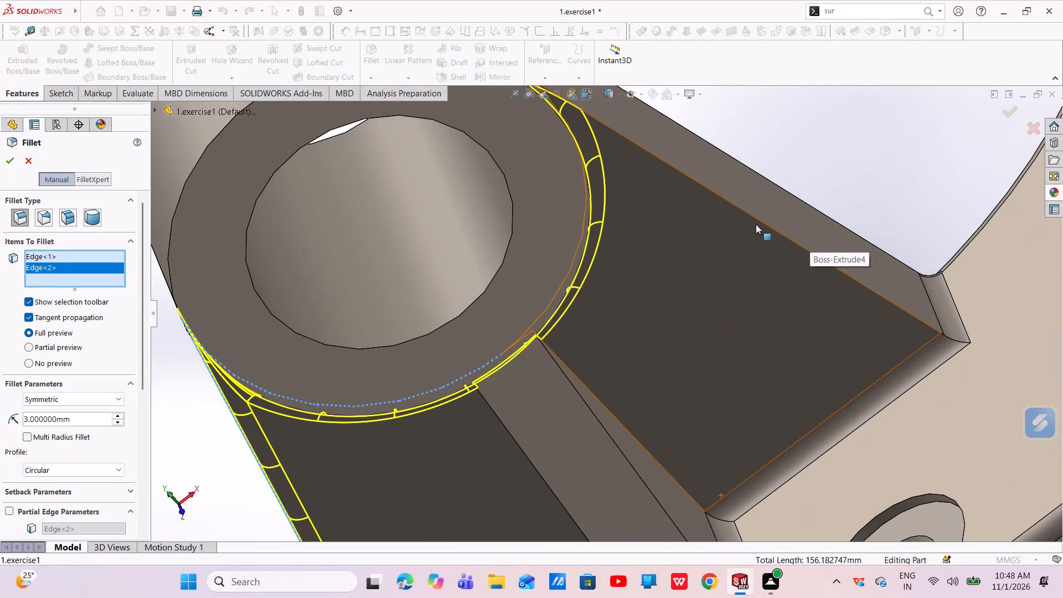
pyautogui.click(755, 219)
pyautogui.scroll(8, 784, 272)
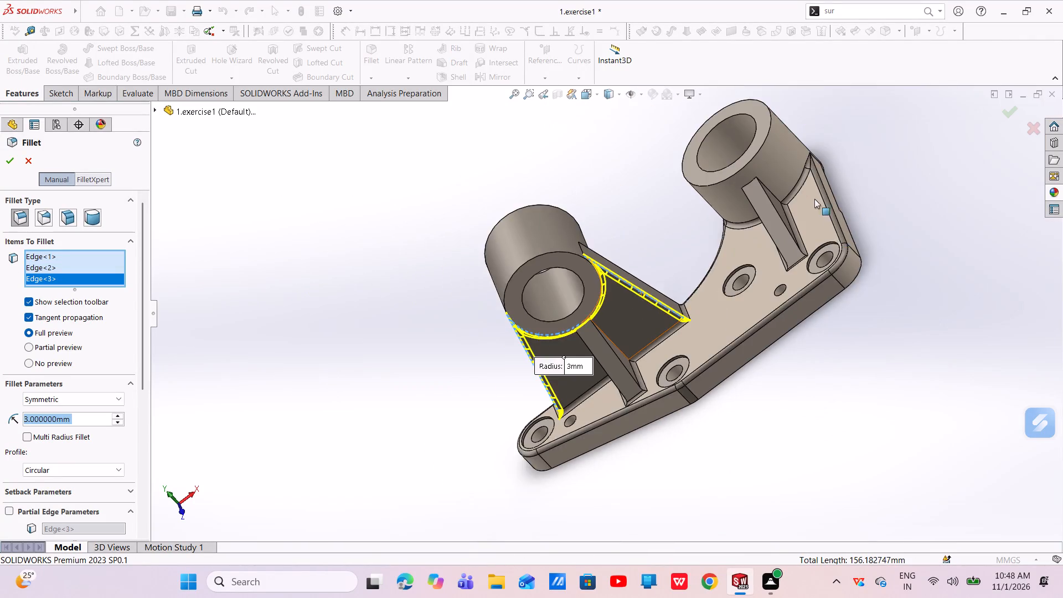
pyautogui.scroll(-5, 807, 192)
pyautogui.scroll(4, 647, 233)
pyautogui.moveTo(572, 307); pyautogui.dragTo(588, 287, button='middle')
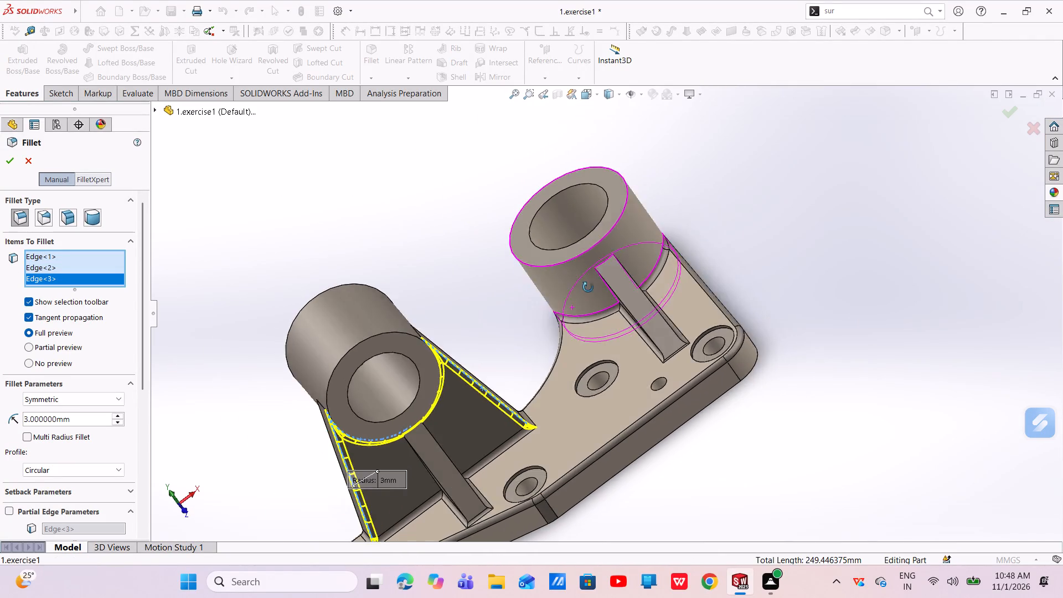
pyautogui.moveTo(588, 287); pyautogui.dragTo(697, 280, button='middle')
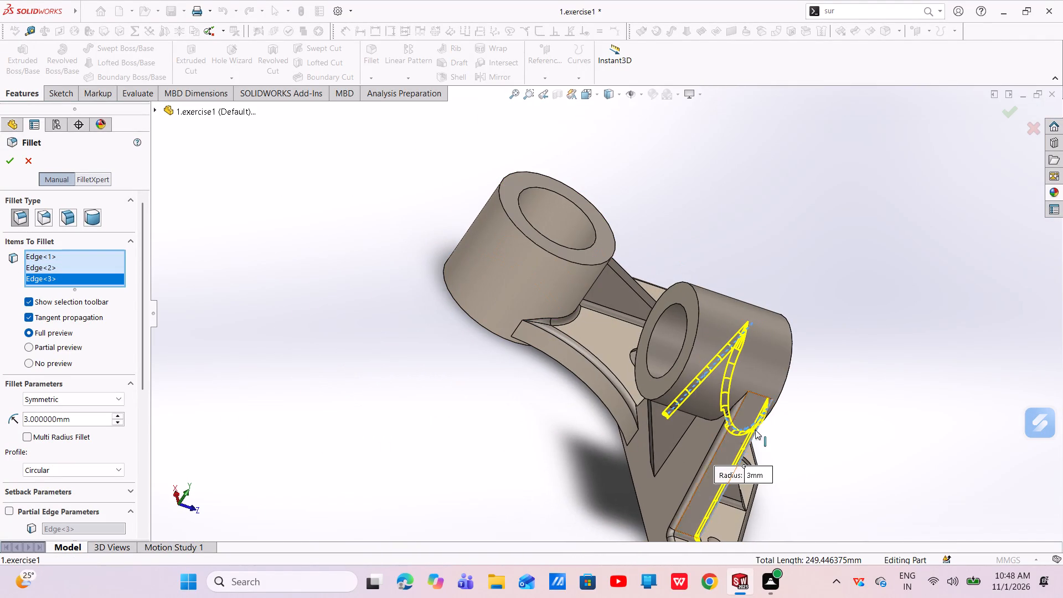
pyautogui.rightClick(854, 332)
pyautogui.click(876, 411)
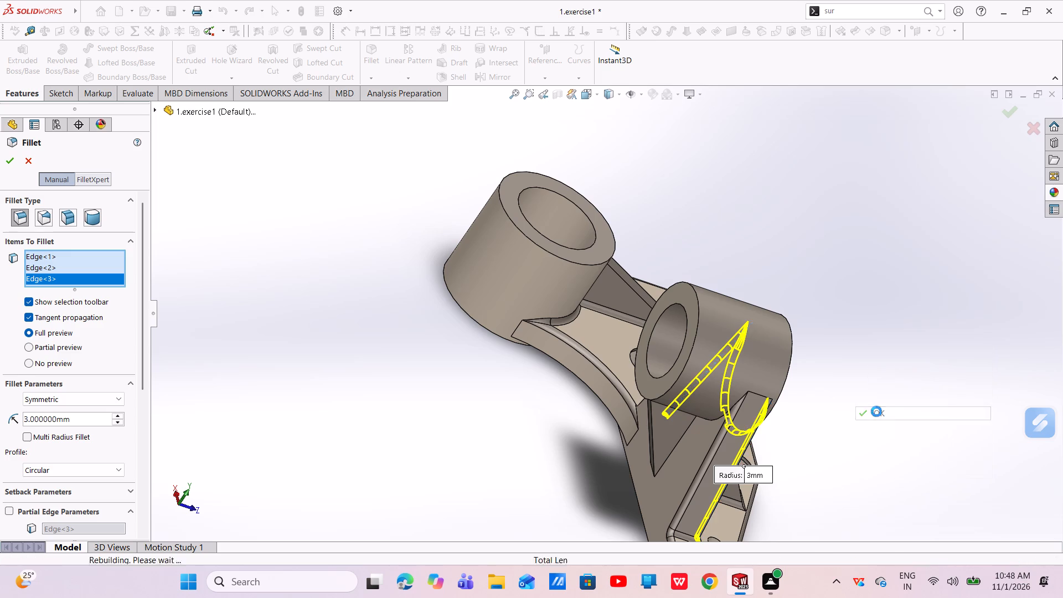
# Examine the filleted upright and its junction with the horizontal boss from several sides.
pyautogui.scroll(3, 763, 413)
pyautogui.moveTo(752, 418); pyautogui.dragTo(617, 428, button='middle')
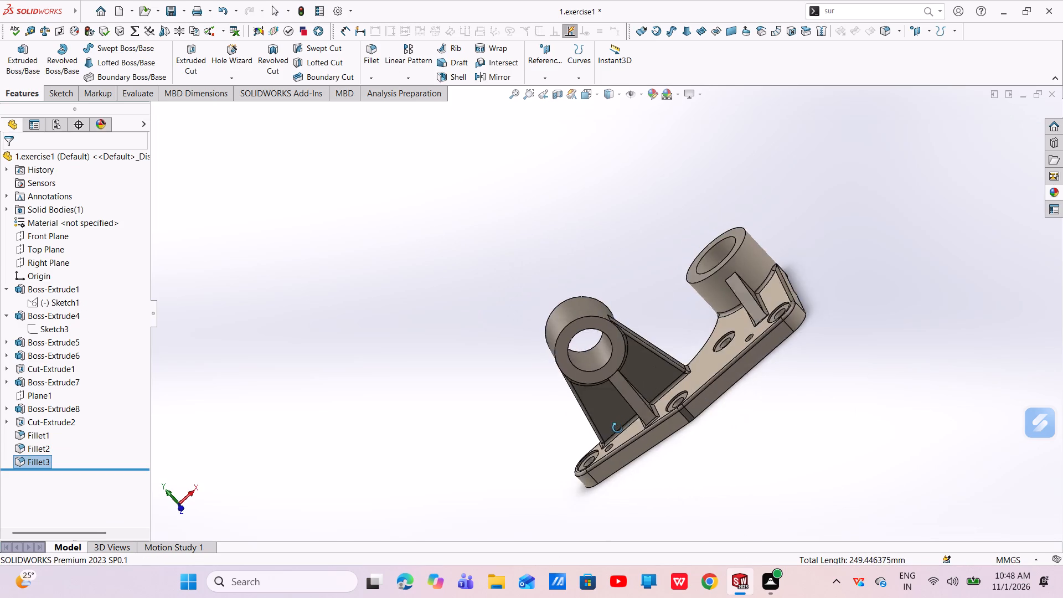
pyautogui.moveTo(617, 428); pyautogui.dragTo(611, 428, button='middle')
pyautogui.scroll(-6, 582, 342)
pyautogui.scroll(-1, 669, 382)
pyautogui.scroll(4, 676, 393)
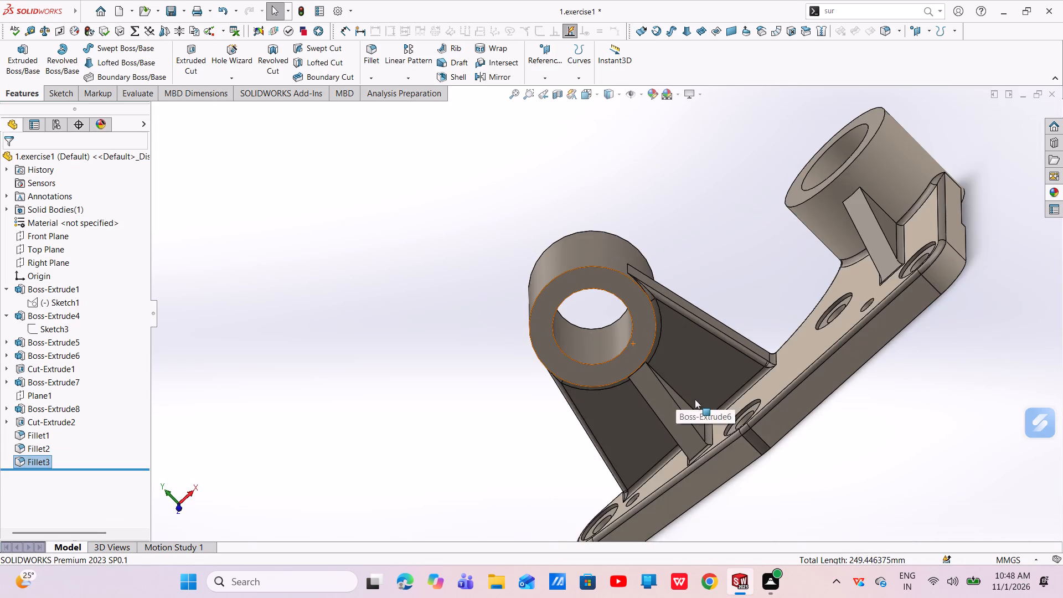
pyautogui.scroll(1, 695, 399)
pyautogui.moveTo(695, 399); pyautogui.dragTo(791, 296, button='middle')
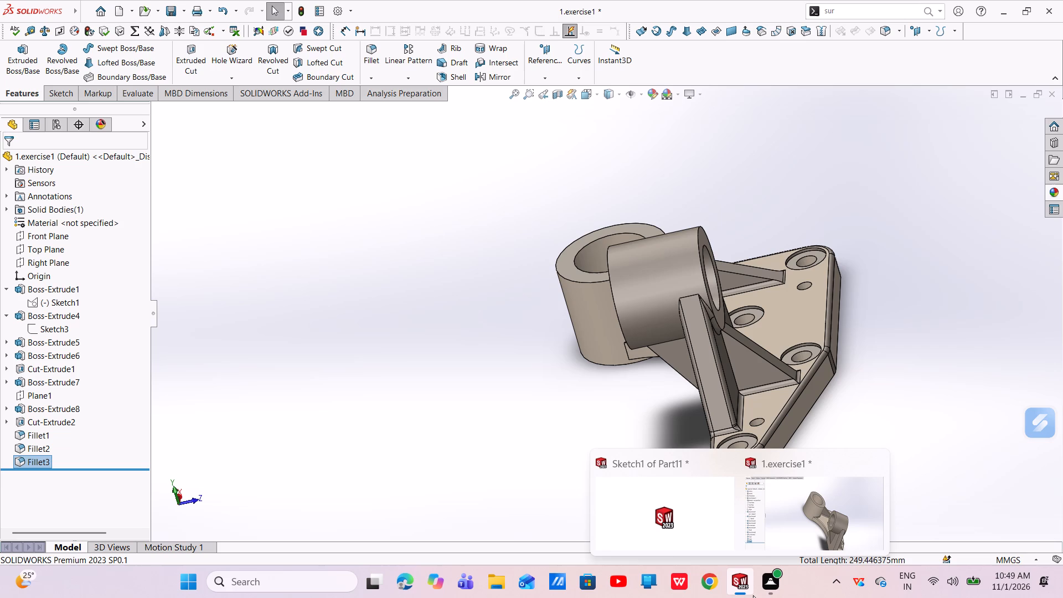
pyautogui.click(554, 414)
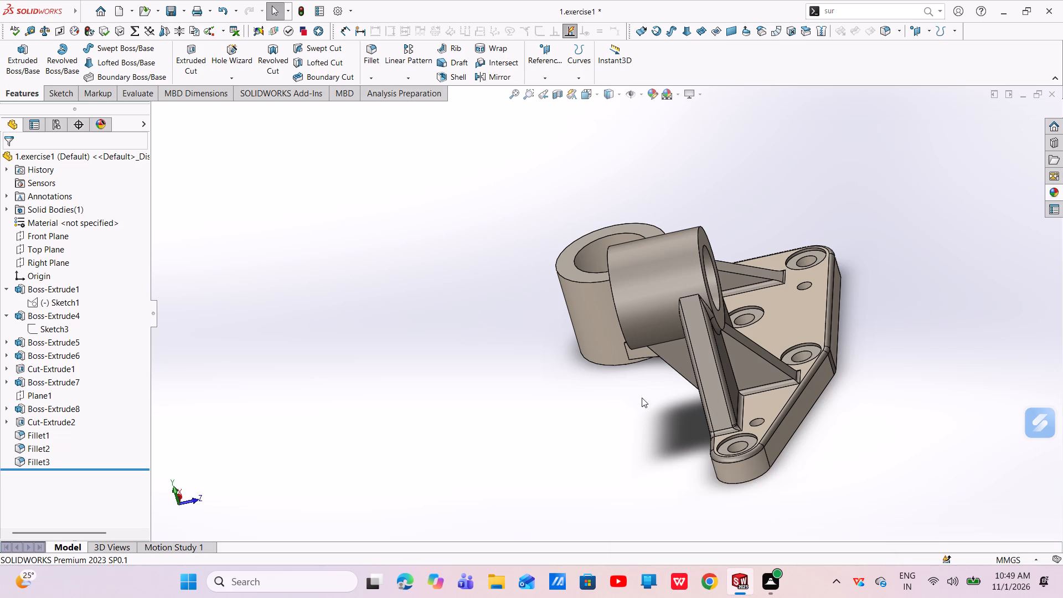
# Fillet the four edges where the triangular ribs beneath the horizontal boss meet both faces of the upright with a 3 mm radius.
pyautogui.scroll(-2, 645, 397)
pyautogui.moveTo(646, 397); pyautogui.dragTo(694, 320, button='middle')
pyautogui.scroll(-2, 694, 319)
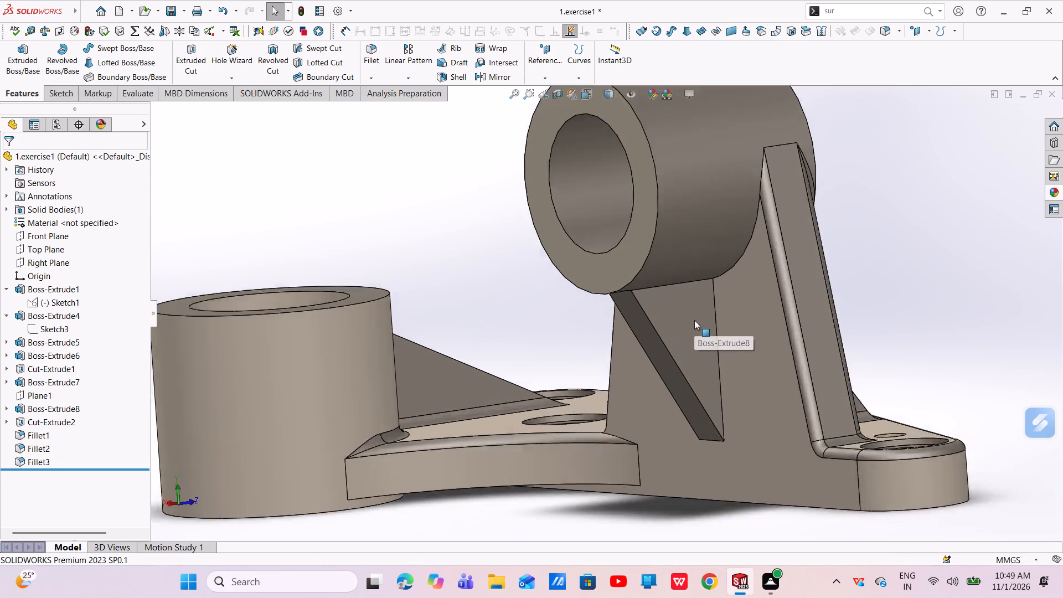
pyautogui.scroll(-3, 694, 320)
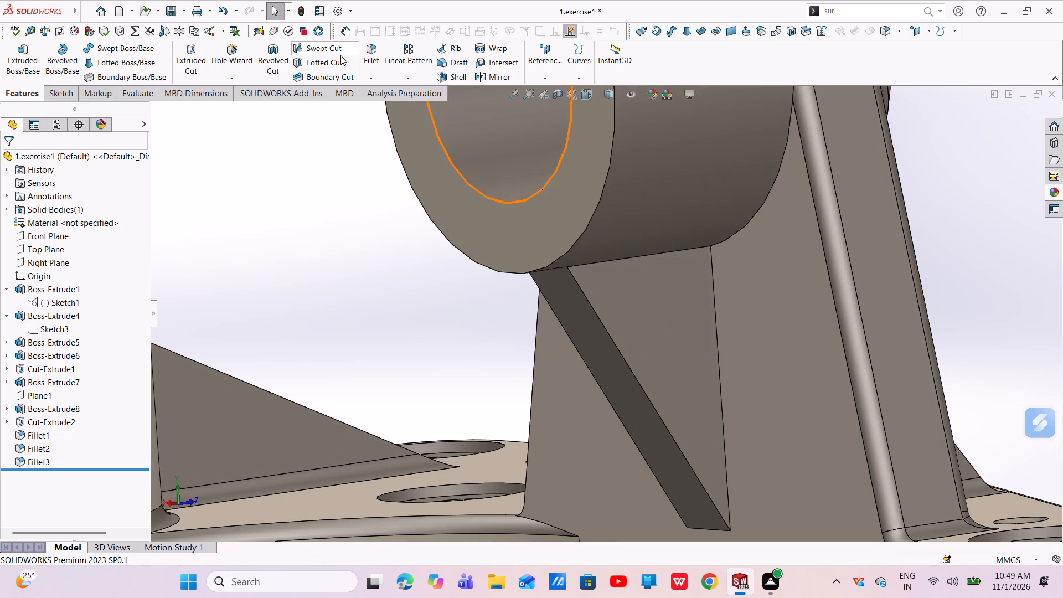
pyautogui.click(360, 55)
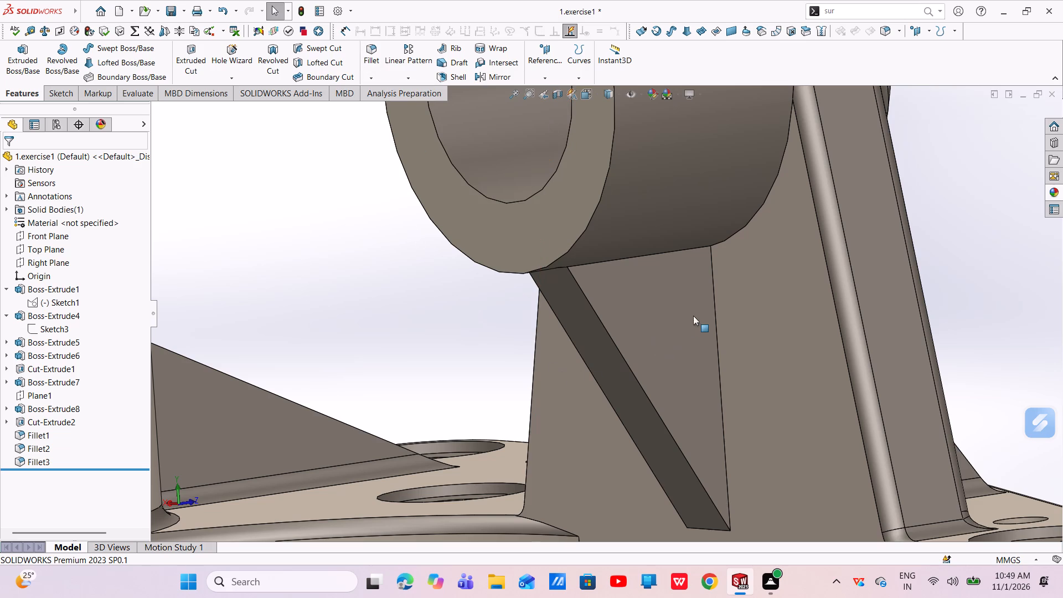
pyautogui.click(713, 305)
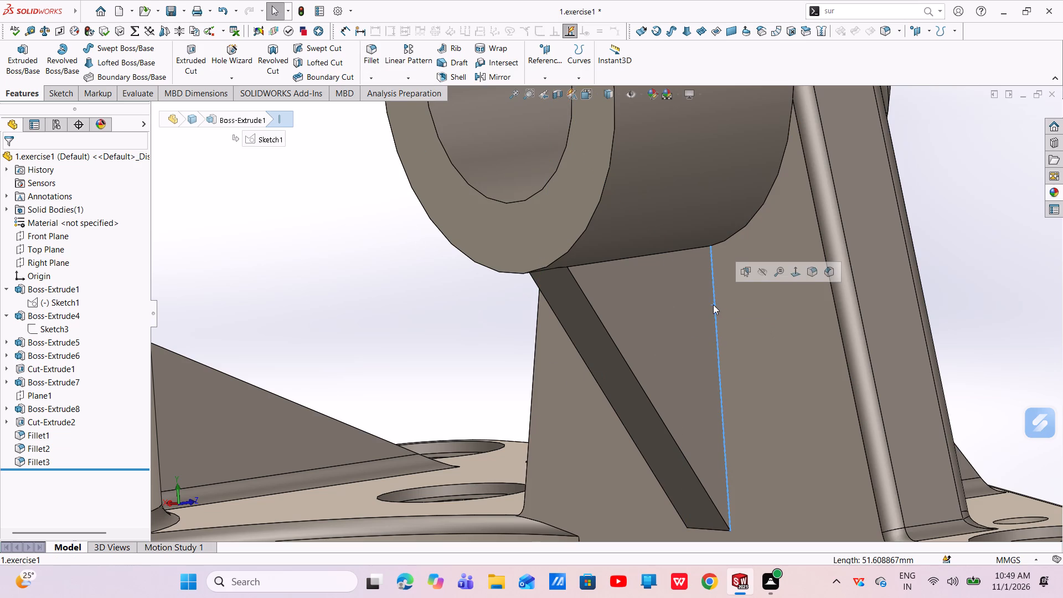
pyautogui.press('Escape')
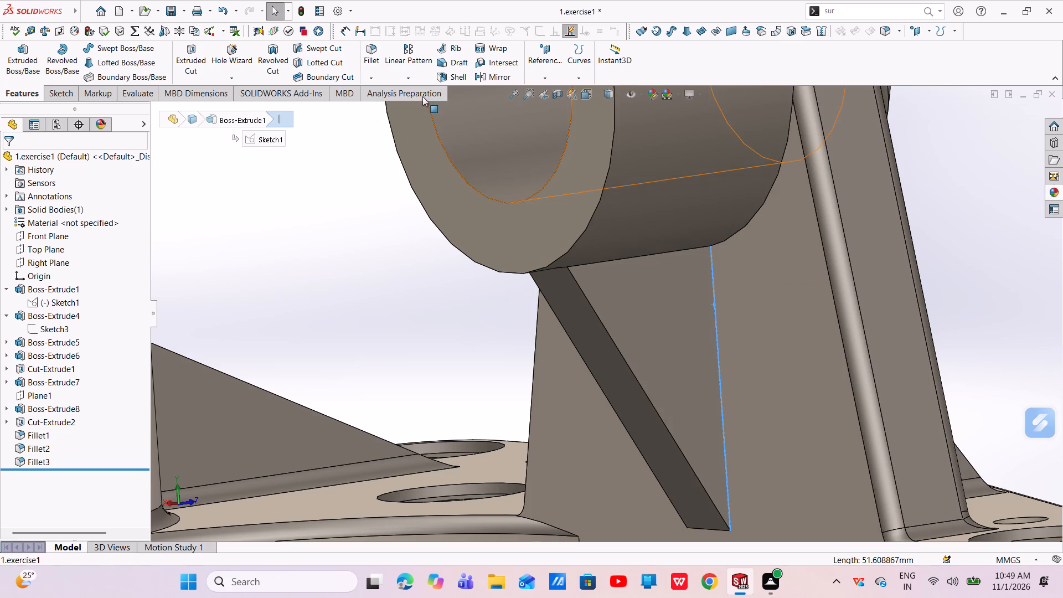
pyautogui.click(374, 50)
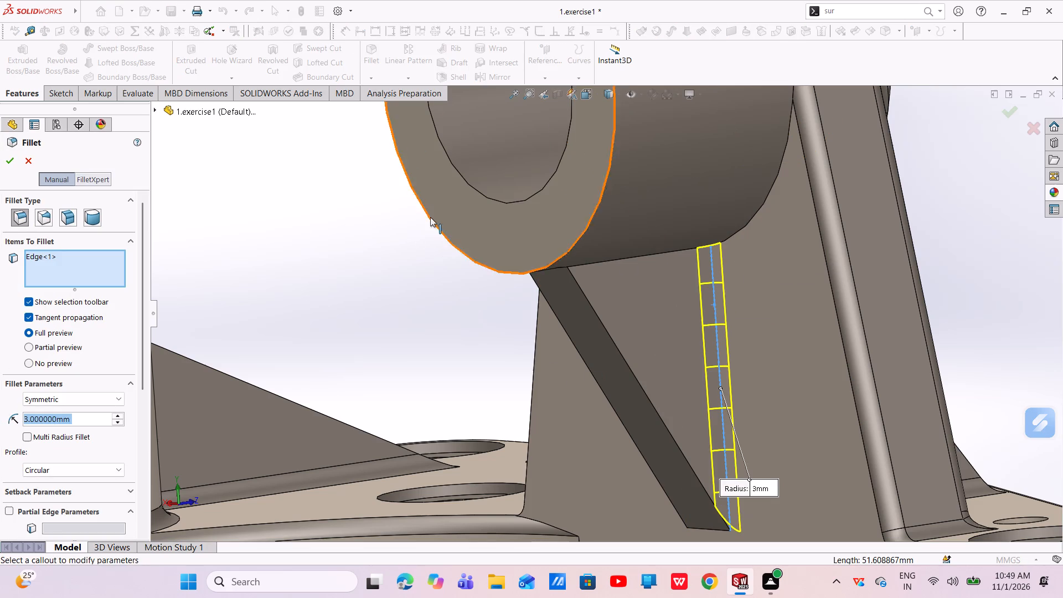
pyautogui.moveTo(568, 267); pyautogui.dragTo(695, 224, button='middle')
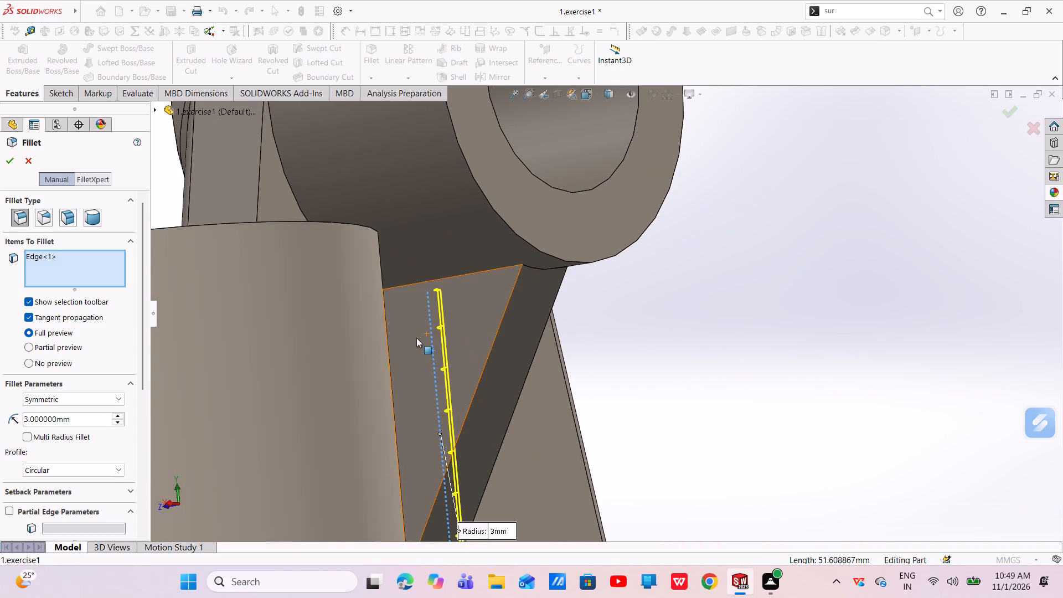
pyautogui.moveTo(416, 338); pyautogui.dragTo(401, 343, button='middle')
pyautogui.click(392, 323)
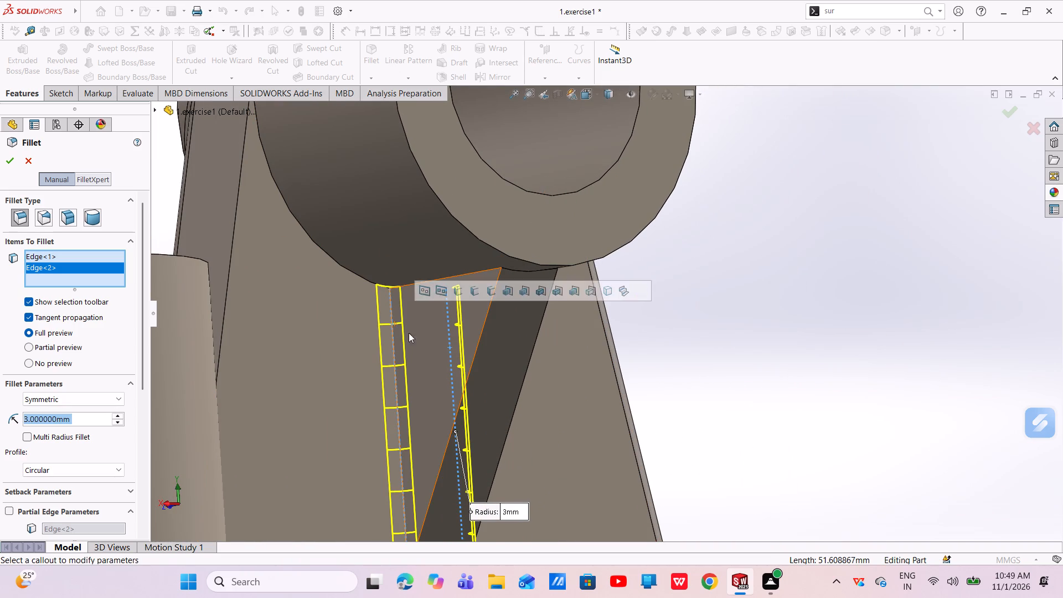
pyautogui.scroll(3, 470, 339)
pyautogui.moveTo(600, 378); pyautogui.dragTo(534, 413, button='middle')
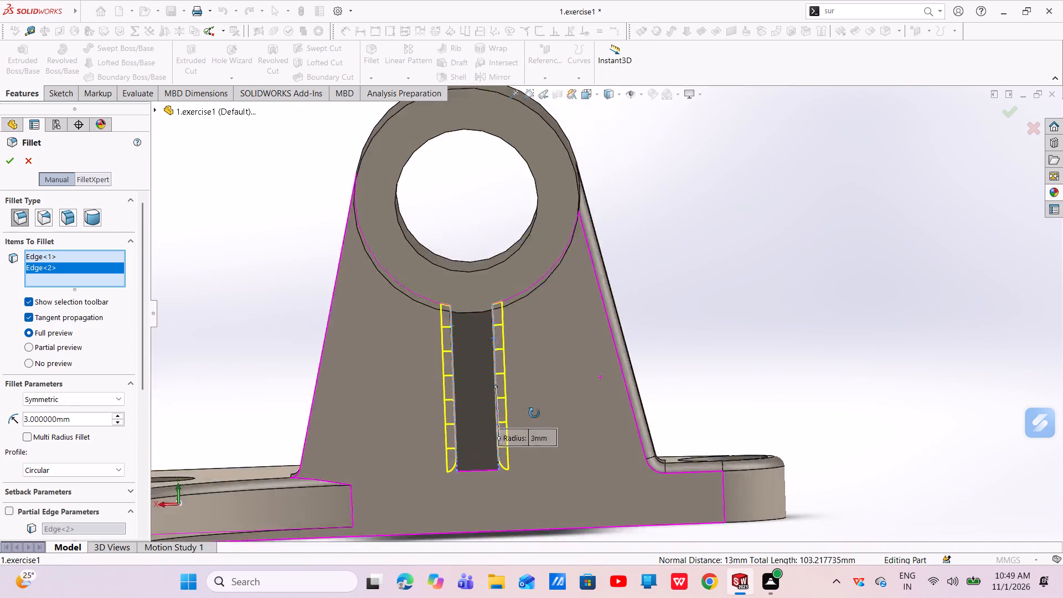
pyautogui.moveTo(534, 413); pyautogui.dragTo(399, 481, button='middle')
pyautogui.scroll(-5, 708, 314)
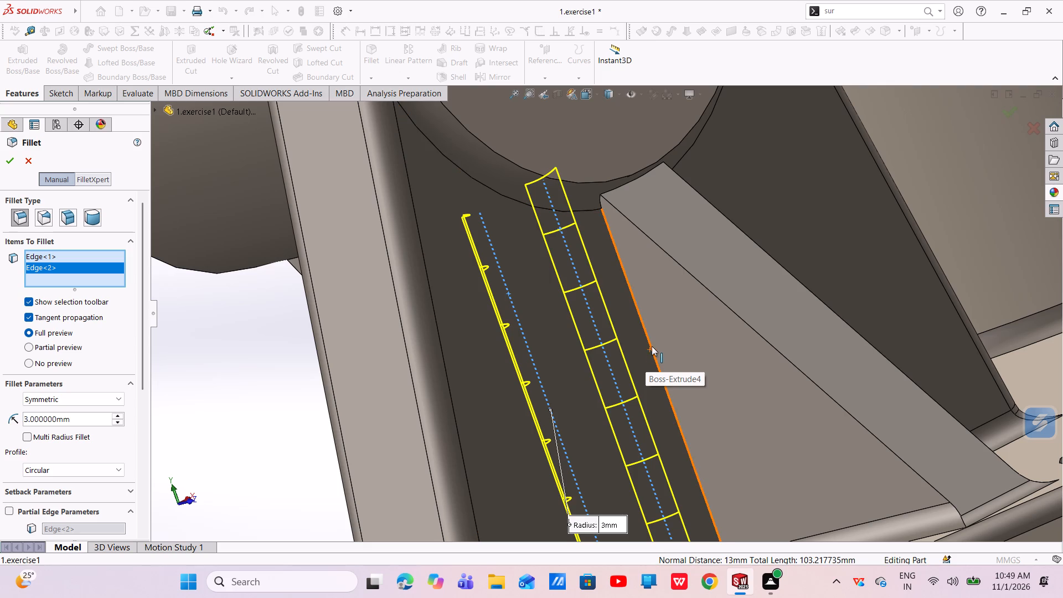
pyautogui.click(652, 346)
pyautogui.moveTo(656, 343); pyautogui.dragTo(554, 456, button='middle')
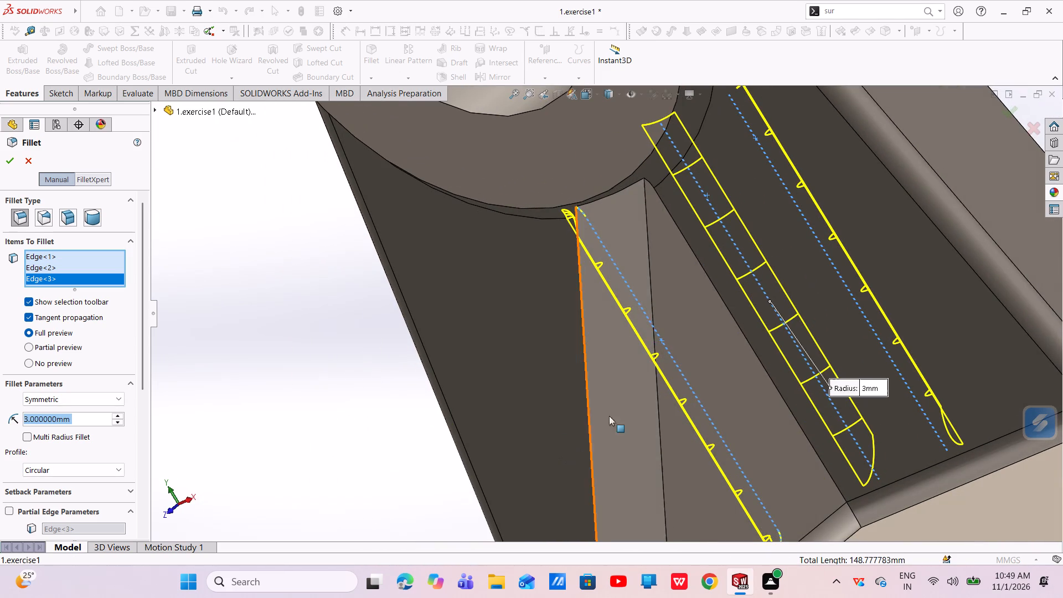
pyautogui.click(724, 302)
pyautogui.scroll(4, 714, 316)
pyautogui.moveTo(712, 328); pyautogui.dragTo(718, 321, button='middle')
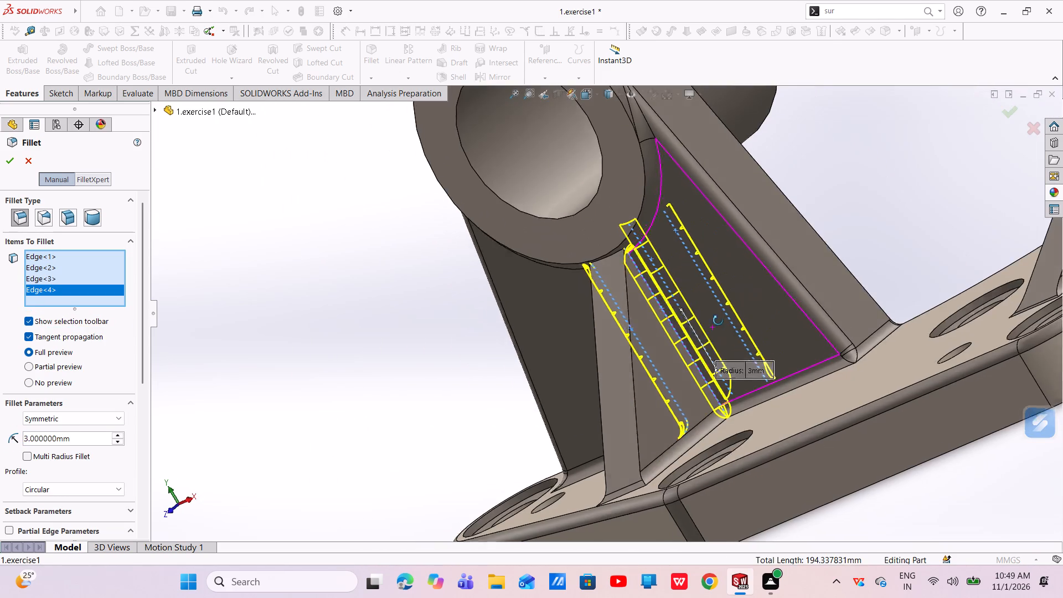
pyautogui.moveTo(718, 321); pyautogui.dragTo(791, 283, button='middle')
pyautogui.scroll(1, 720, 318)
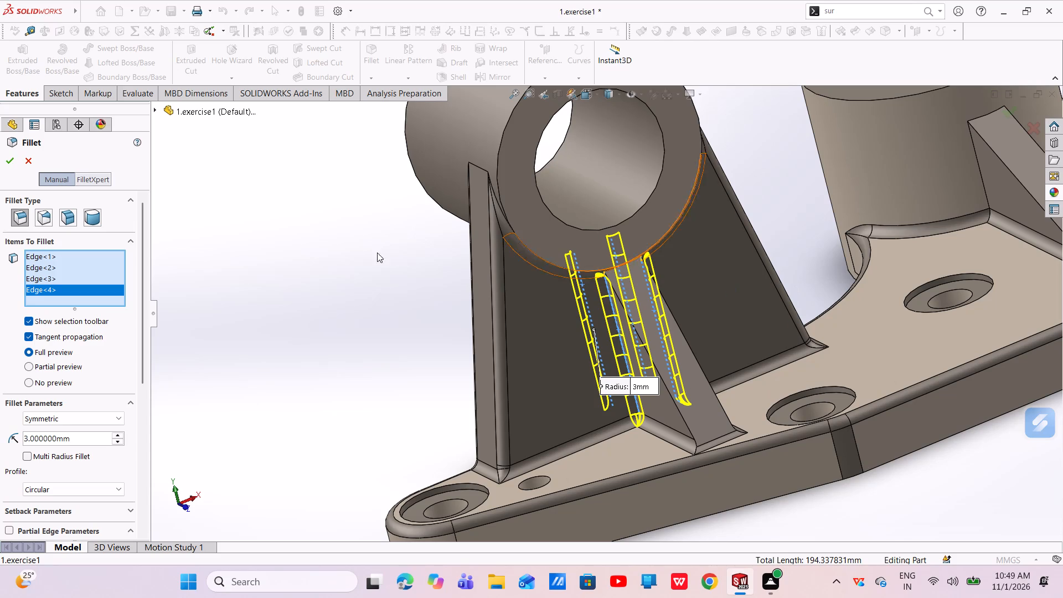
pyautogui.click(16, 158)
# Examine the rib-to-upright fillets and the rib's lower corner on the plate from several angles.
pyautogui.scroll(-2, 602, 307)
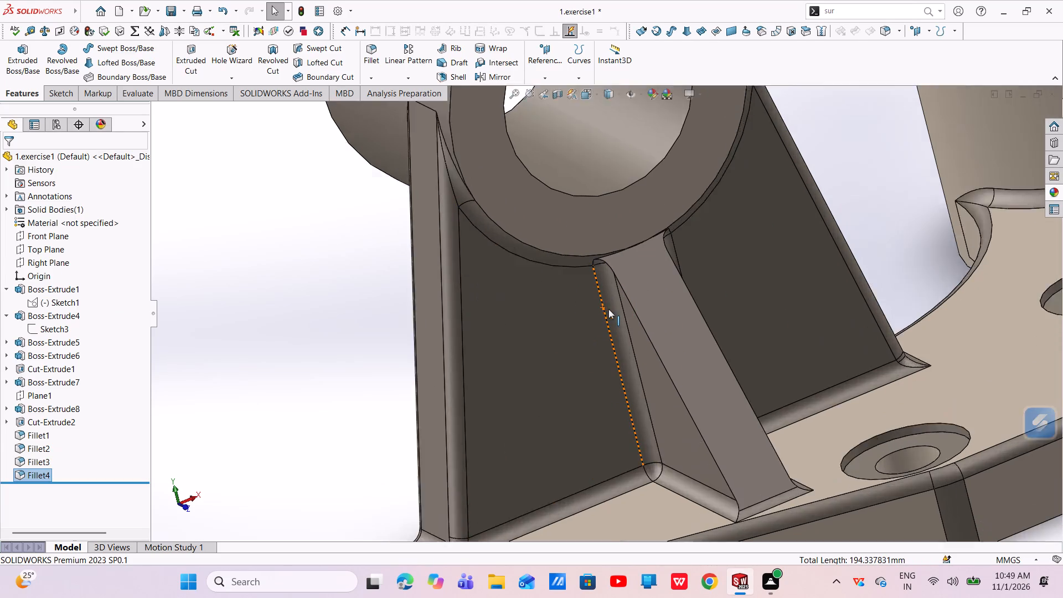
pyautogui.scroll(-3, 608, 309)
pyautogui.moveTo(641, 338); pyautogui.dragTo(678, 288, button='middle')
pyautogui.scroll(5, 623, 352)
pyautogui.moveTo(610, 352); pyautogui.dragTo(627, 313, button='middle')
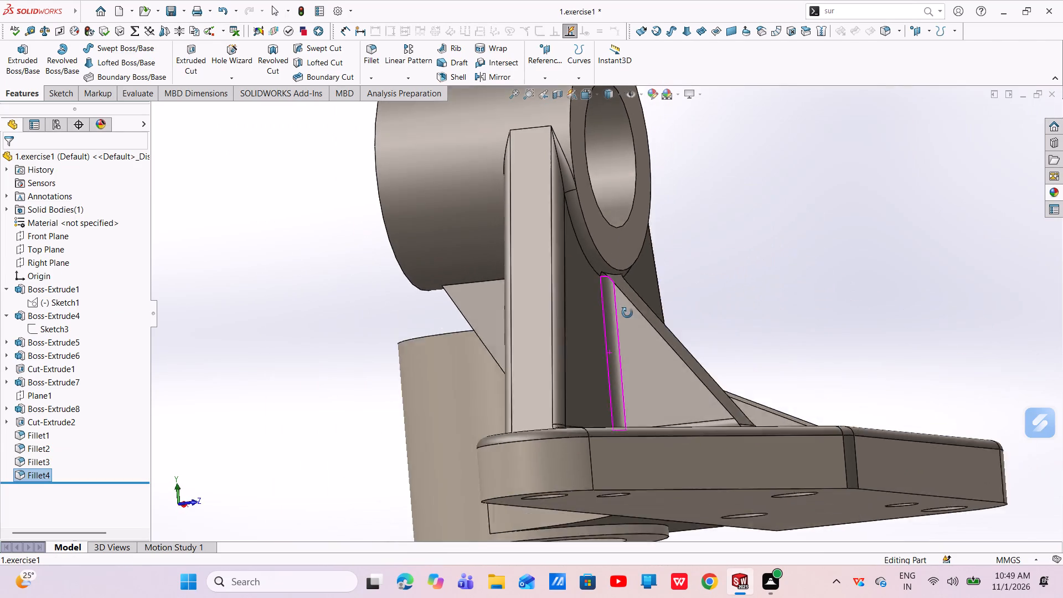
pyautogui.moveTo(627, 313); pyautogui.dragTo(662, 417, button='middle')
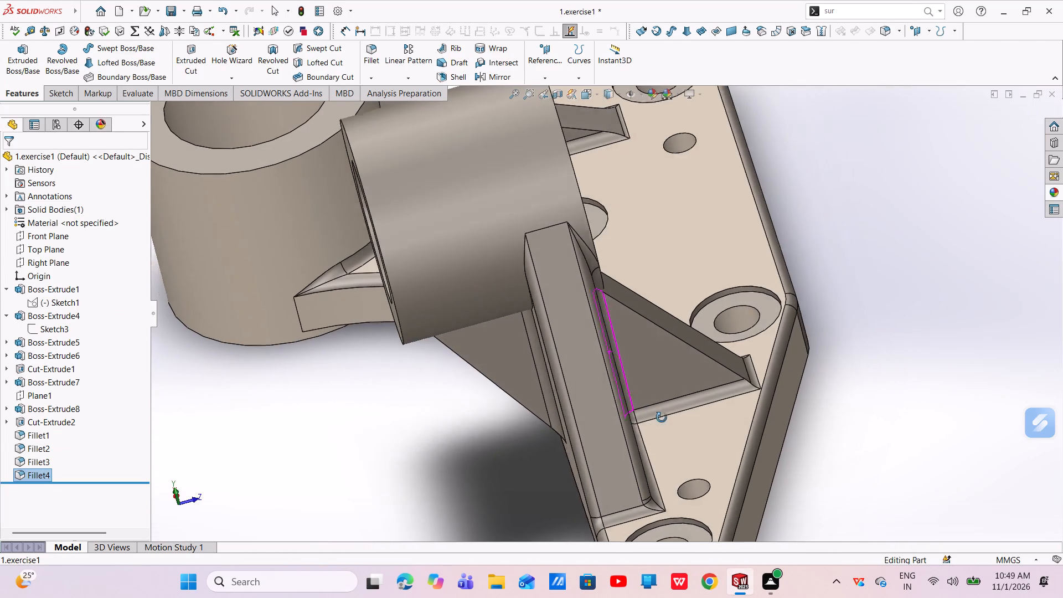
pyautogui.moveTo(662, 417); pyautogui.dragTo(662, 418, button='middle')
pyautogui.scroll(-11, 725, 381)
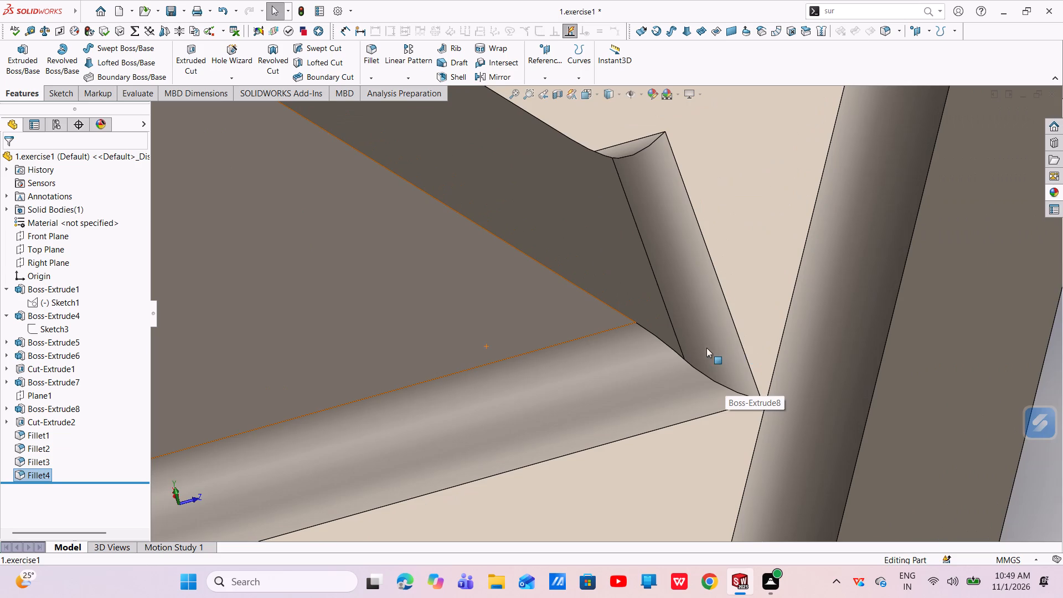
pyautogui.scroll(15, 706, 348)
pyautogui.scroll(1, 582, 380)
pyautogui.moveTo(581, 372); pyautogui.dragTo(758, 307, button='middle')
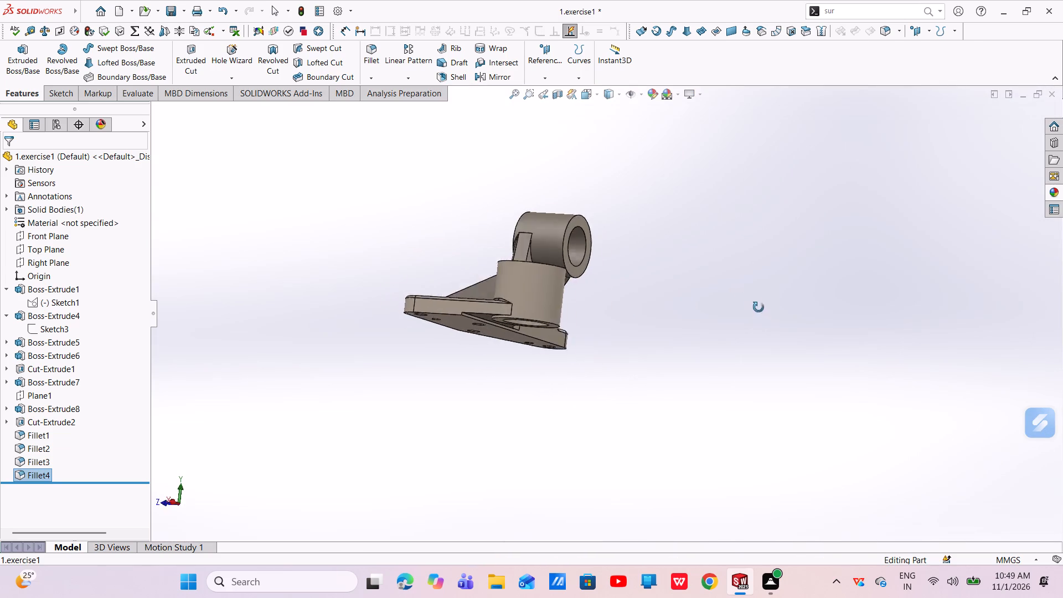
# Fillet the two edges where the triangular rib's side faces meet the vertical boss with a 3 mm radius.
pyautogui.moveTo(758, 307); pyautogui.dragTo(770, 409, button='middle')
pyautogui.scroll(-7, 506, 357)
pyautogui.moveTo(579, 297); pyautogui.dragTo(584, 297, button='middle')
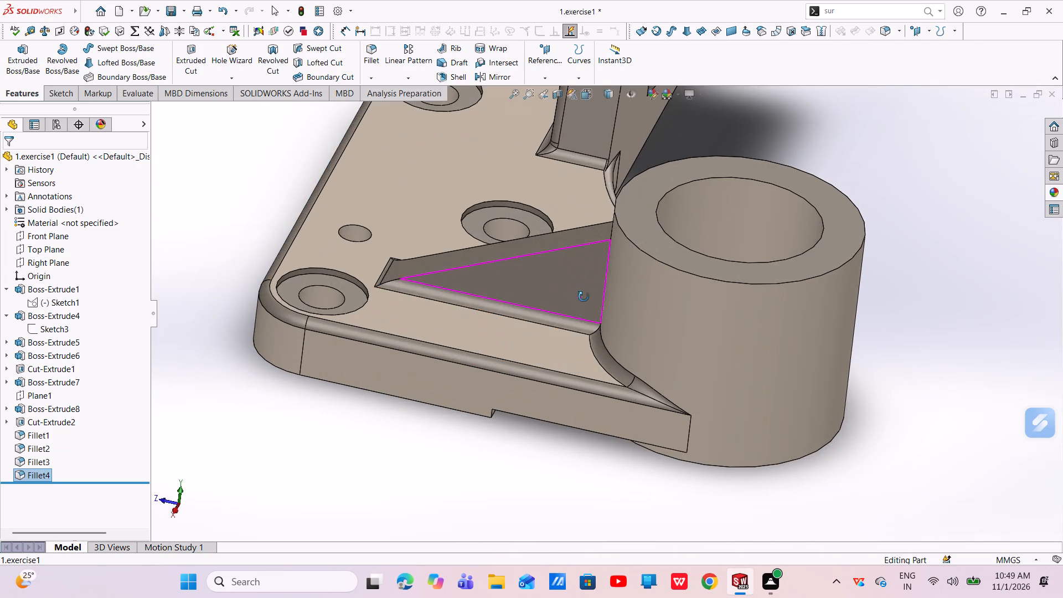
pyautogui.moveTo(584, 297); pyautogui.dragTo(621, 395, button='middle')
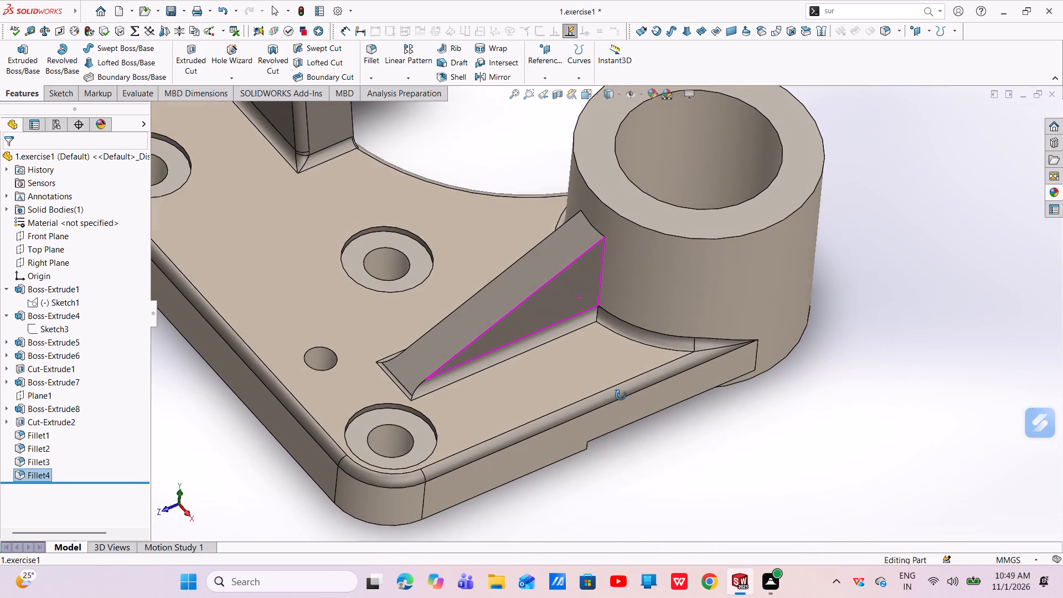
pyautogui.moveTo(621, 395); pyautogui.dragTo(618, 391, button='middle')
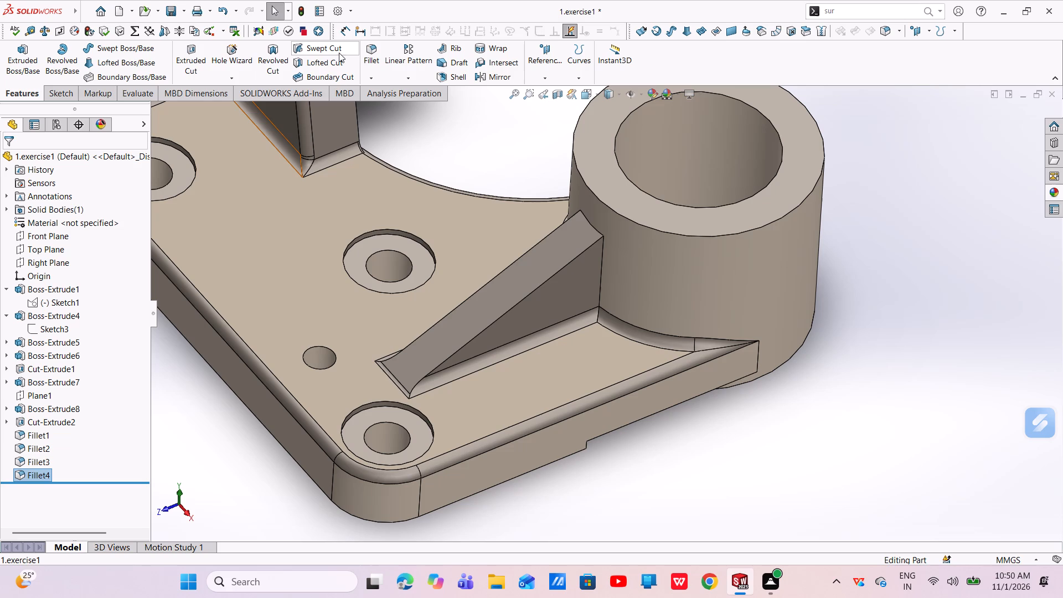
pyautogui.click(363, 54)
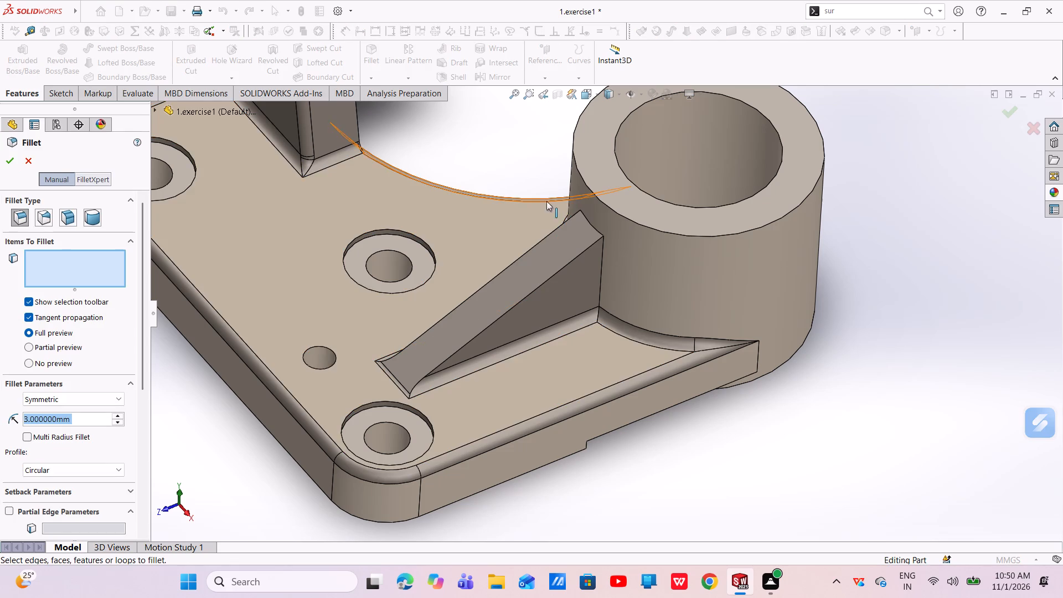
pyautogui.scroll(-5, 576, 225)
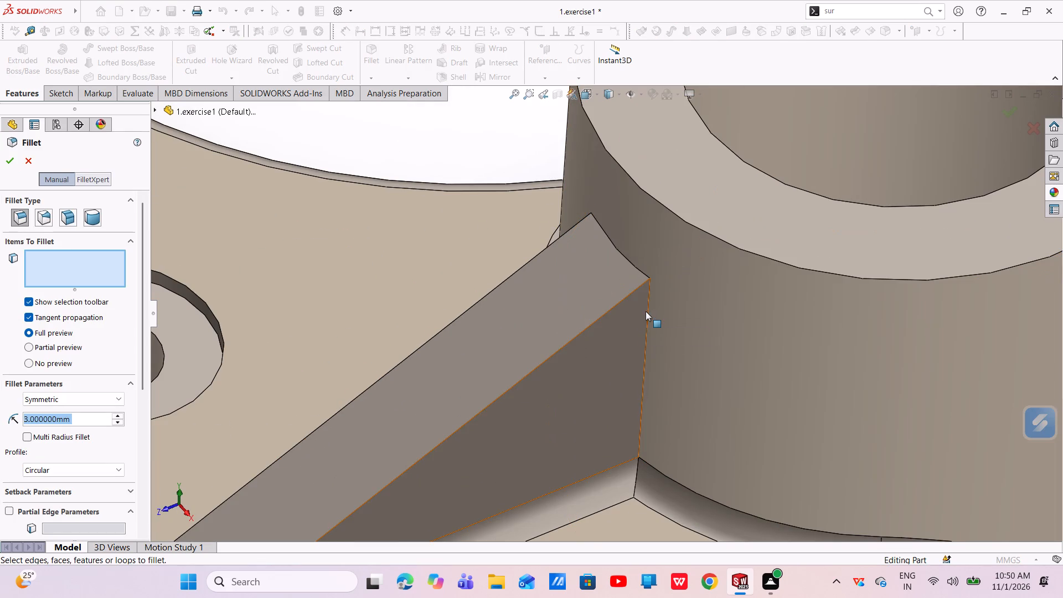
pyautogui.click(649, 317)
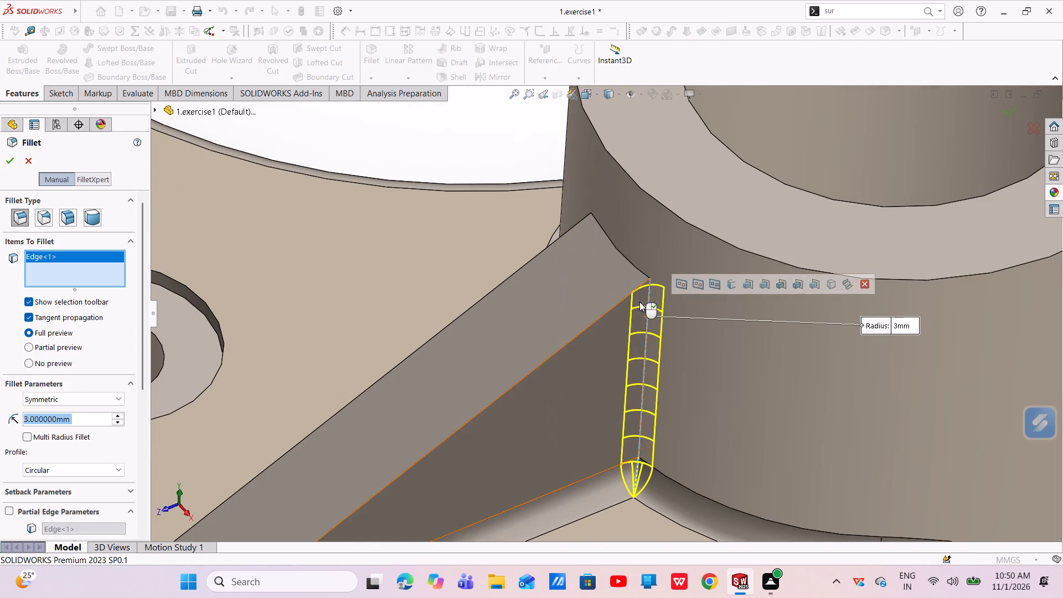
pyautogui.scroll(4, 639, 302)
pyautogui.moveTo(619, 317); pyautogui.dragTo(712, 335, button='middle')
pyautogui.scroll(-4, 577, 332)
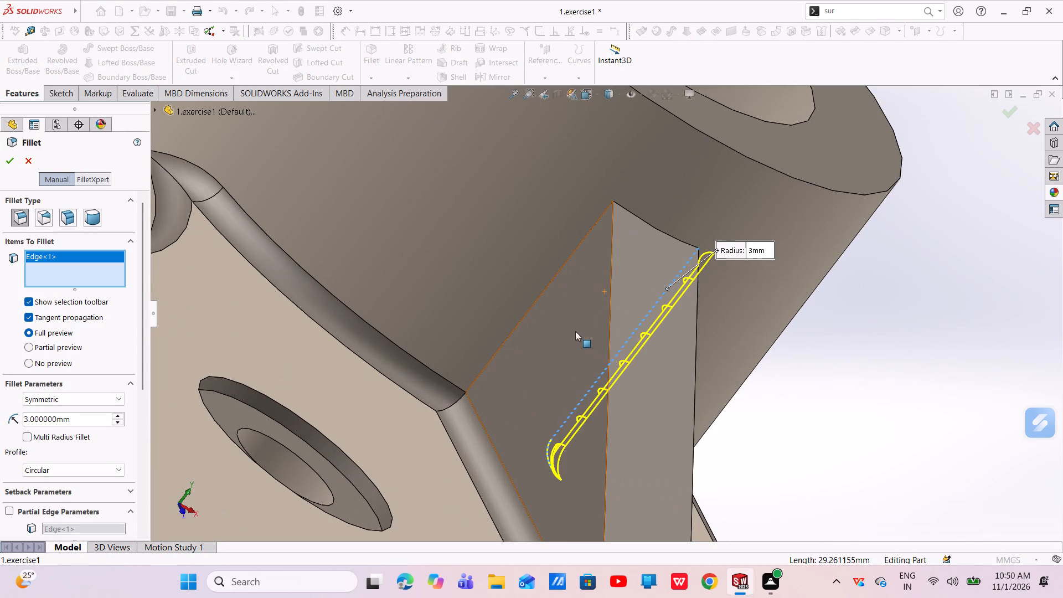
pyautogui.click(560, 268)
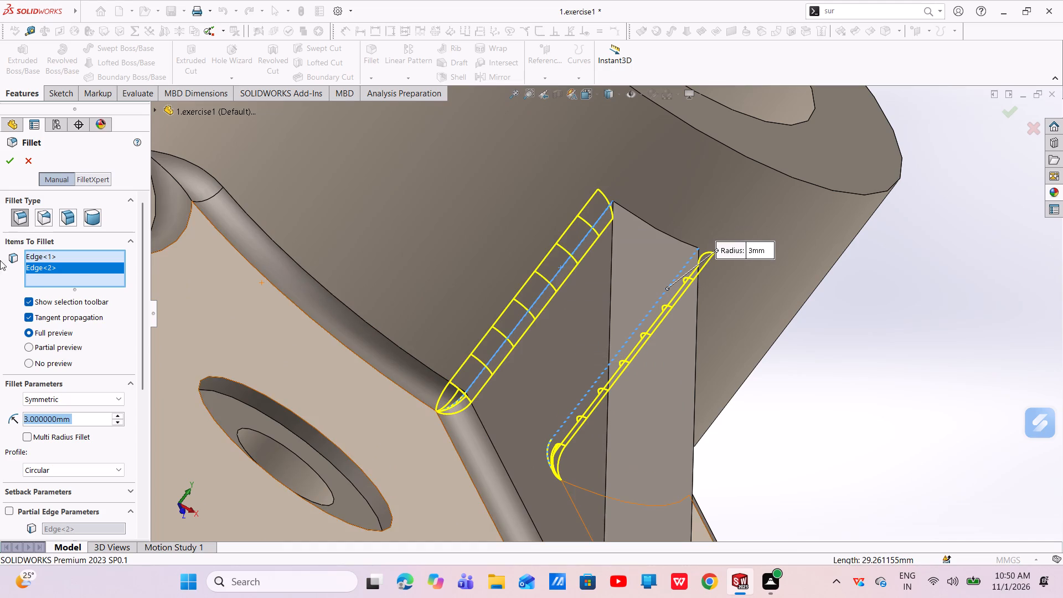
pyautogui.click(8, 163)
# Examine the rib's filleted junction with the vertical boss and its lower end on the plate from several angles.
pyautogui.scroll(3, 534, 334)
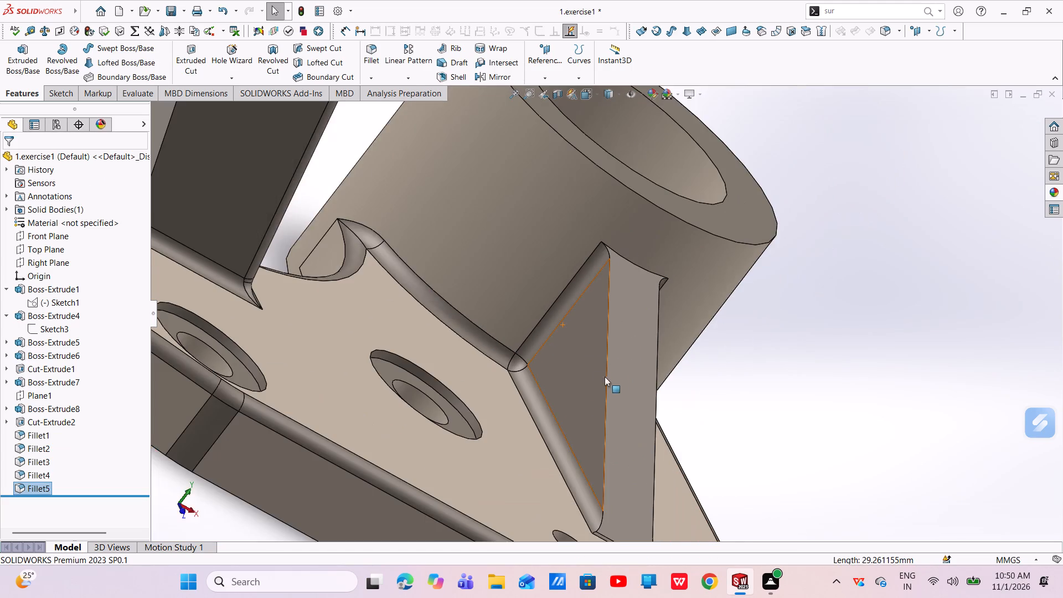
pyautogui.moveTo(606, 376); pyautogui.dragTo(512, 351, button='middle')
pyautogui.scroll(-5, 725, 302)
pyautogui.scroll(6, 740, 304)
pyautogui.scroll(2, 611, 422)
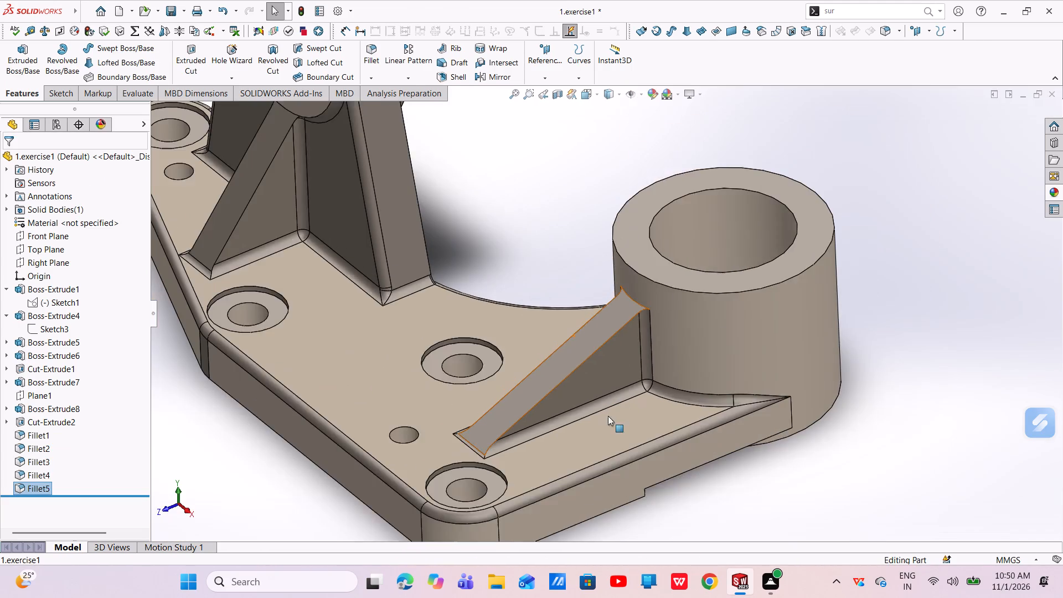
pyautogui.scroll(1, 608, 416)
pyautogui.moveTo(482, 406); pyautogui.dragTo(556, 461, button='middle')
pyautogui.moveTo(553, 466); pyautogui.dragTo(539, 481, button='middle')
pyautogui.scroll(-4, 544, 393)
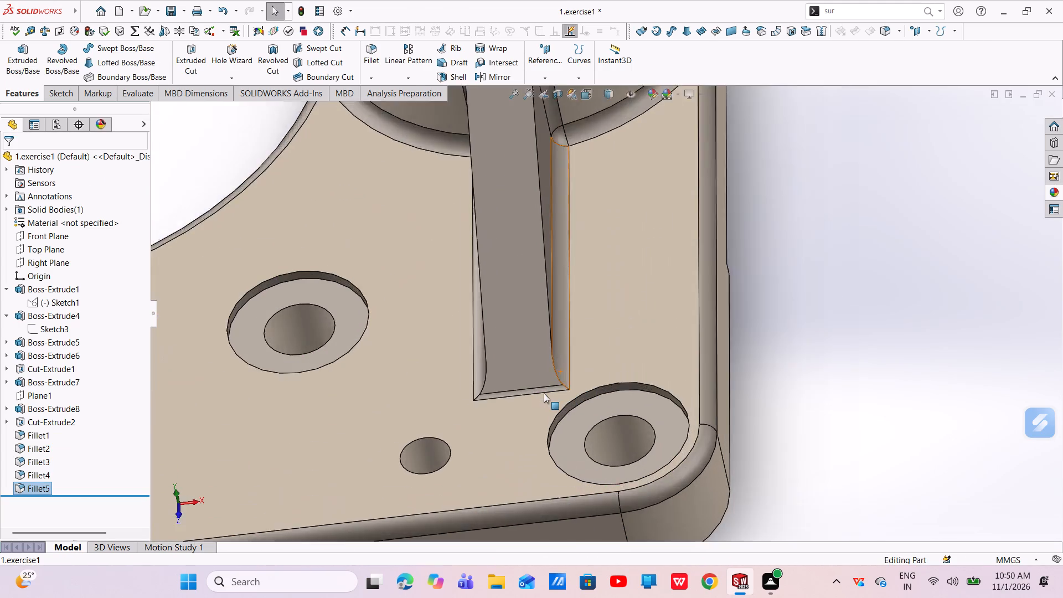
pyautogui.scroll(-1, 544, 393)
pyautogui.scroll(6, 544, 393)
pyautogui.moveTo(520, 396); pyautogui.dragTo(565, 318, button='middle')
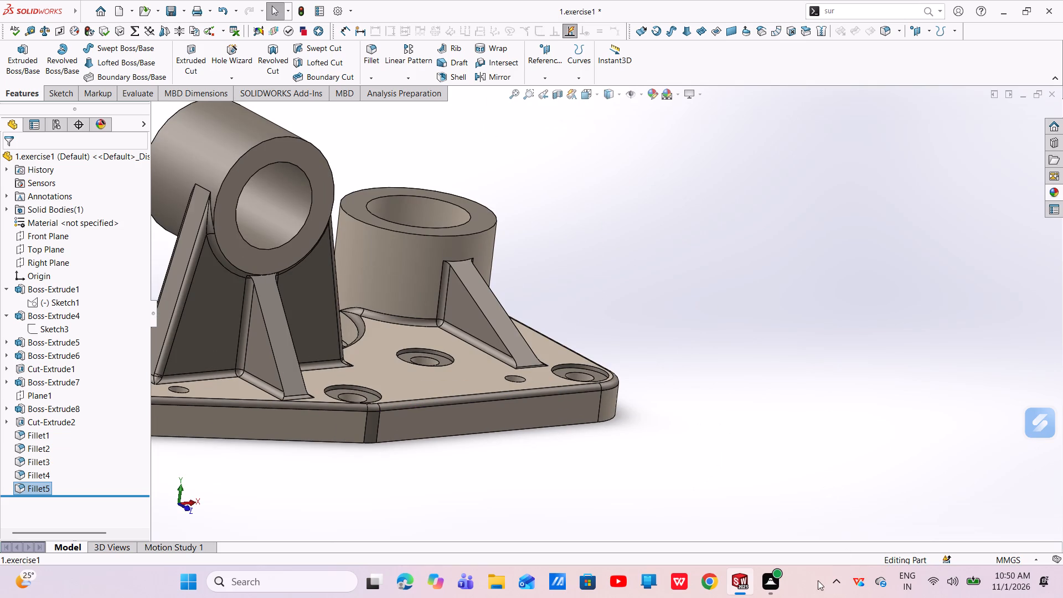
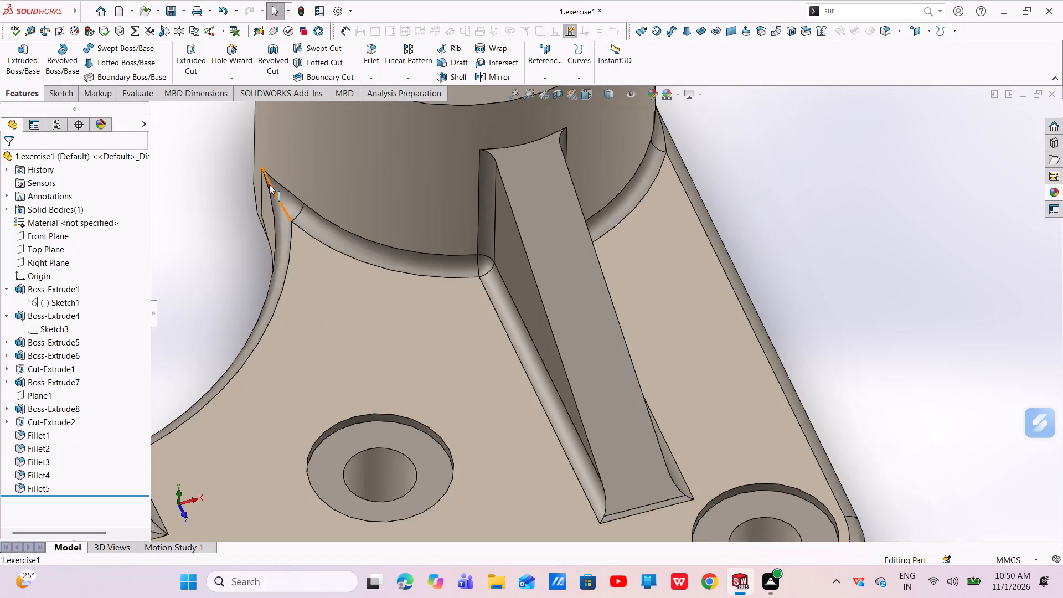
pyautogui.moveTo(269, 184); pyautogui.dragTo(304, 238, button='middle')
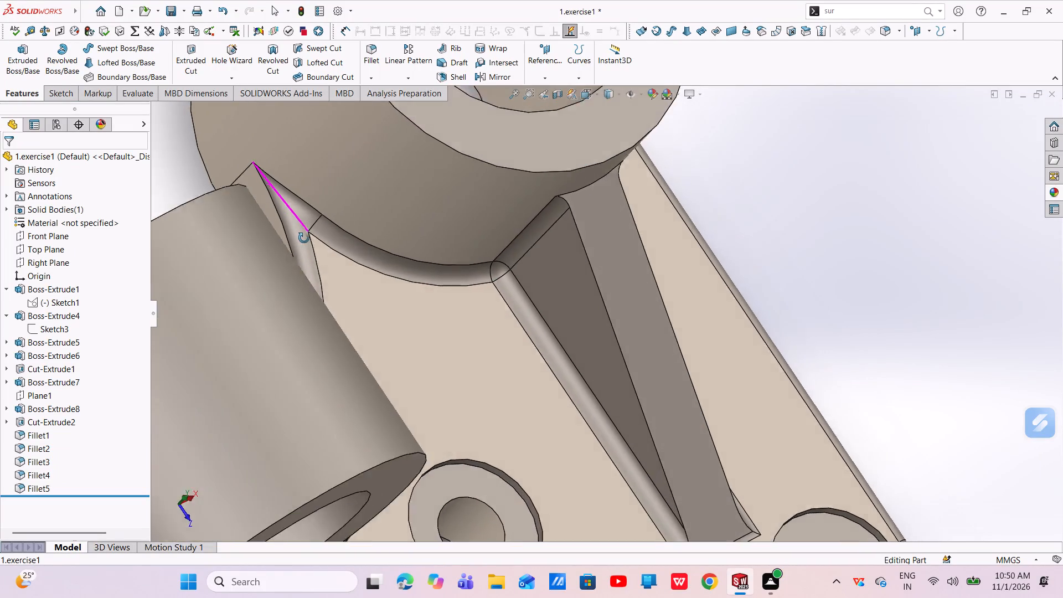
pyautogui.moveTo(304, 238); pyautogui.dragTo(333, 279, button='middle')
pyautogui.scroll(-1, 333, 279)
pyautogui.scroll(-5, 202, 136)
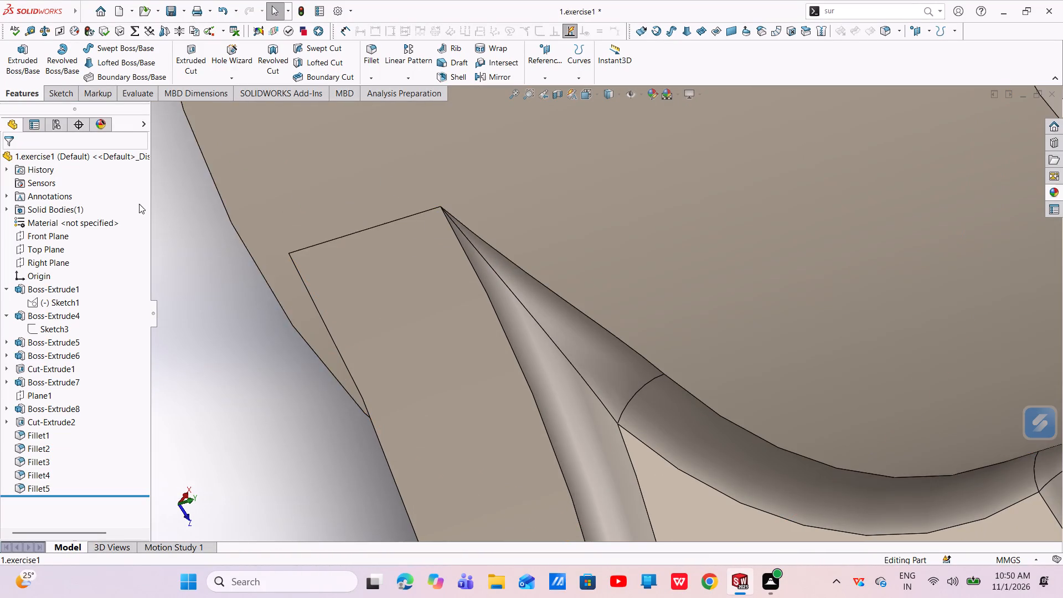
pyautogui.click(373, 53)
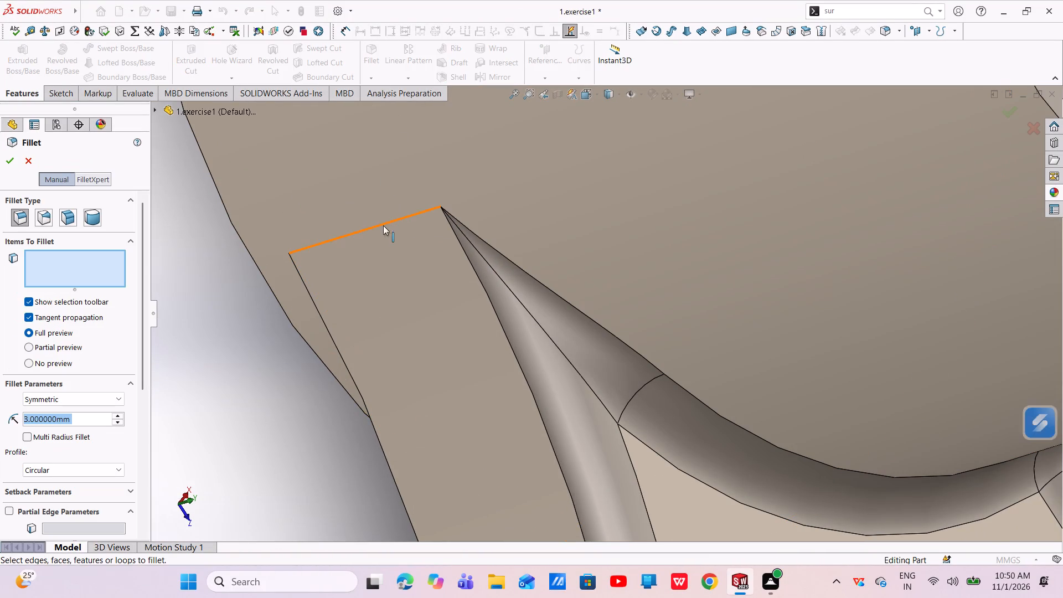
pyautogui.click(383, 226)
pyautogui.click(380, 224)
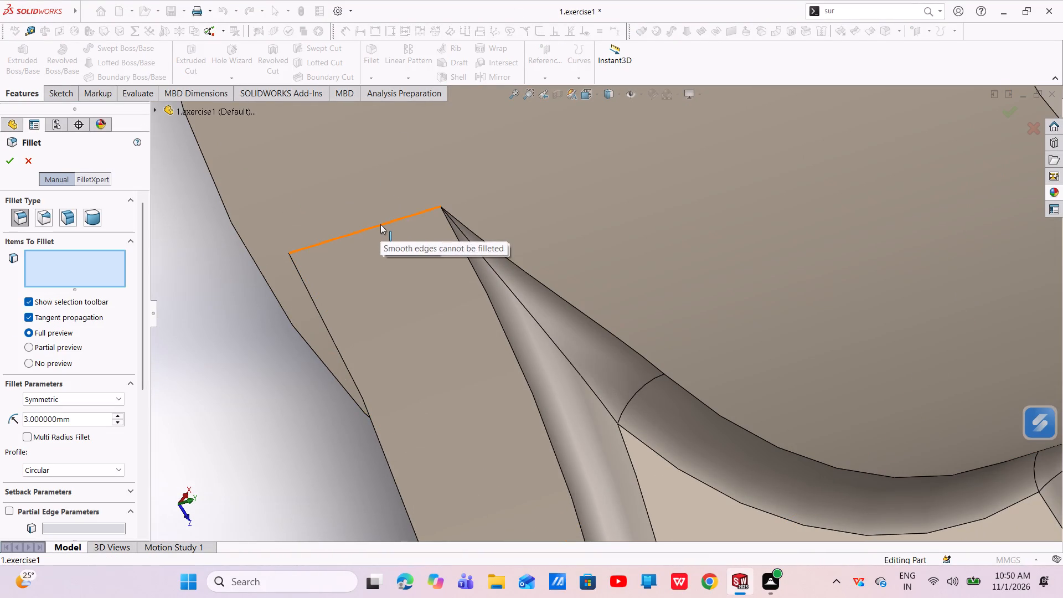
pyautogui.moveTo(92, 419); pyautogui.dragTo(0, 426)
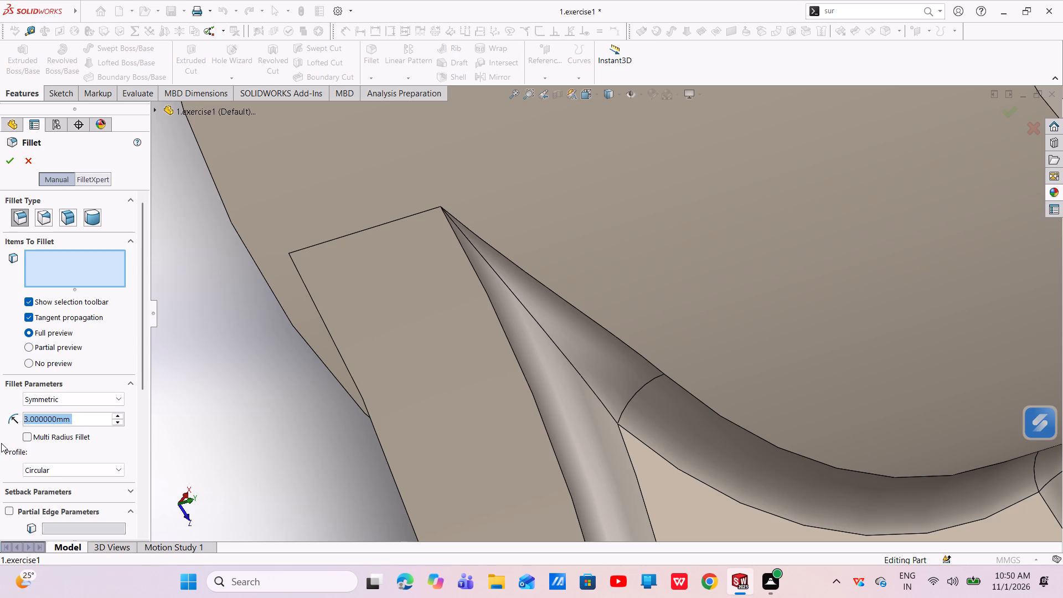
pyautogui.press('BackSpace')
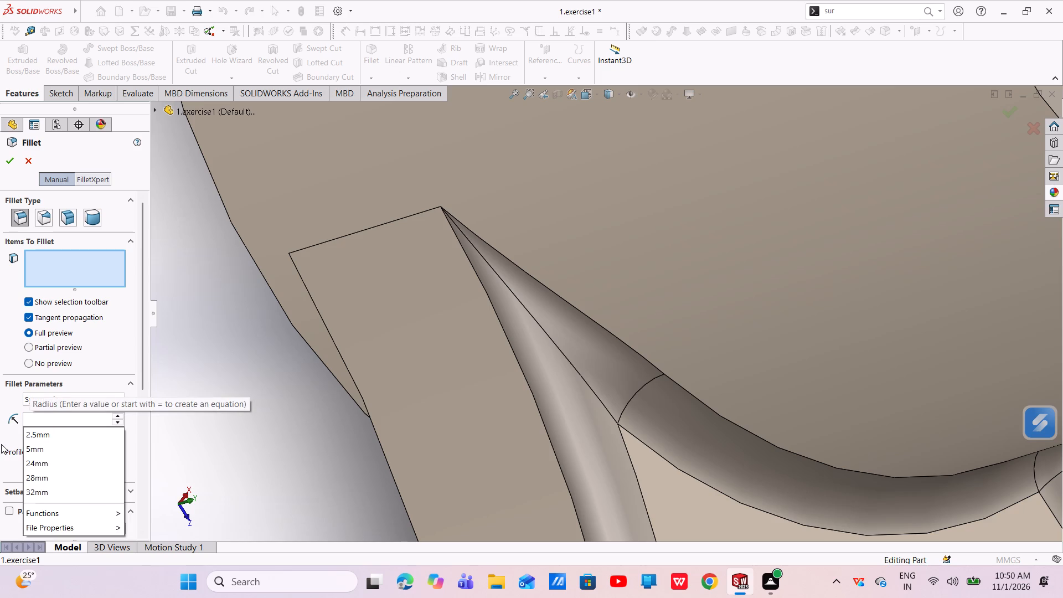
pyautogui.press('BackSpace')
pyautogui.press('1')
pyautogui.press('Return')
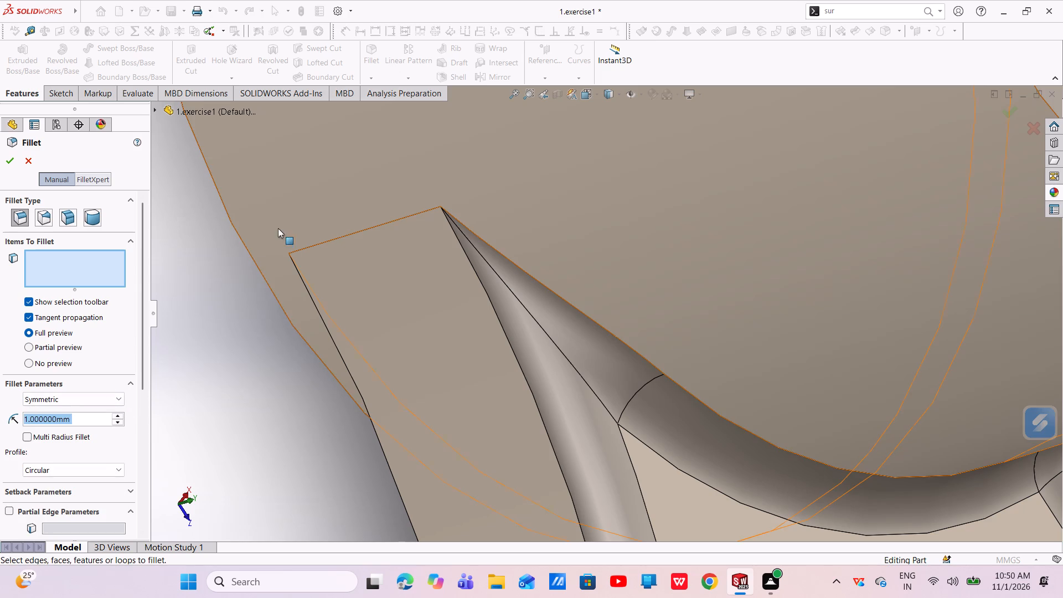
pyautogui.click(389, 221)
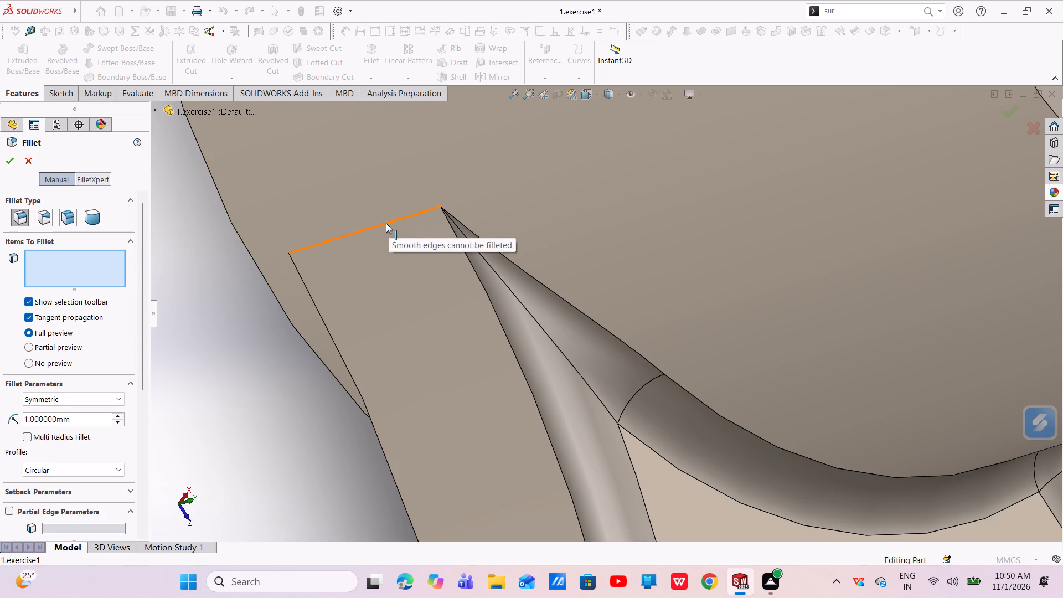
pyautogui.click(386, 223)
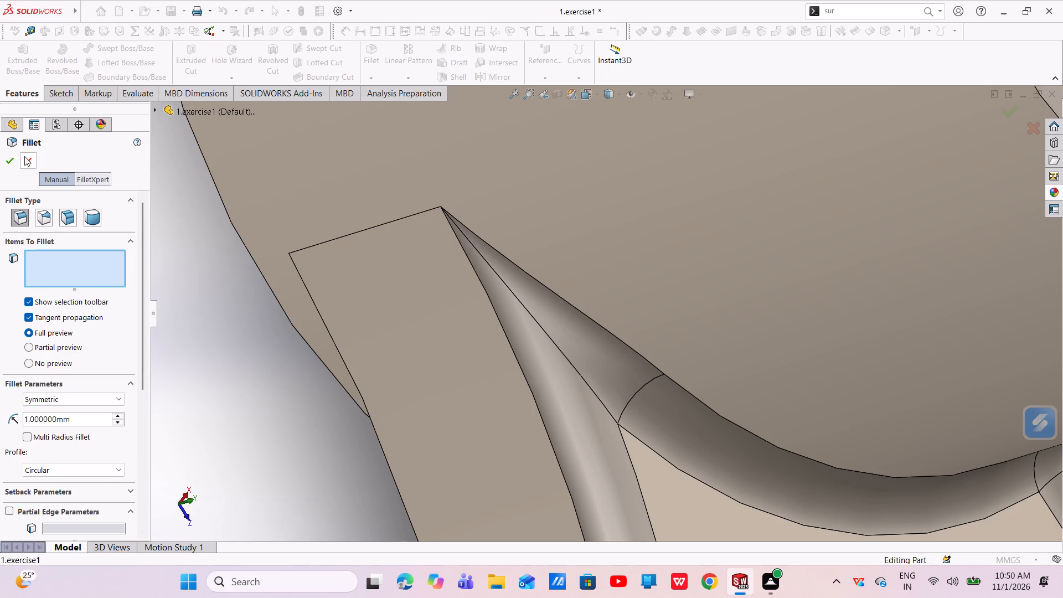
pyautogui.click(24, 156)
# Examine the whole bracket from the underside, front and side, checking the bosses, ribs and counterbored holes for edges still lacking fillets.
pyautogui.scroll(9, 542, 200)
pyautogui.scroll(-1, 612, 252)
pyautogui.moveTo(612, 252); pyautogui.dragTo(758, 249, button='middle')
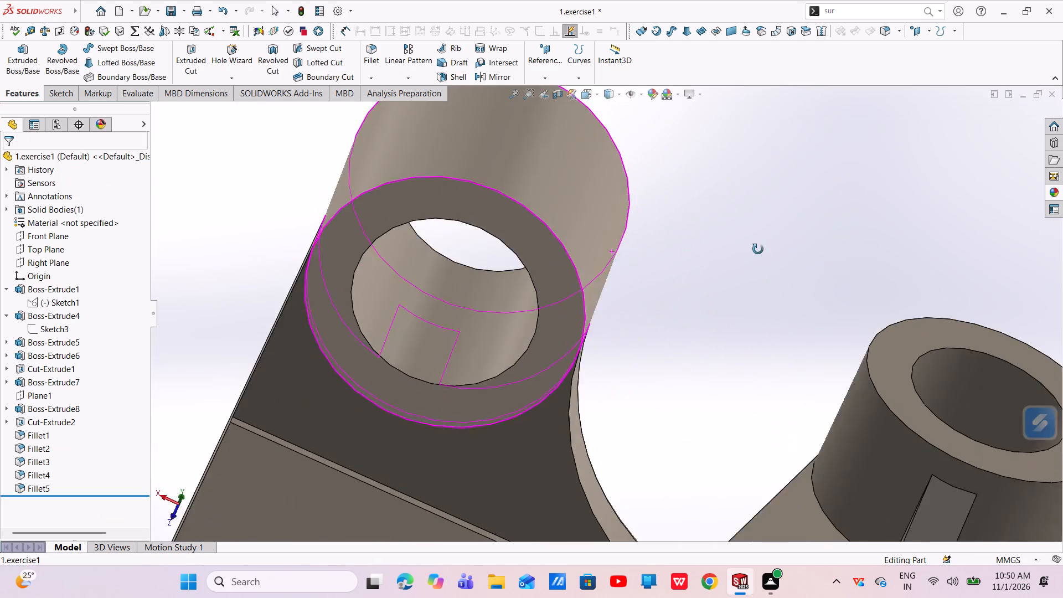
pyautogui.moveTo(758, 249); pyautogui.dragTo(769, 269, button='middle')
pyautogui.middleClick(772, 280)
pyautogui.moveTo(768, 282); pyautogui.dragTo(758, 285, button='middle')
pyautogui.scroll(2, 758, 285)
pyautogui.scroll(-1, 758, 285)
pyautogui.scroll(2, 758, 285)
pyautogui.scroll(3, 791, 325)
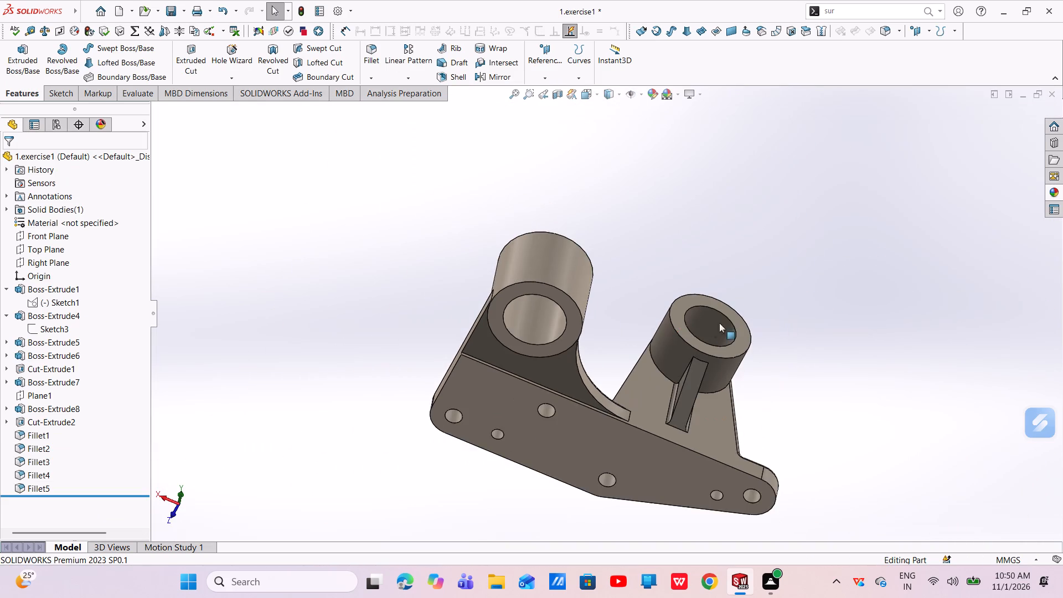
pyautogui.scroll(-6, 662, 333)
pyautogui.scroll(3, 626, 338)
pyautogui.scroll(-1, 626, 338)
pyautogui.scroll(2, 626, 338)
pyautogui.moveTo(632, 321); pyautogui.dragTo(587, 418, button='middle')
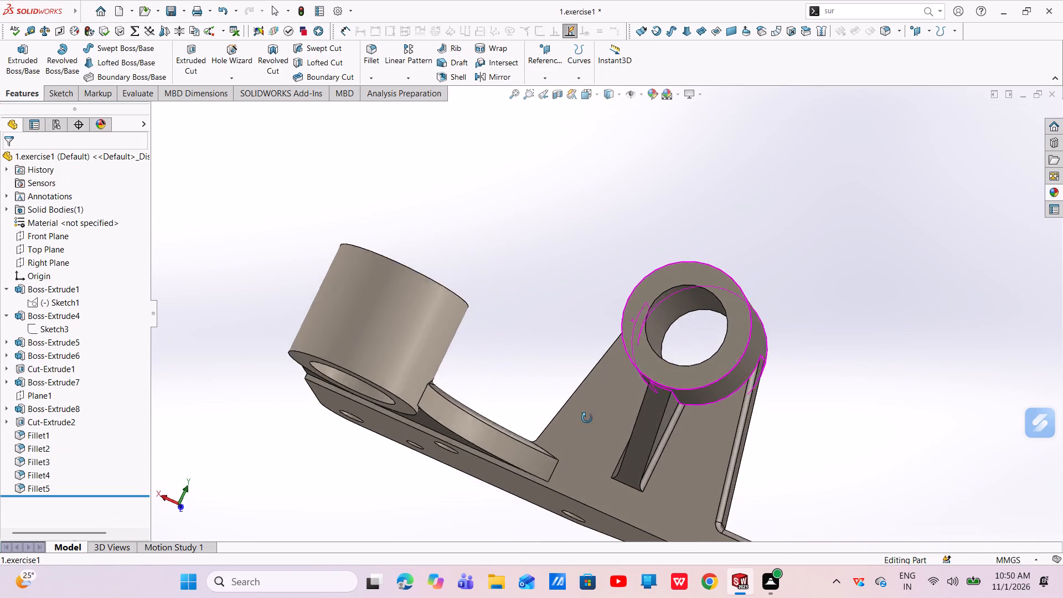
pyautogui.moveTo(587, 418); pyautogui.dragTo(515, 482, button='middle')
pyautogui.scroll(3, 528, 406)
pyautogui.scroll(-1, 641, 419)
pyautogui.moveTo(636, 412); pyautogui.dragTo(628, 414, button='middle')
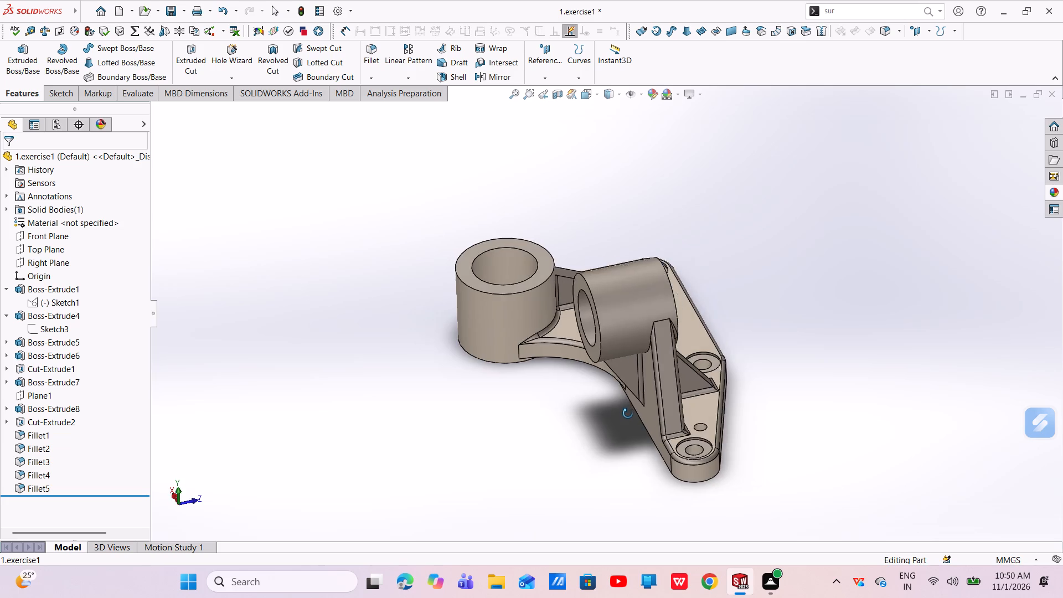
pyautogui.moveTo(628, 414); pyautogui.dragTo(508, 515, button='middle')
pyautogui.scroll(1, 622, 341)
pyautogui.scroll(-2, 718, 203)
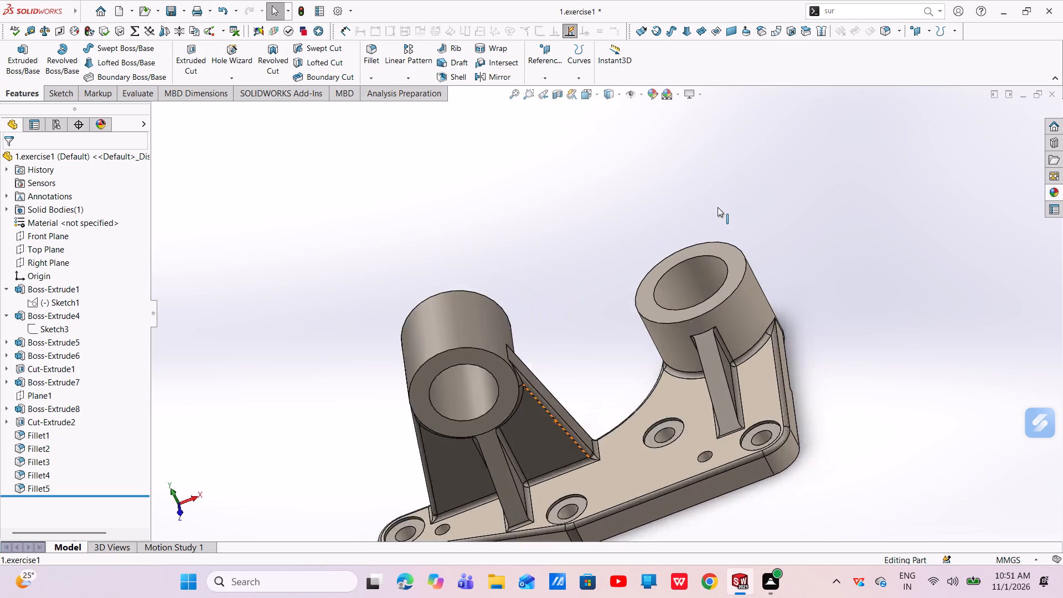
pyautogui.scroll(-5, 718, 207)
pyautogui.scroll(6, 718, 207)
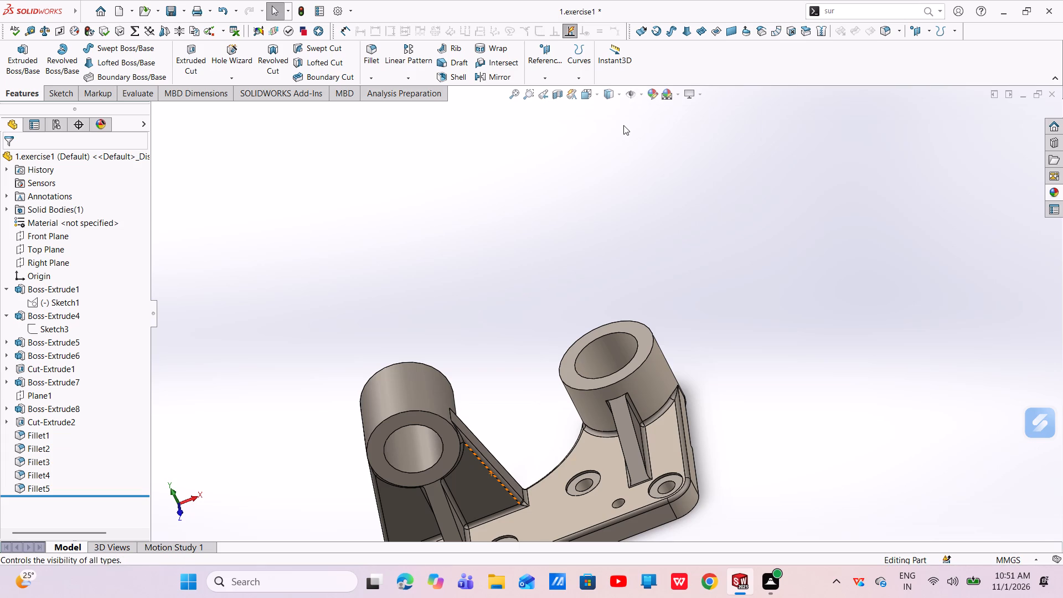
pyautogui.scroll(3, 588, 256)
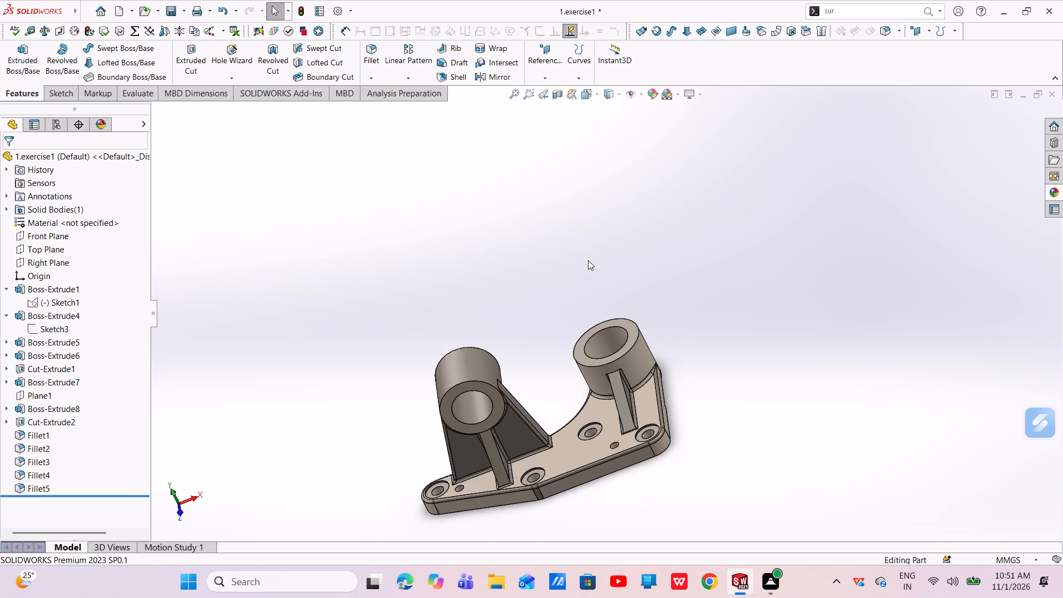
pyautogui.scroll(4, 598, 327)
pyautogui.scroll(-6, 597, 326)
pyautogui.scroll(5, 591, 321)
pyautogui.scroll(-5, 591, 323)
pyautogui.scroll(4, 588, 352)
pyautogui.scroll(-4, 593, 339)
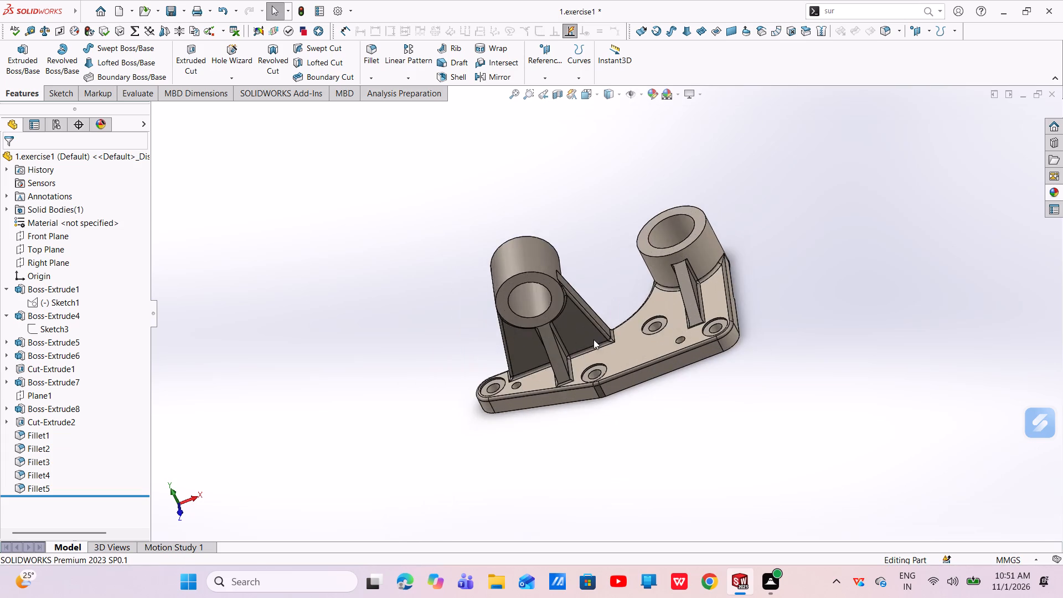
pyautogui.scroll(4, 594, 338)
pyautogui.scroll(-5, 596, 336)
pyautogui.scroll(-5, 654, 300)
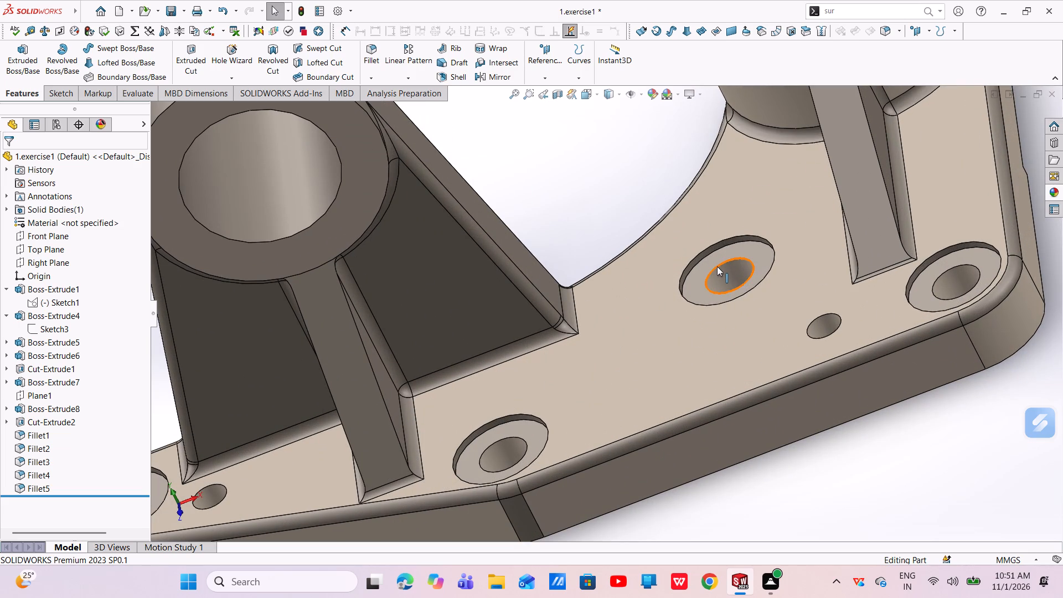
# Fillet the circular floor edges of the four counterbored holes in the plate with a 3 mm radius.
pyautogui.scroll(4, 693, 246)
pyautogui.moveTo(685, 264); pyautogui.dragTo(751, 254, button='middle')
pyautogui.scroll(-4, 727, 259)
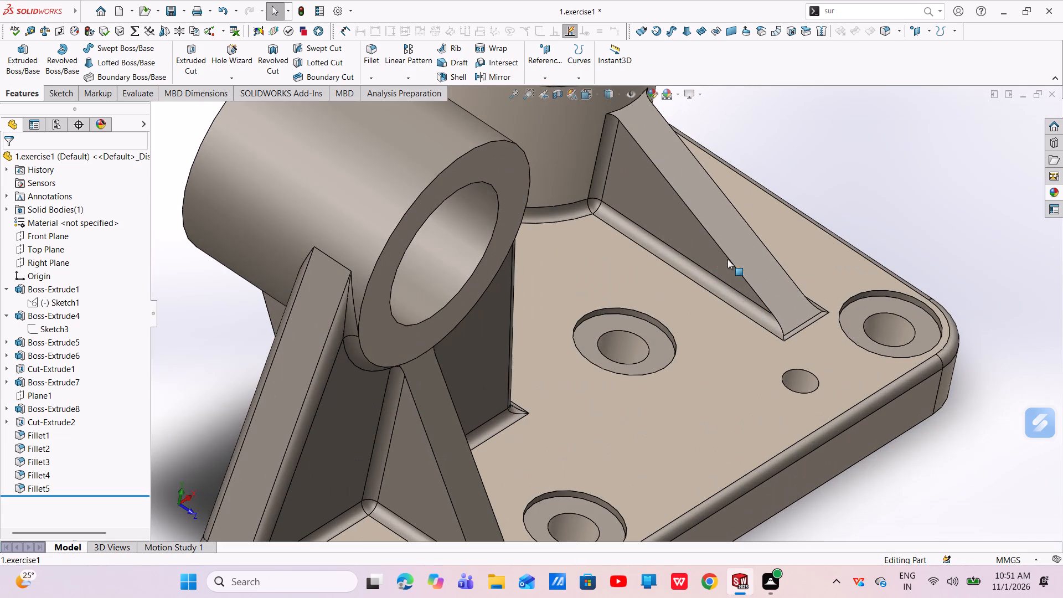
pyautogui.click(377, 50)
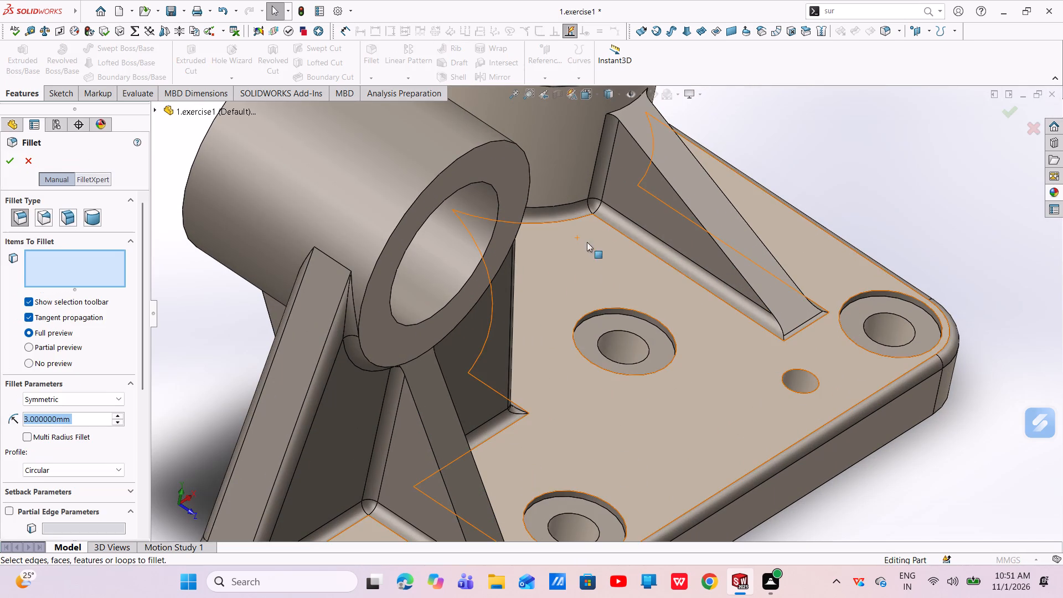
pyautogui.scroll(-5, 701, 342)
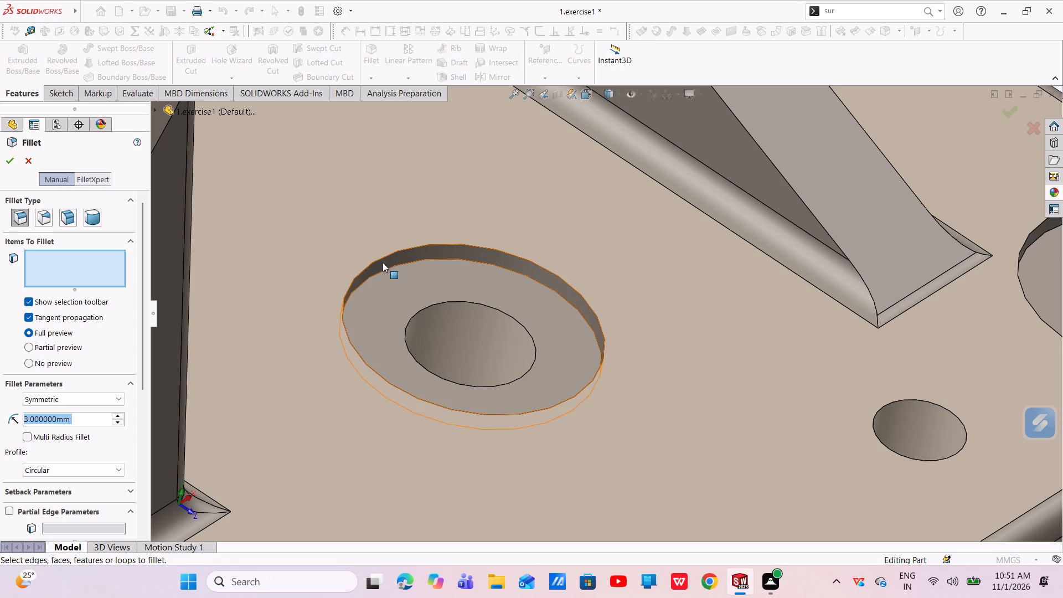
pyautogui.click(389, 269)
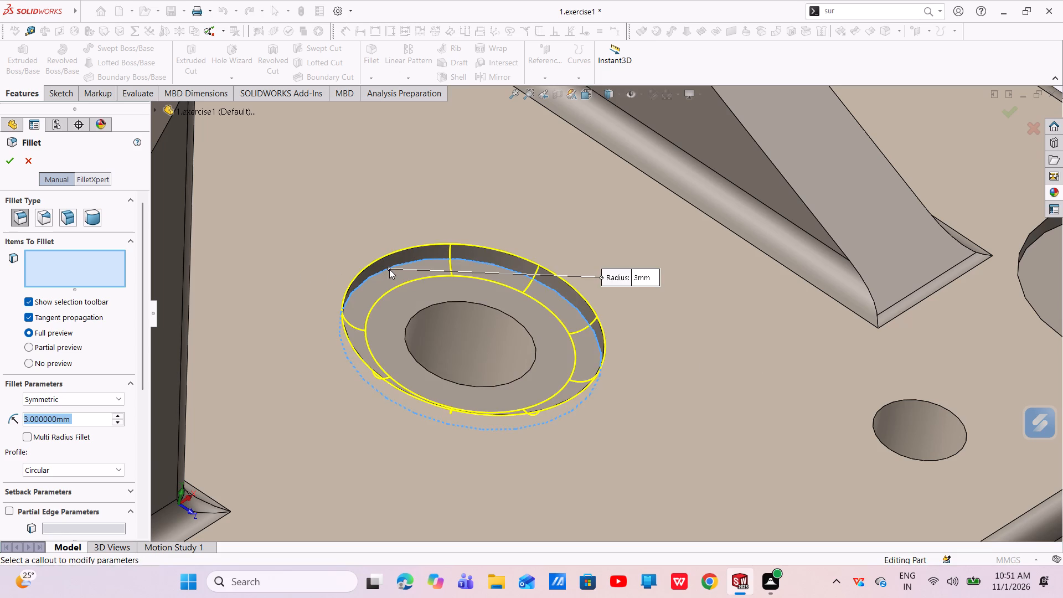
pyautogui.scroll(5, 707, 374)
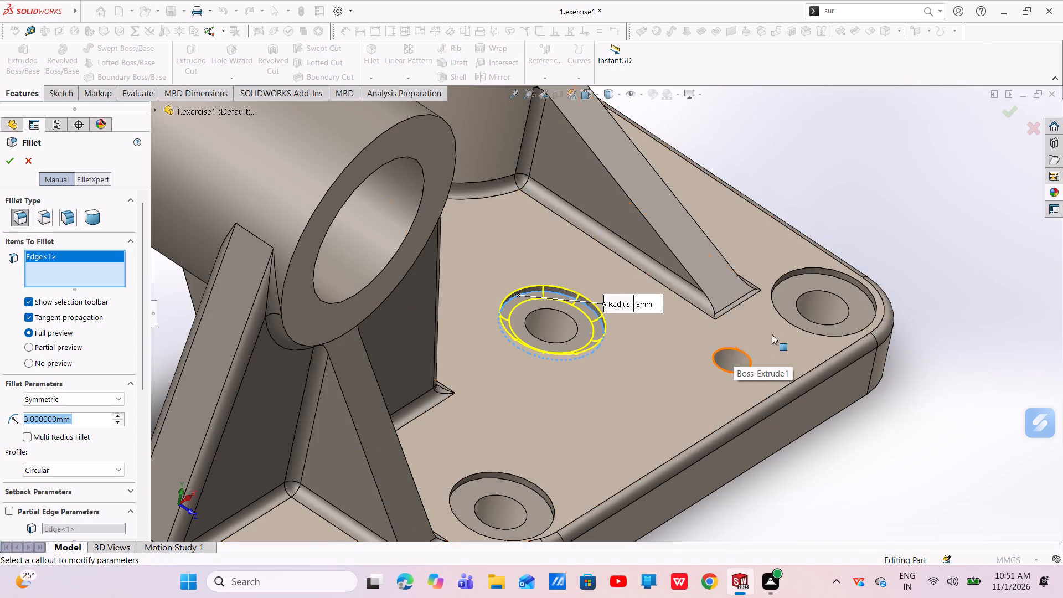
pyautogui.click(799, 273)
pyautogui.scroll(5, 693, 343)
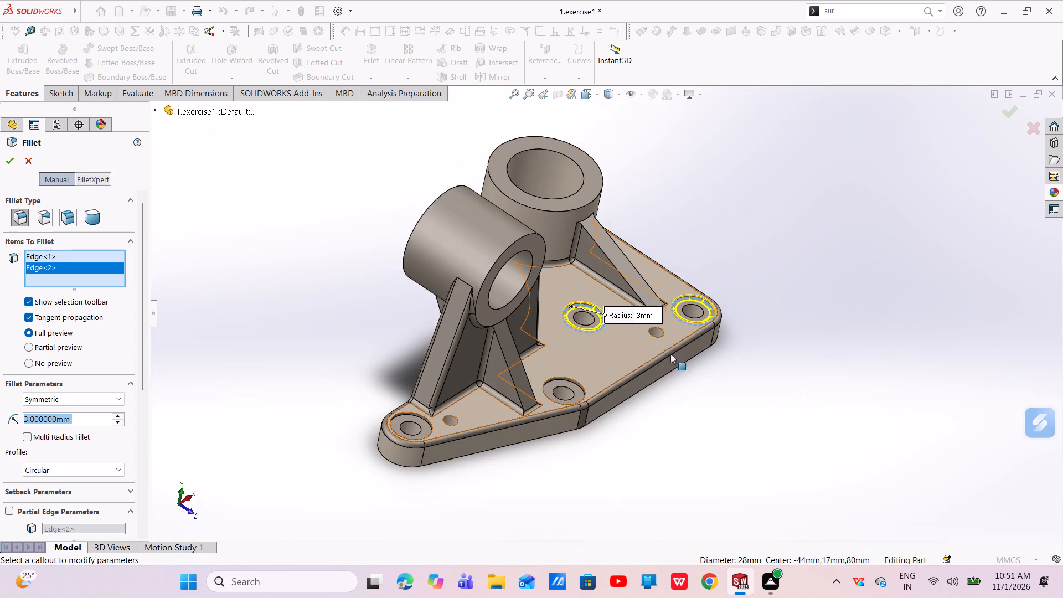
pyautogui.scroll(-4, 529, 417)
pyautogui.click(599, 313)
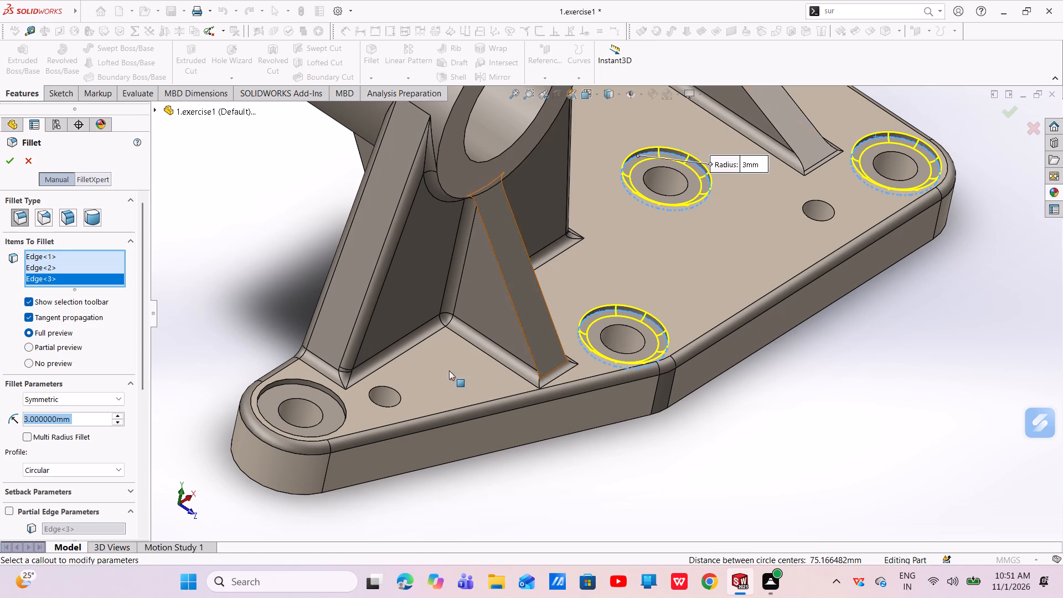
pyautogui.click(276, 384)
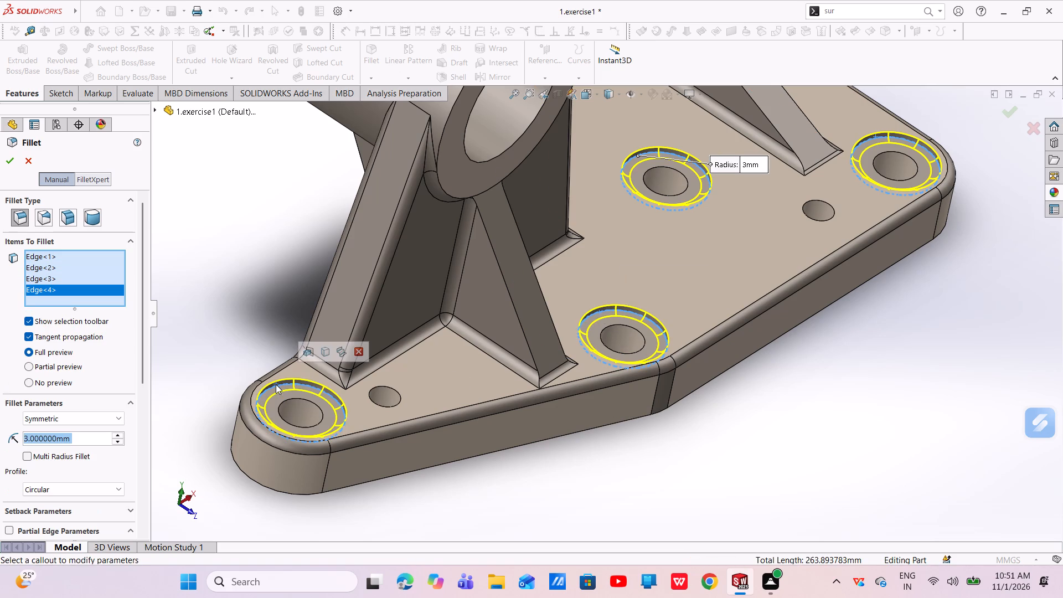
pyautogui.click(15, 159)
# Save the bracket part.
pyautogui.scroll(3, 795, 240)
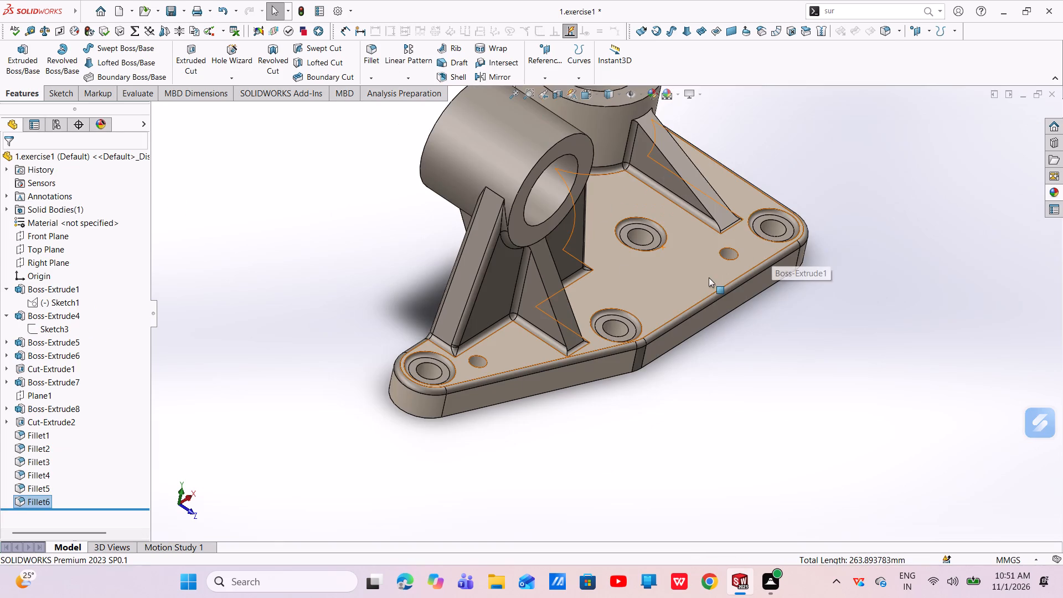
pyautogui.moveTo(700, 289); pyautogui.dragTo(683, 382, button='middle')
pyautogui.scroll(-3, 625, 293)
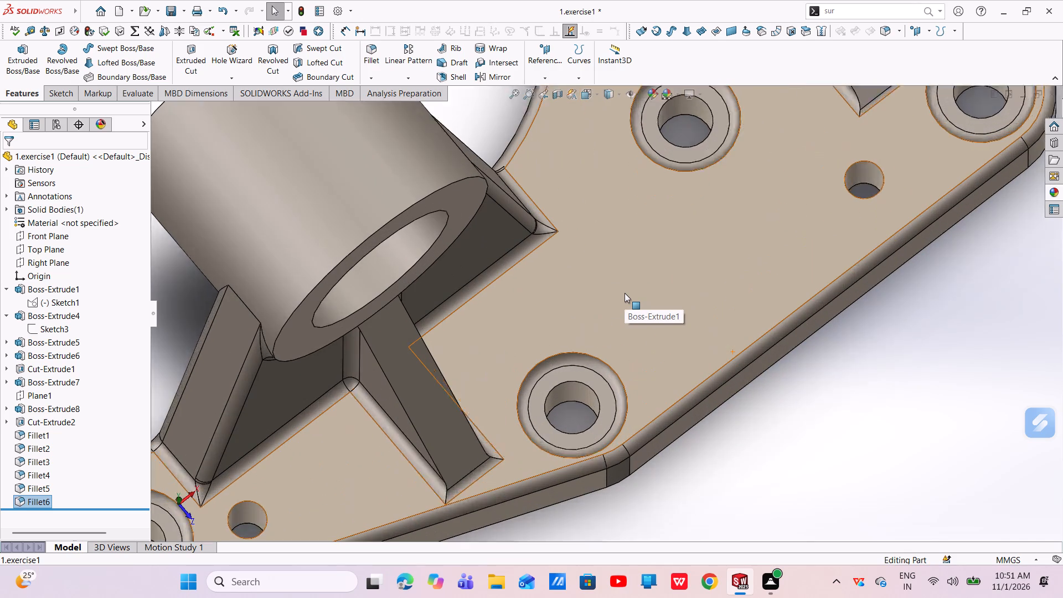
pyautogui.scroll(-2, 625, 293)
pyautogui.scroll(3, 625, 293)
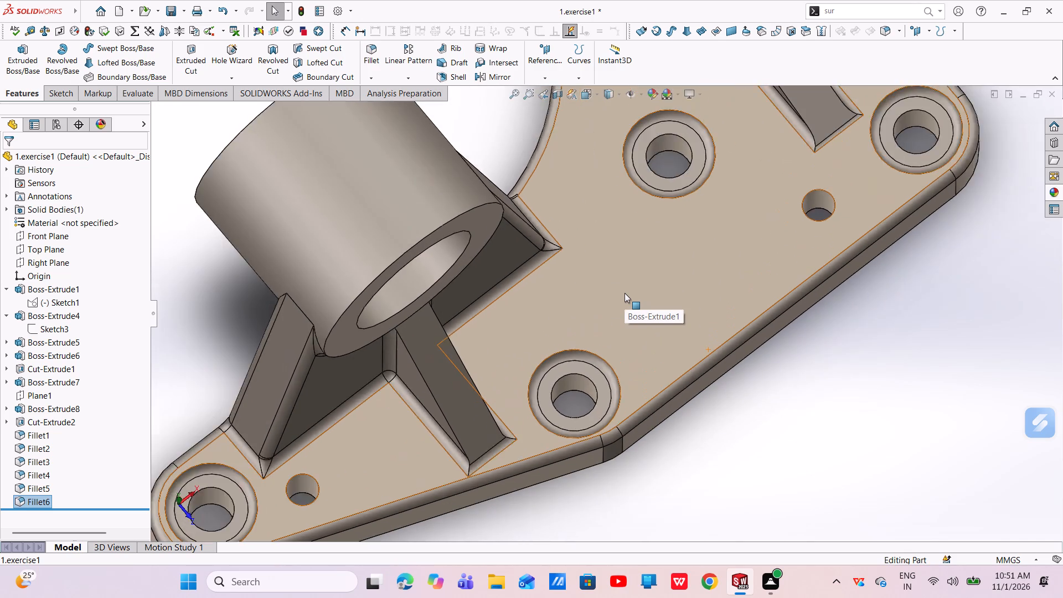
pyautogui.scroll(3, 625, 293)
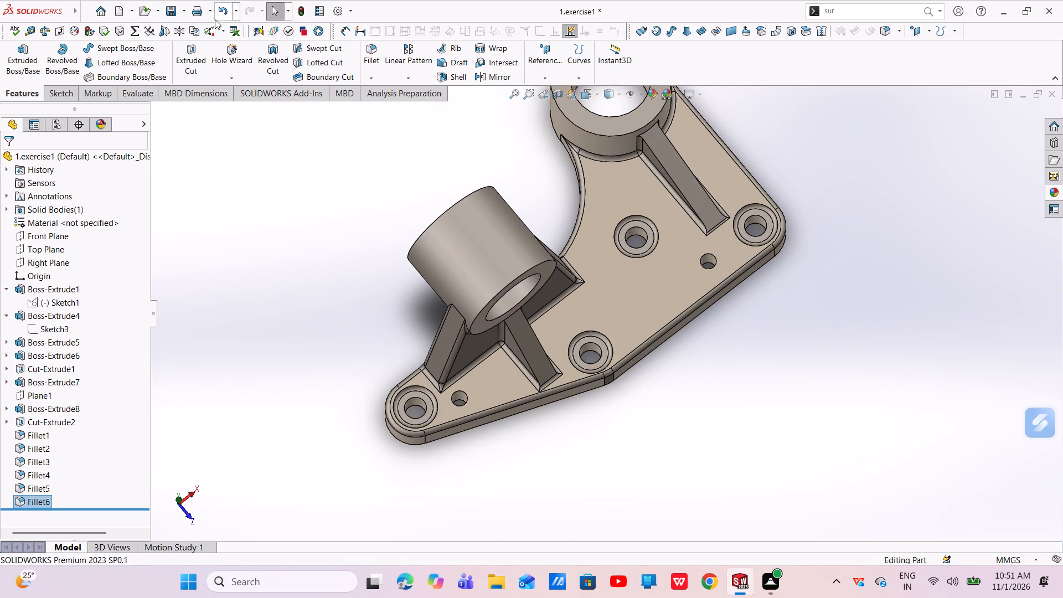
pyautogui.click(168, 13)
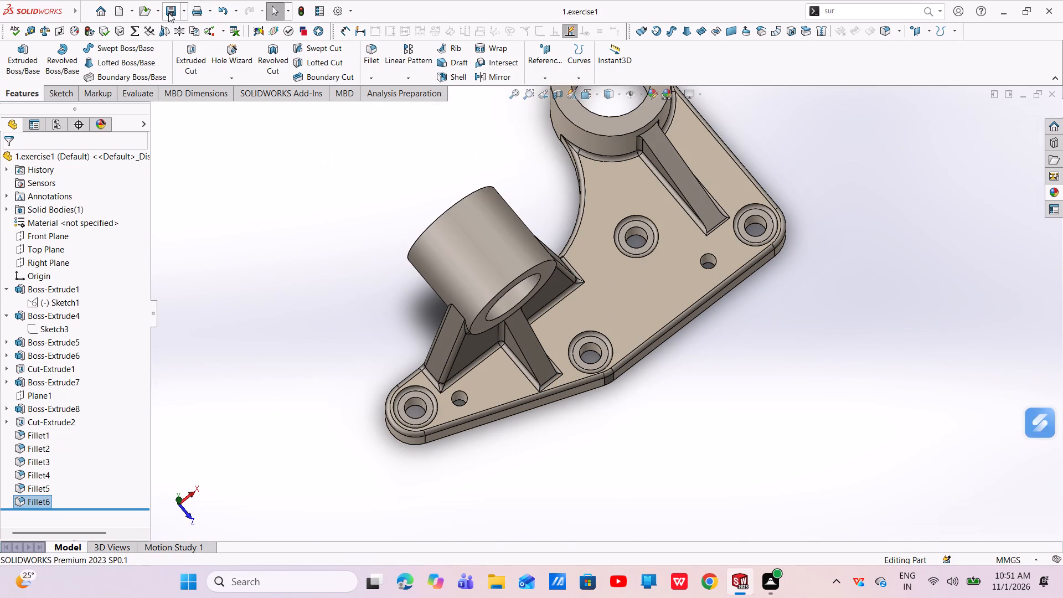
pyautogui.click(168, 13)
# Export the part as an Adobe PDF named 1.exercise1 in the RC HEKICOPTER ASSEMBLY PARTS folder.
pyautogui.click(181, 8)
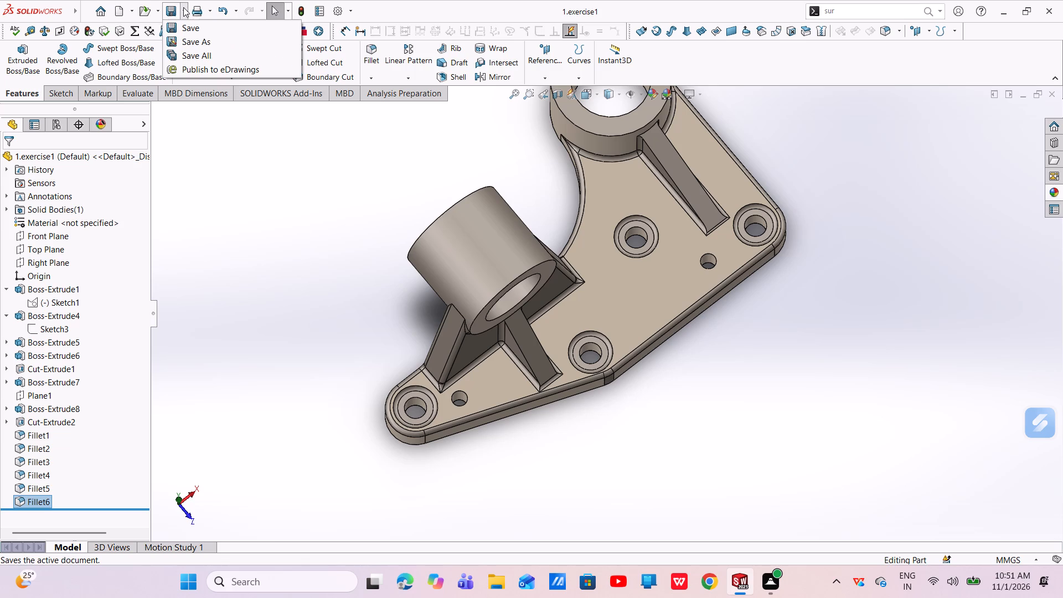
pyautogui.click(201, 39)
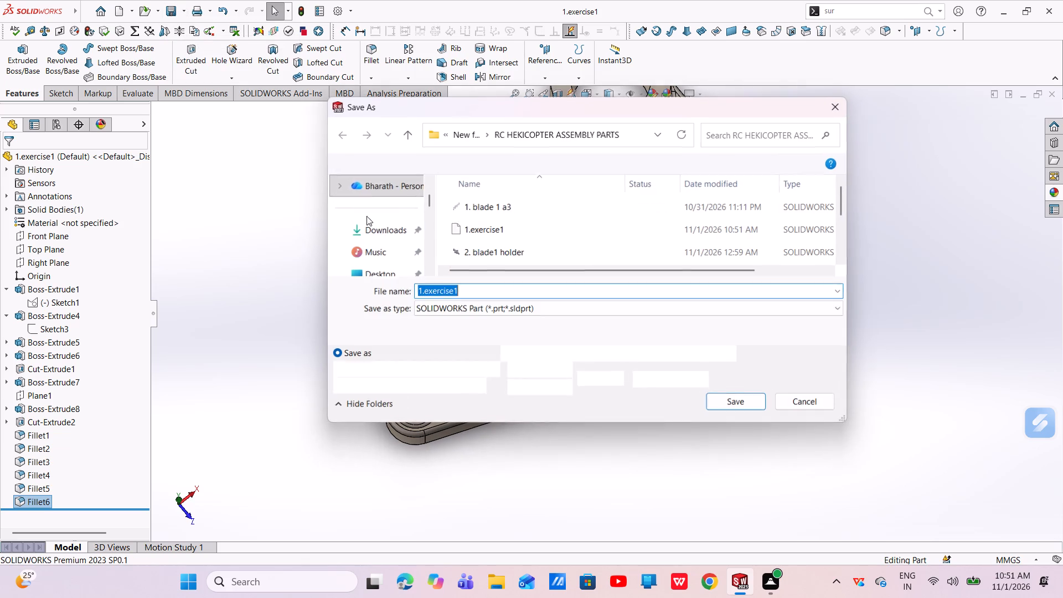
pyautogui.click(581, 310)
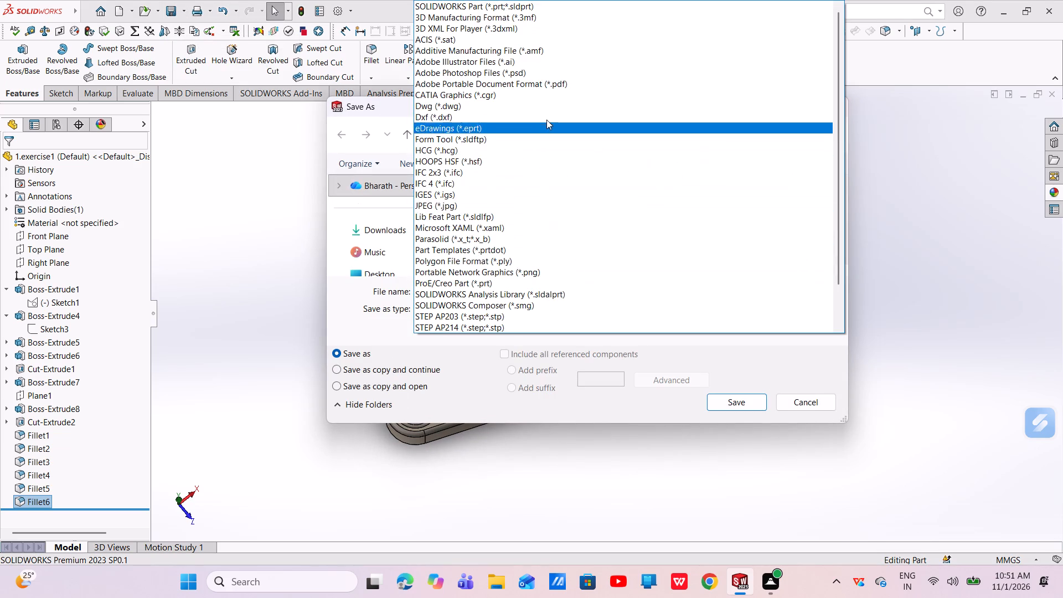
pyautogui.click(559, 84)
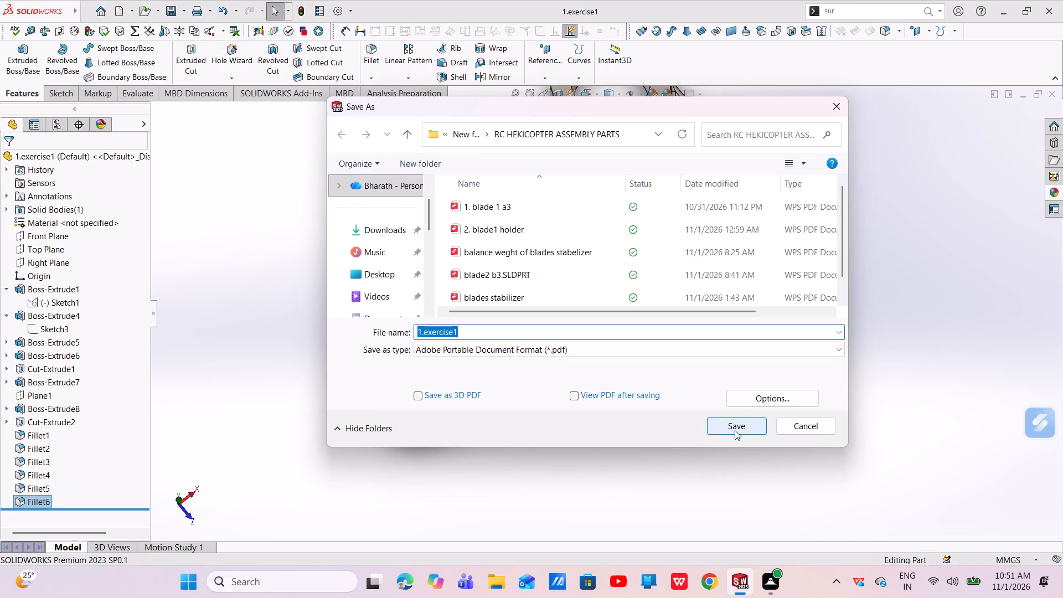
pyautogui.click(735, 430)
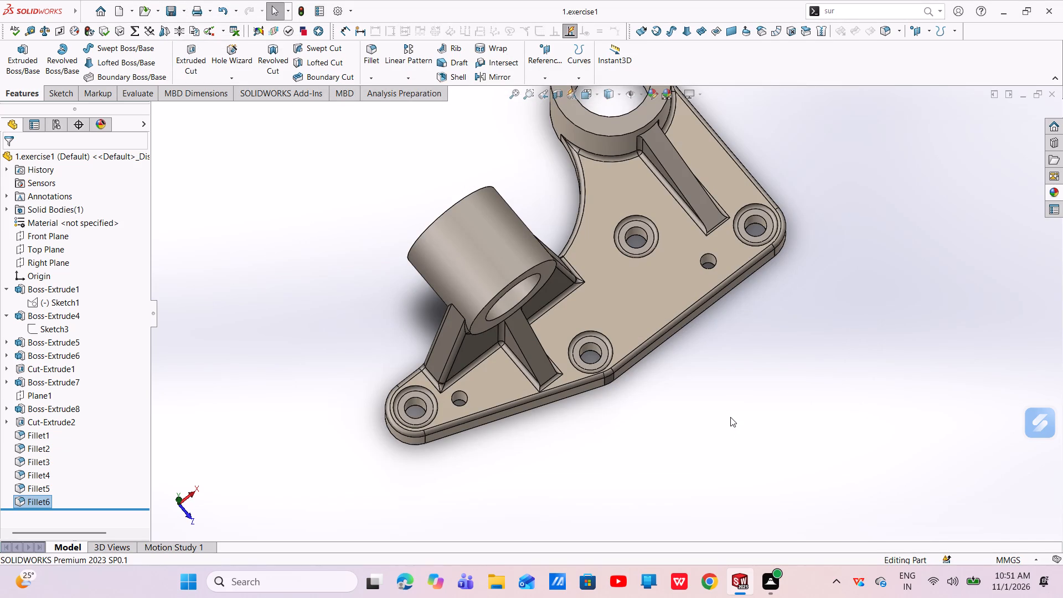